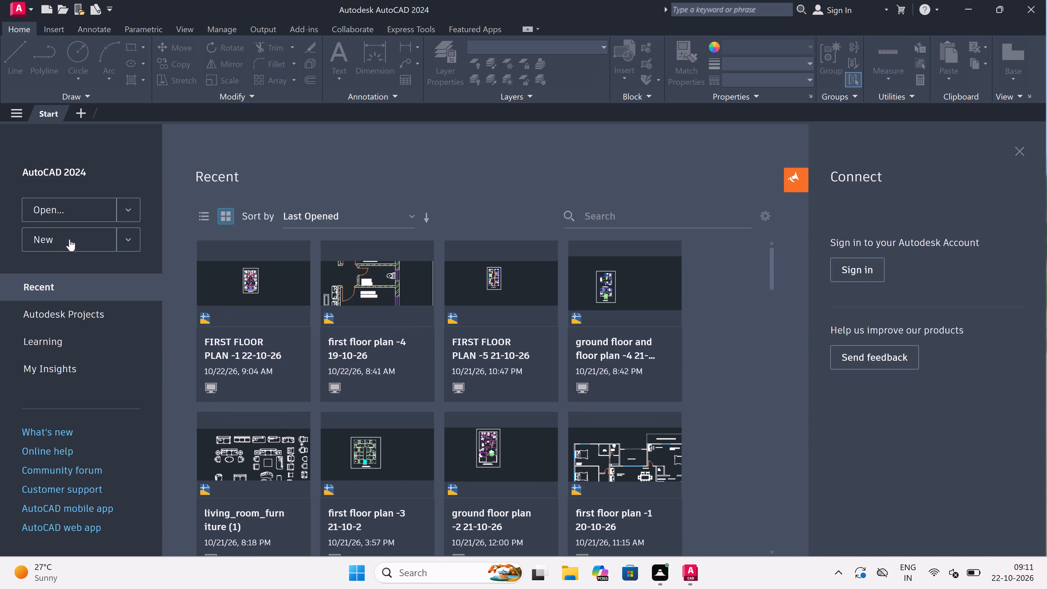
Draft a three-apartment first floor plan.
Create a new blank drawing.
{"action": "double_click", "coordinate": [69, 241]}
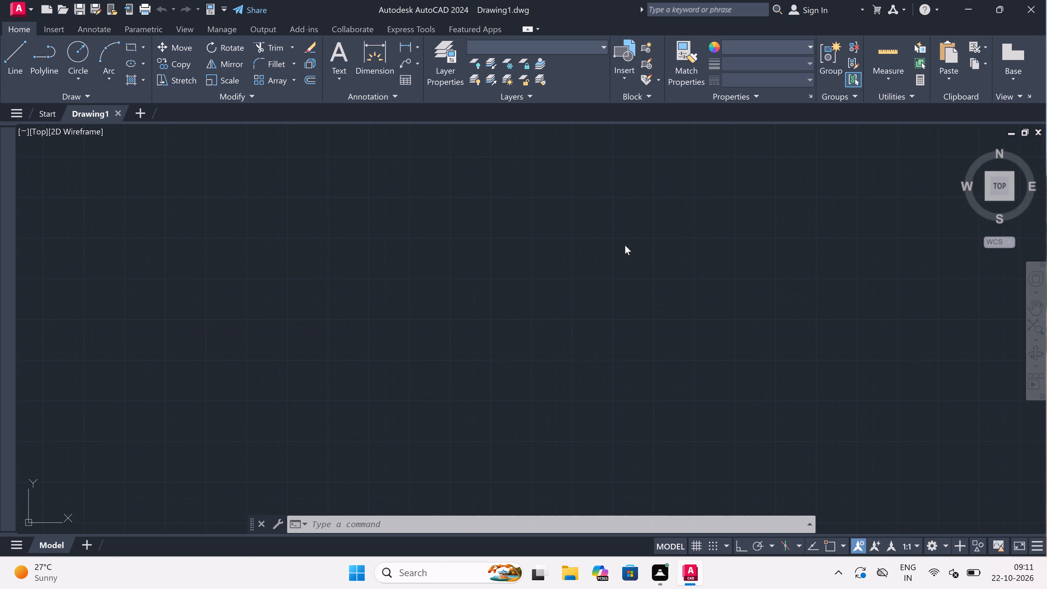
Configure the drawing units to Engineering length with 0'-0" precision and an insertion scale in inches.
{"action": "type", "text": "un"}
{"action": "key", "text": "space"}
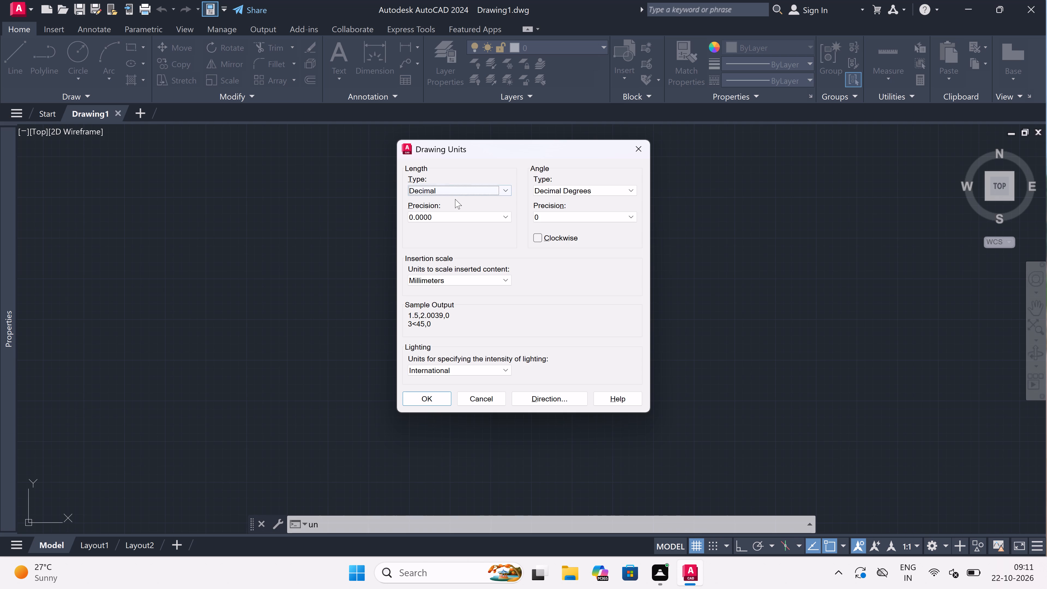
{"action": "triple_click", "coordinate": [460, 189]}
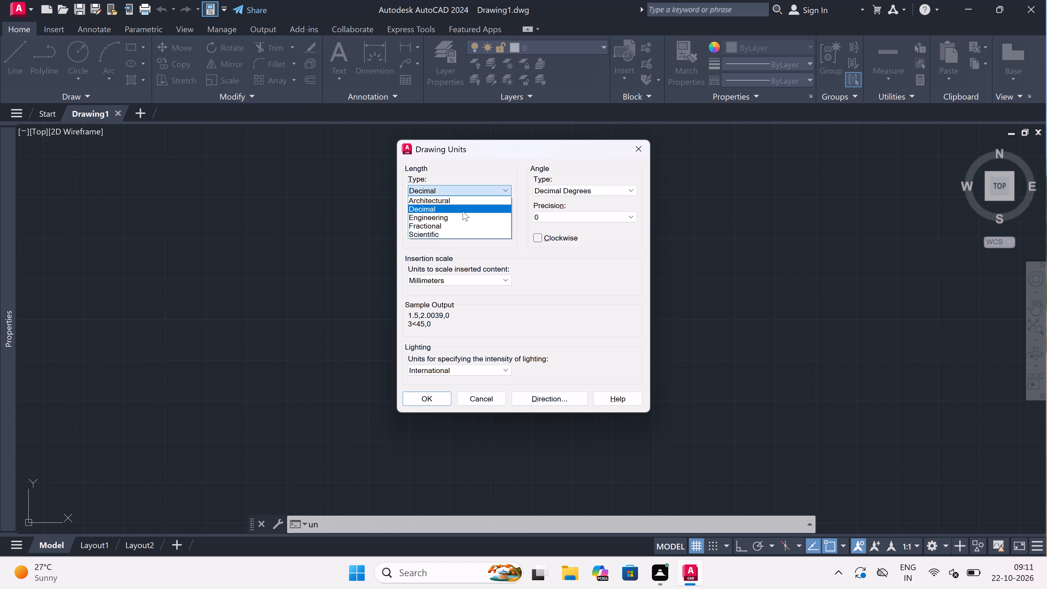
{"action": "double_click", "coordinate": [464, 216]}
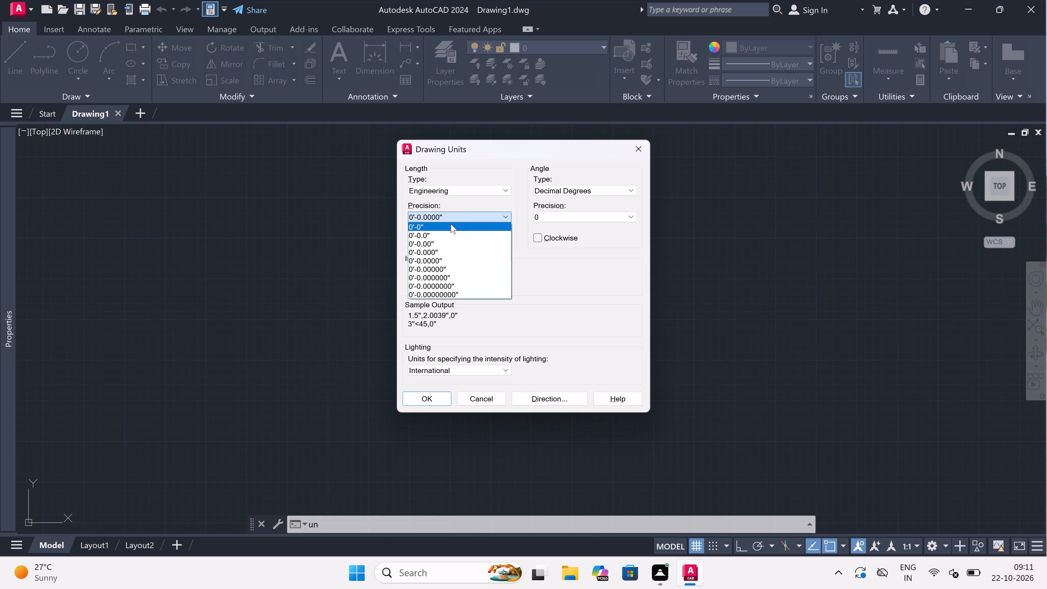
{"action": "triple_click", "coordinate": [452, 222]}
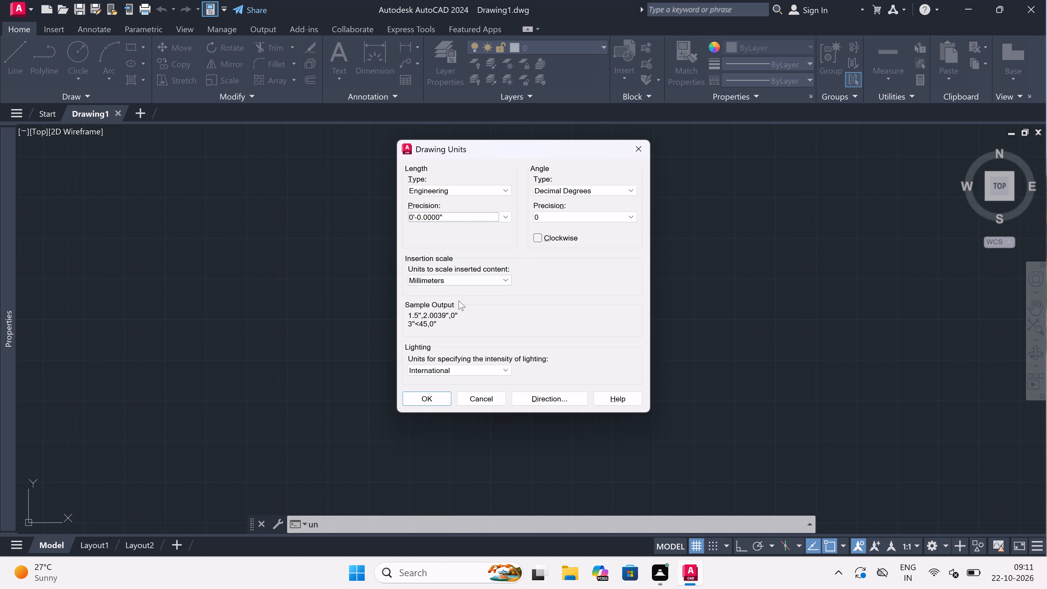
{"action": "left_click", "coordinate": [468, 279]}
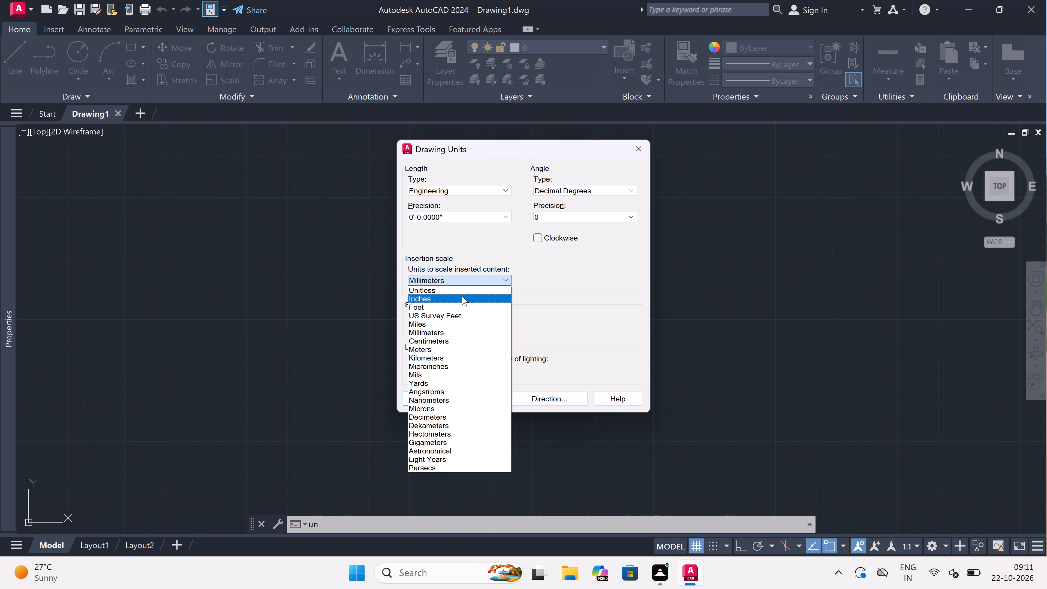
{"action": "left_click", "coordinate": [462, 296]}
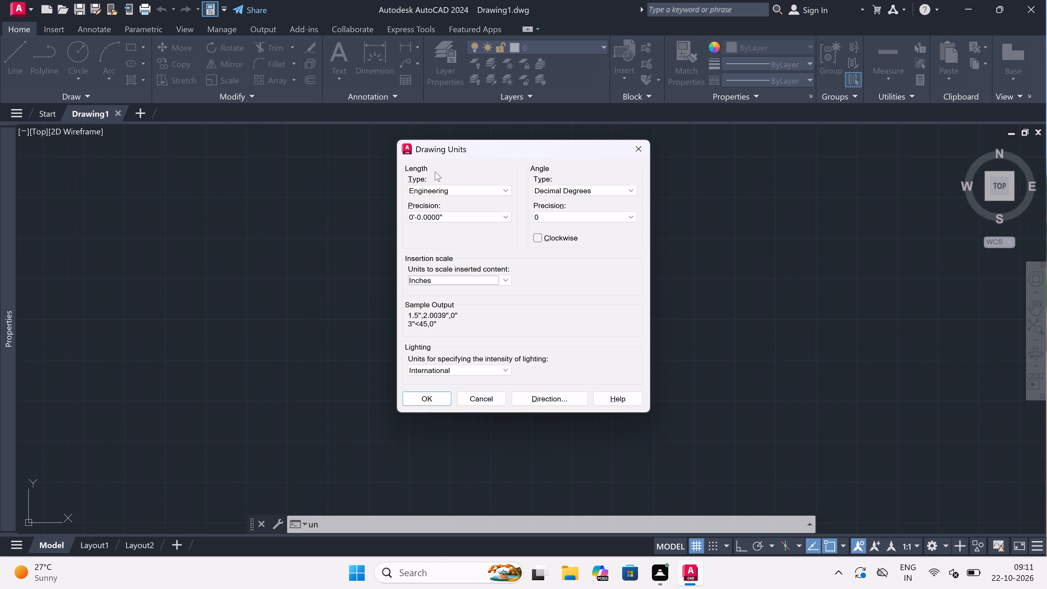
{"action": "left_click", "coordinate": [447, 222]}
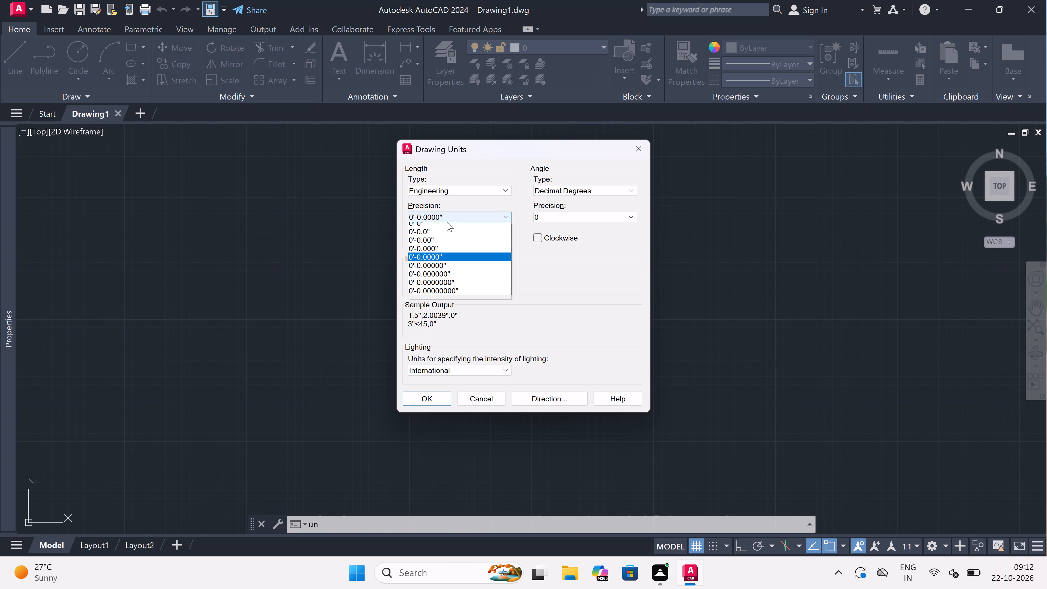
{"action": "double_click", "coordinate": [444, 226]}
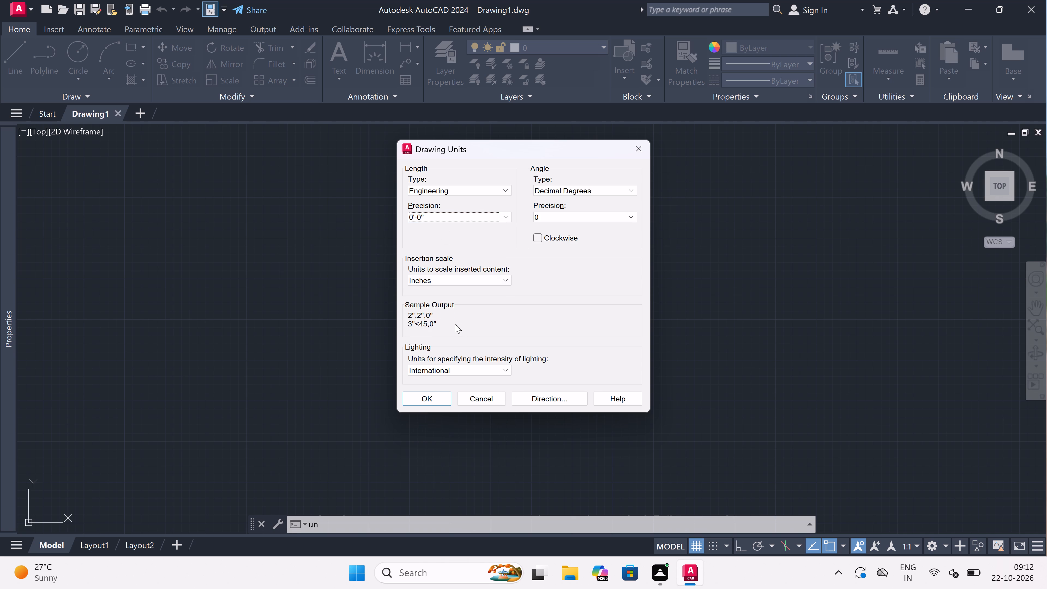
{"action": "double_click", "coordinate": [424, 394]}
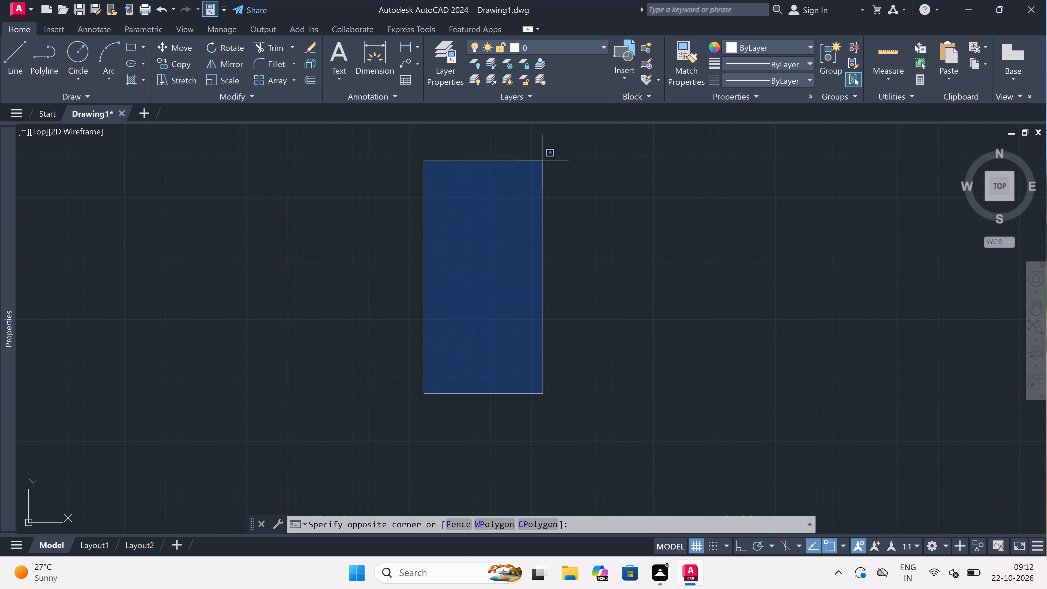
{"action": "key", "text": "Escape"}
With Ortho on, draw a horizontal and a vertical construction line through one common point in the upper drawing area.
{"action": "key", "text": "x"}
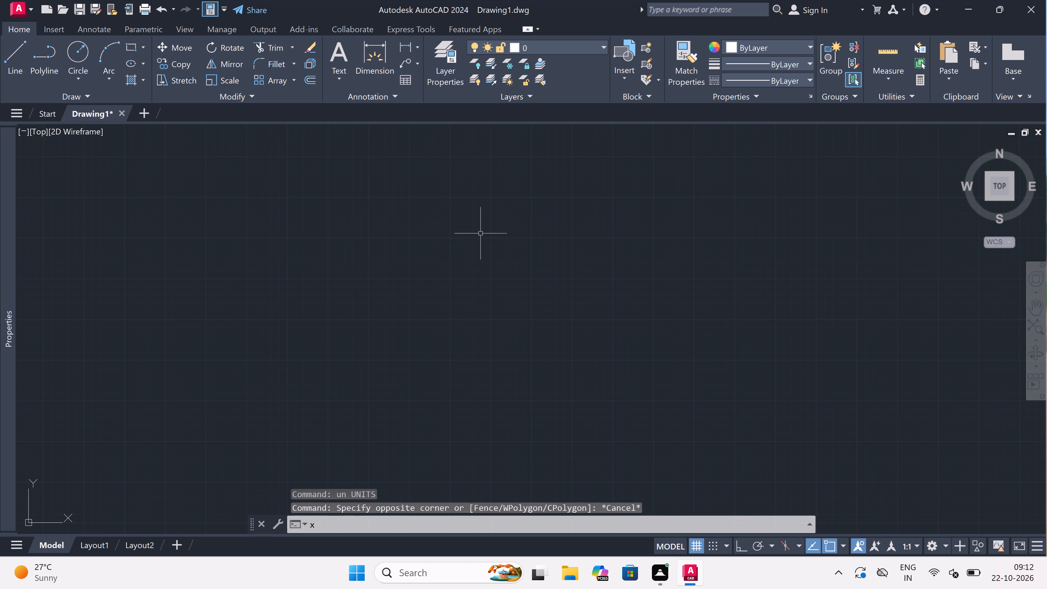
{"action": "key", "text": "l"}
{"action": "key", "text": "space"}
{"action": "left_click", "coordinate": [387, 181]}
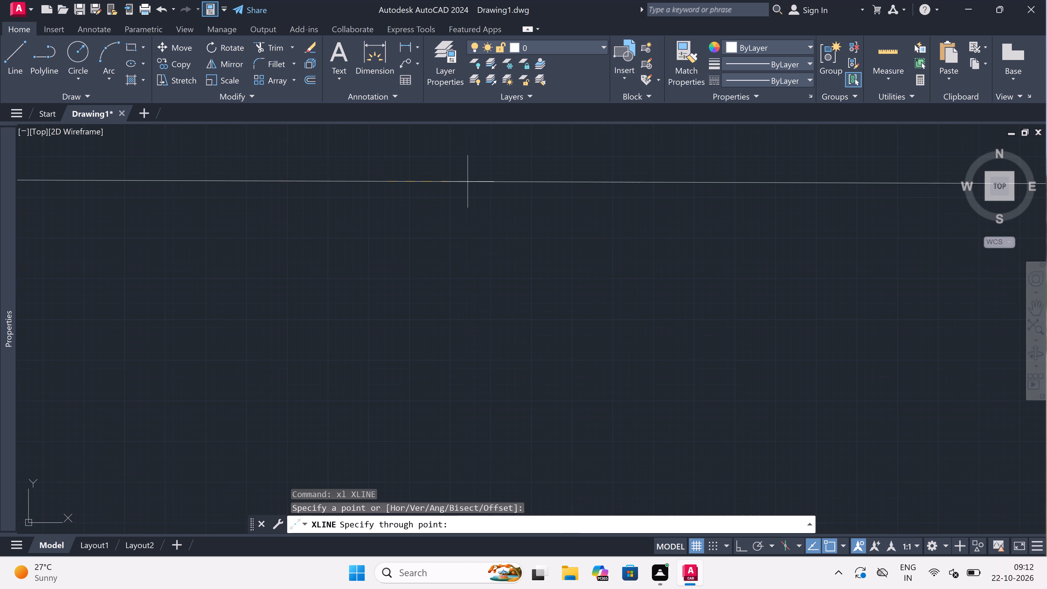
{"action": "key", "text": "F8"}
{"action": "left_click", "coordinate": [523, 184]}
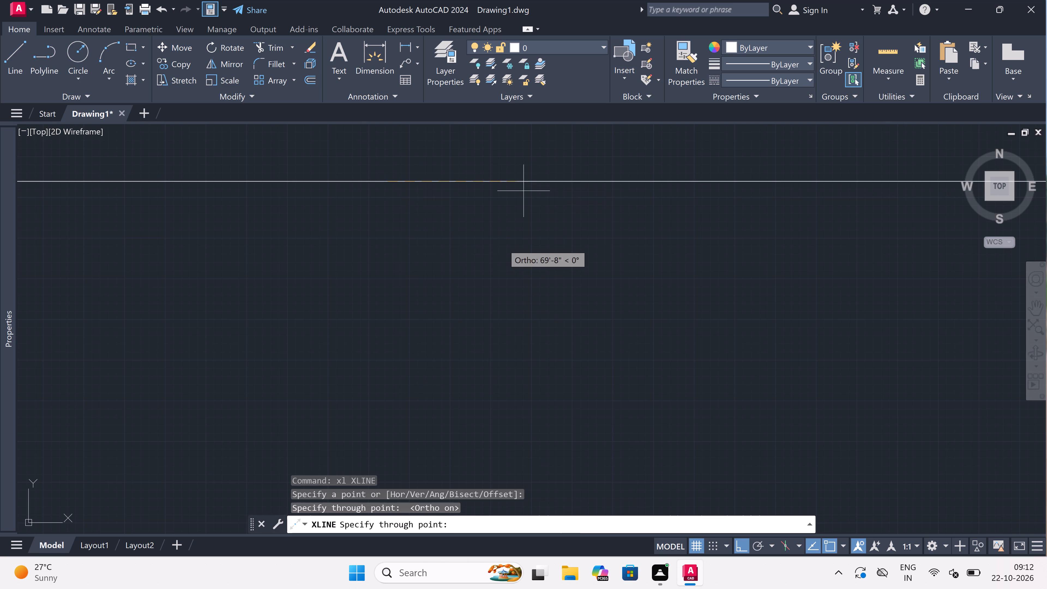
{"action": "double_click", "coordinate": [494, 258]}
{"action": "left_click", "coordinate": [434, 303]}
{"action": "key", "text": "Escape"}
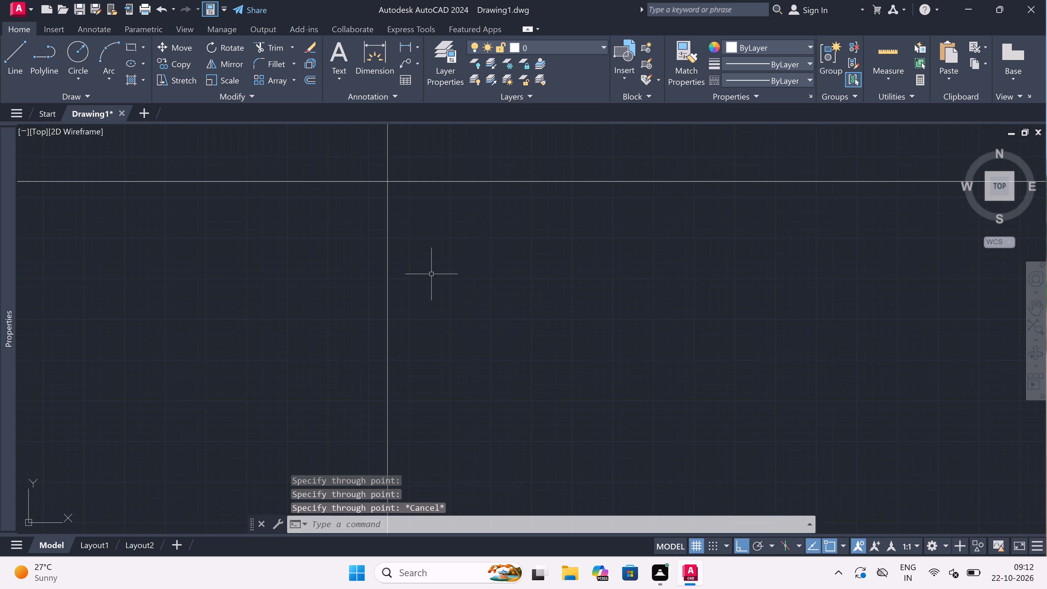
Trim the construction line ends above and left of their intersection to leave an upper-left corner.
{"action": "key", "text": "t"}
{"action": "key", "text": "r"}
{"action": "key", "text": "space"}
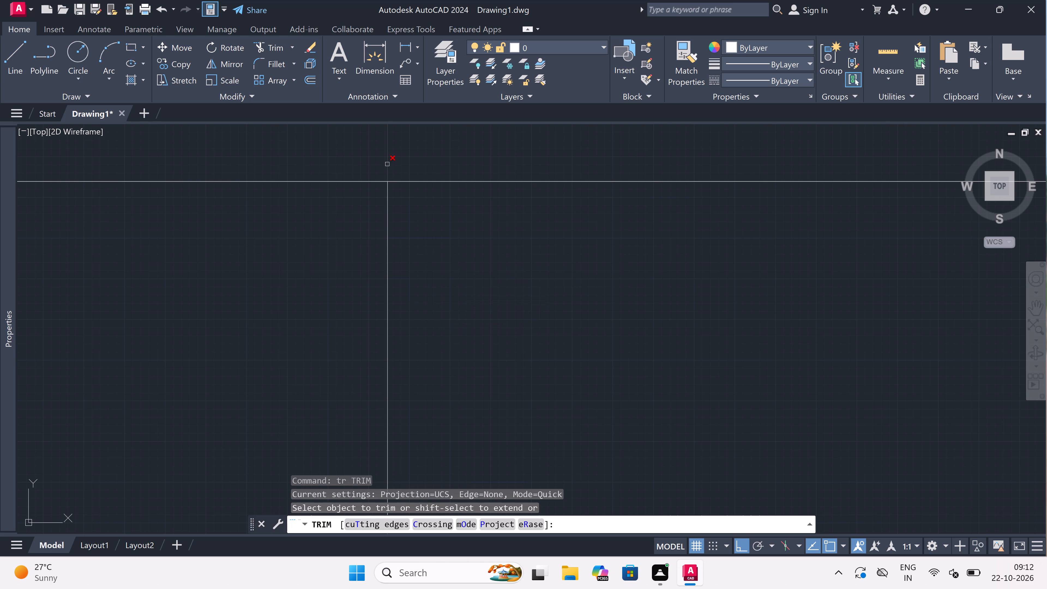
{"action": "double_click", "coordinate": [387, 164]}
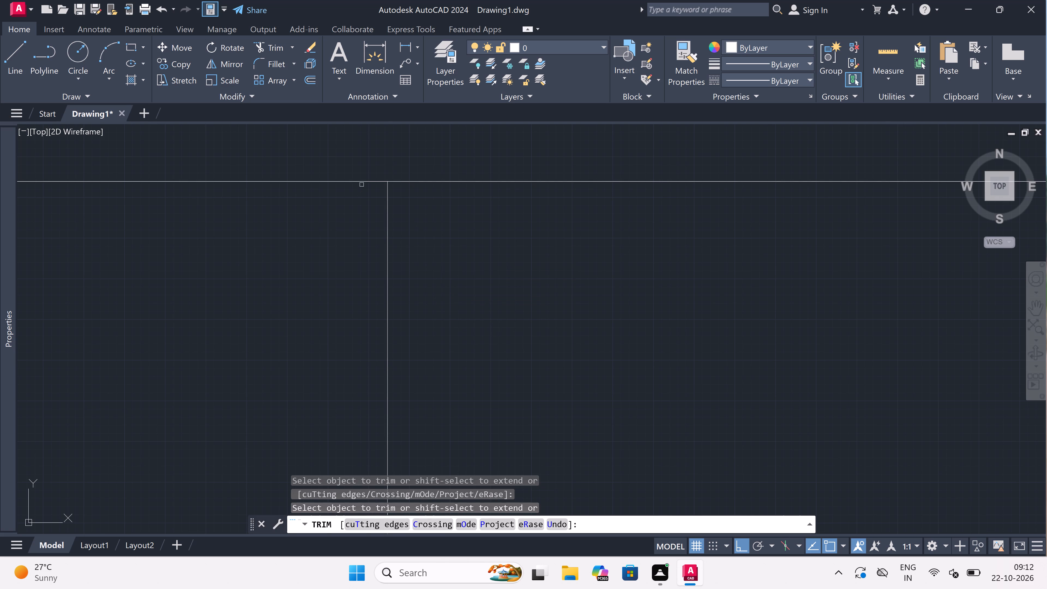
{"action": "left_click", "coordinate": [364, 183]}
{"action": "double_click", "coordinate": [364, 183]}
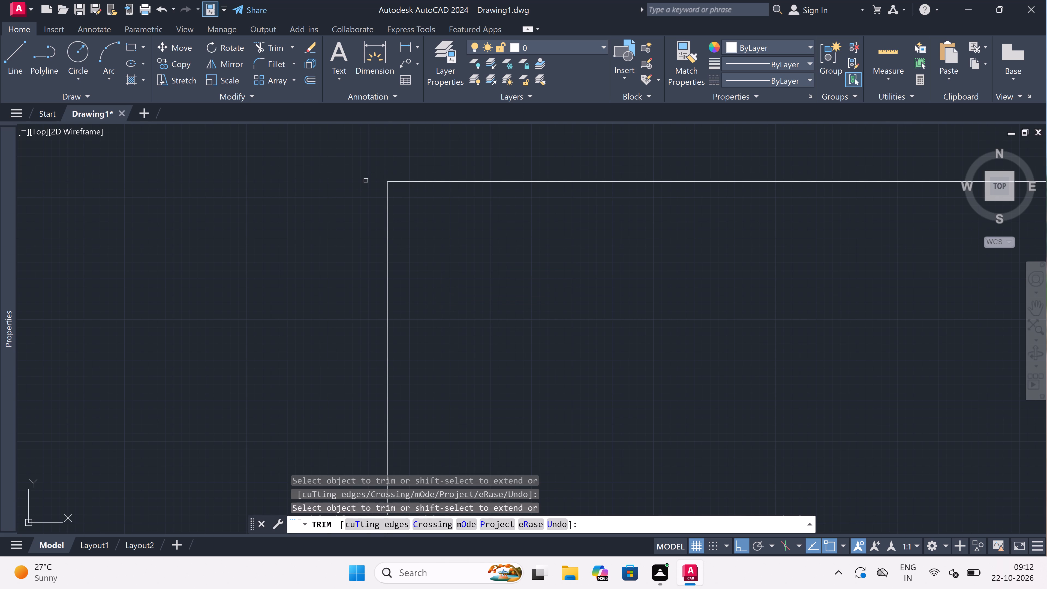
{"action": "key", "text": "Escape"}
Offset the top horizontal line 9" downward to form the top wall's thickness.
{"action": "scroll", "coordinate": [434, 180], "scroll_direction": "up", "scroll_amount": 4}
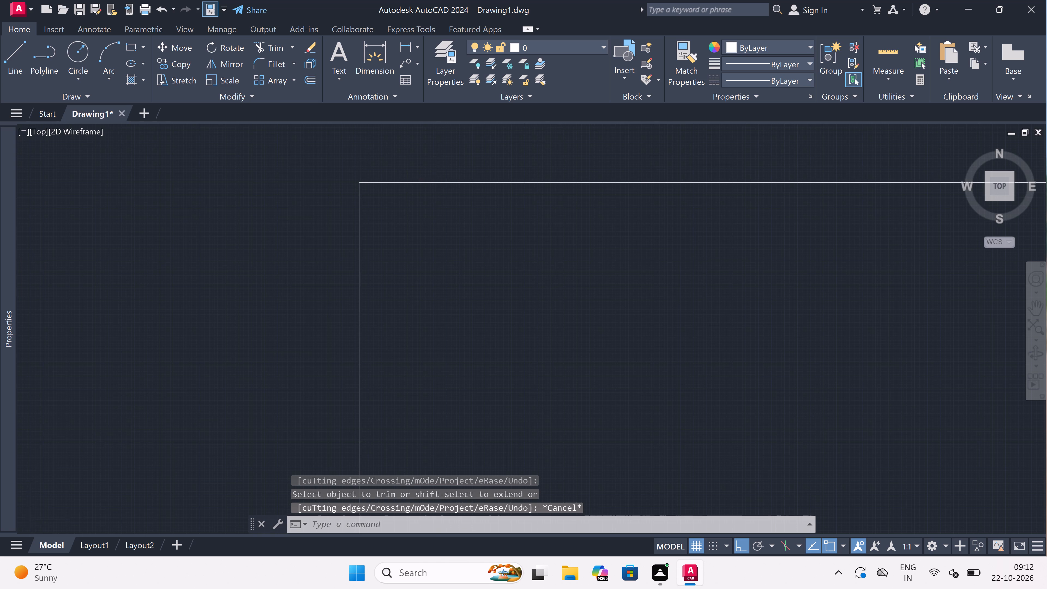
{"action": "scroll", "coordinate": [434, 179], "scroll_direction": "up", "scroll_amount": 2}
{"action": "key", "text": "o"}
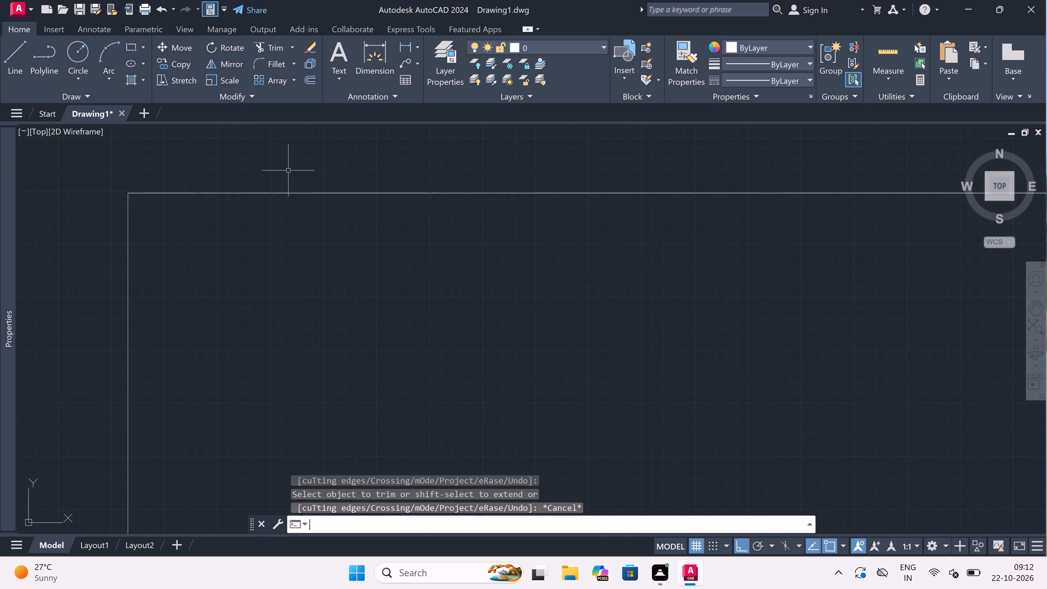
{"action": "key", "text": "space"}
{"action": "left_click", "coordinate": [408, 199]}
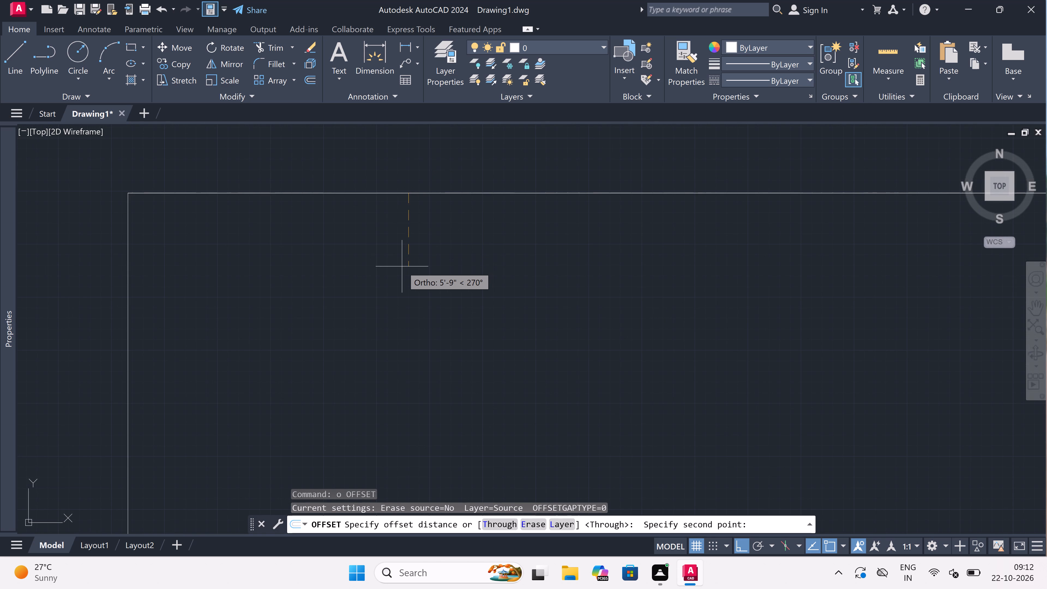
{"action": "type", "text": "9\""}
{"action": "key", "text": "space"}
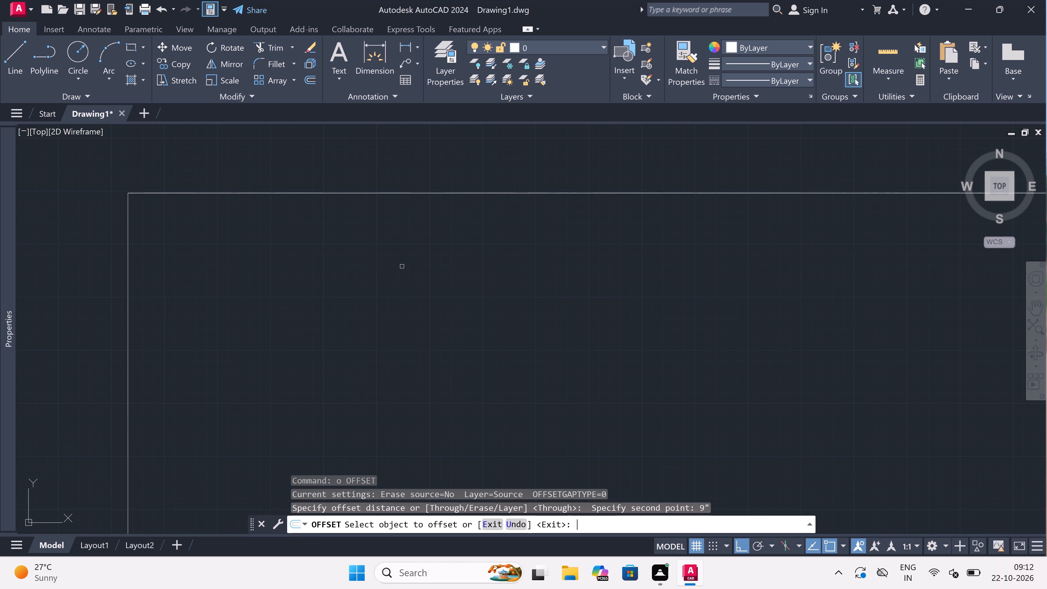
{"action": "double_click", "coordinate": [428, 194]}
{"action": "double_click", "coordinate": [414, 224]}
Offset the left vertical line 9" inward to form the left wall's thickness.
{"action": "scroll", "coordinate": [351, 221], "scroll_direction": "down", "scroll_amount": 2}
{"action": "scroll", "coordinate": [287, 217], "scroll_direction": "up", "scroll_amount": 1}
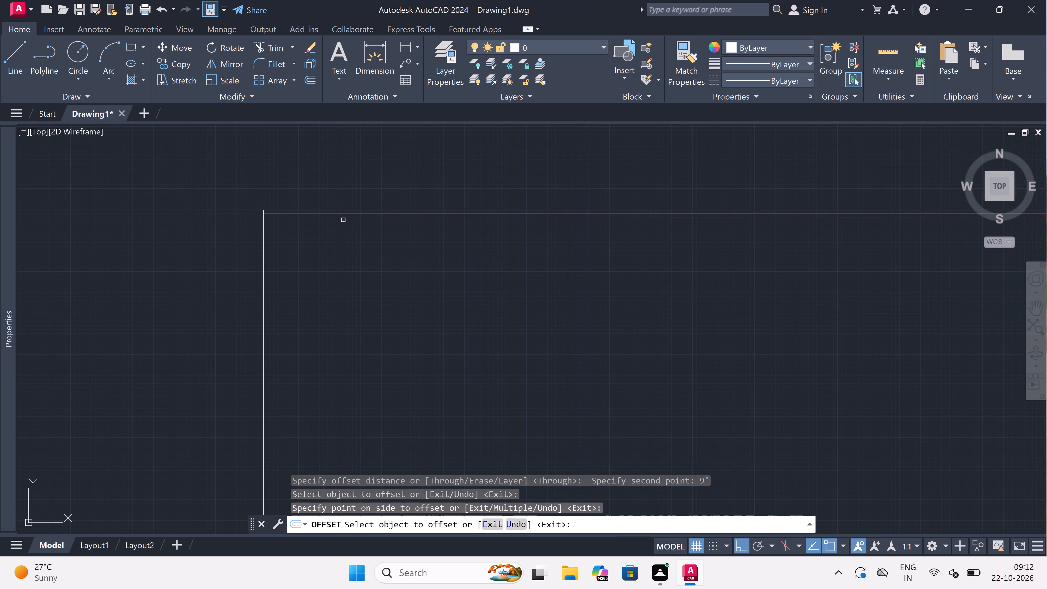
{"action": "scroll", "coordinate": [287, 217], "scroll_direction": "up", "scroll_amount": 2}
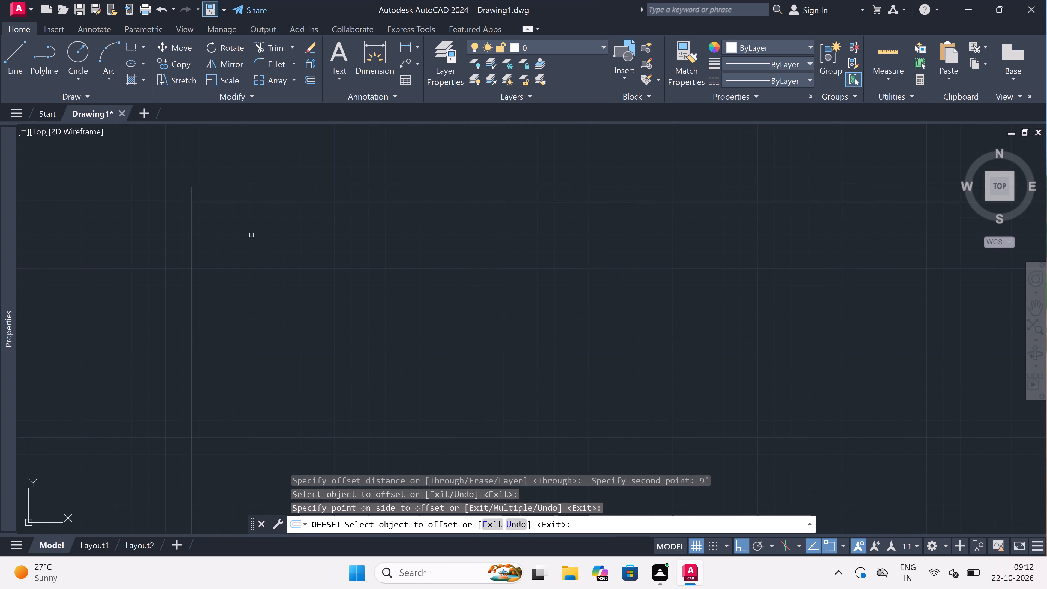
{"action": "left_click", "coordinate": [192, 235]}
{"action": "left_click", "coordinate": [257, 235]}
{"action": "key", "text": "Escape"}
Offset the inner line of the top wall 9' downward into the plan.
{"action": "key", "text": "space"}
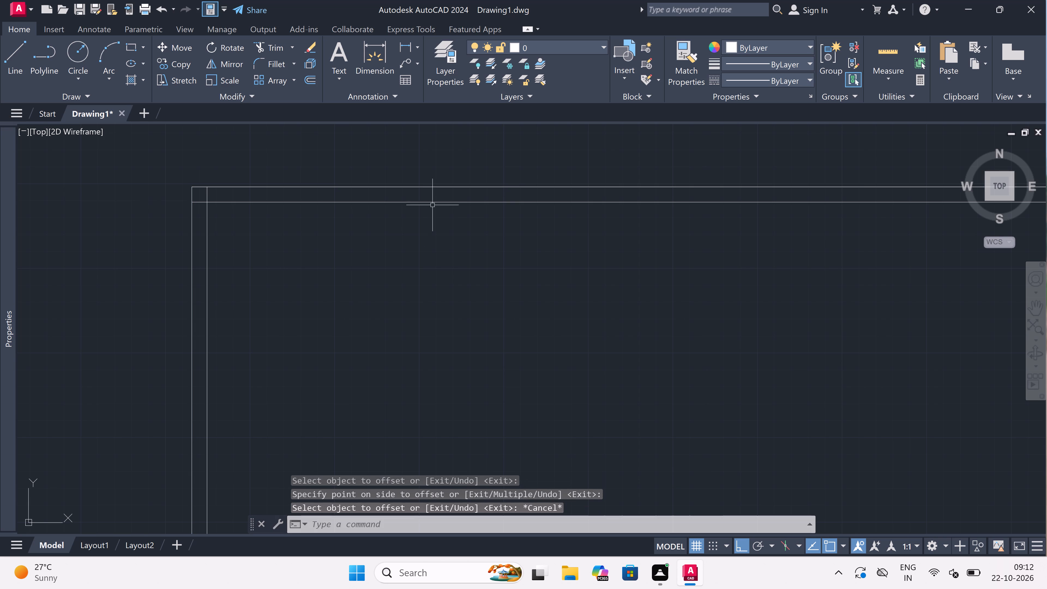
{"action": "left_click", "coordinate": [432, 202]}
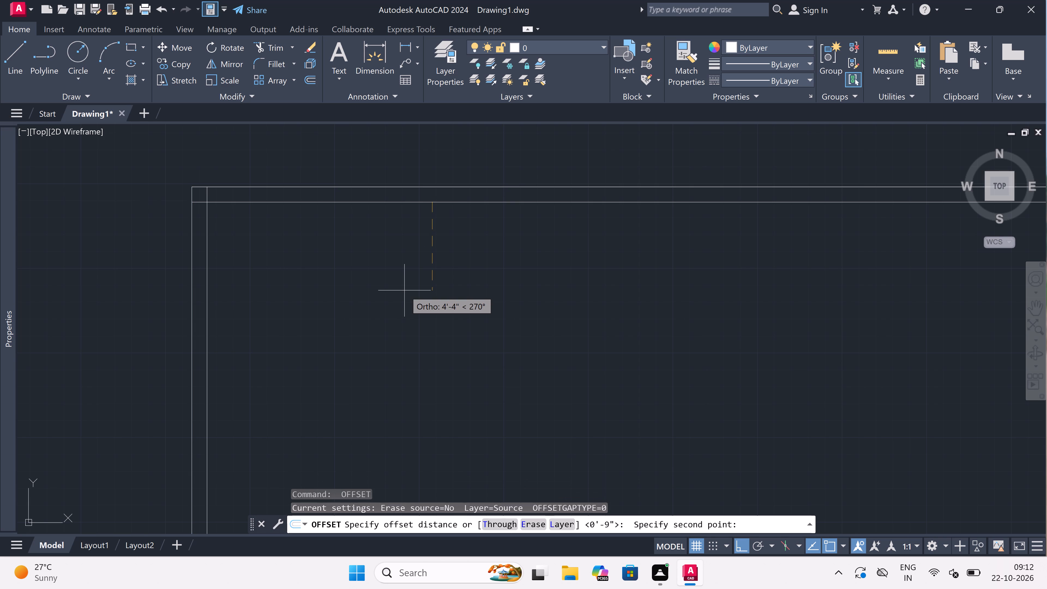
{"action": "key", "text": "9"}
{"action": "key", "text": "apostrophe"}
{"action": "key", "text": "space"}
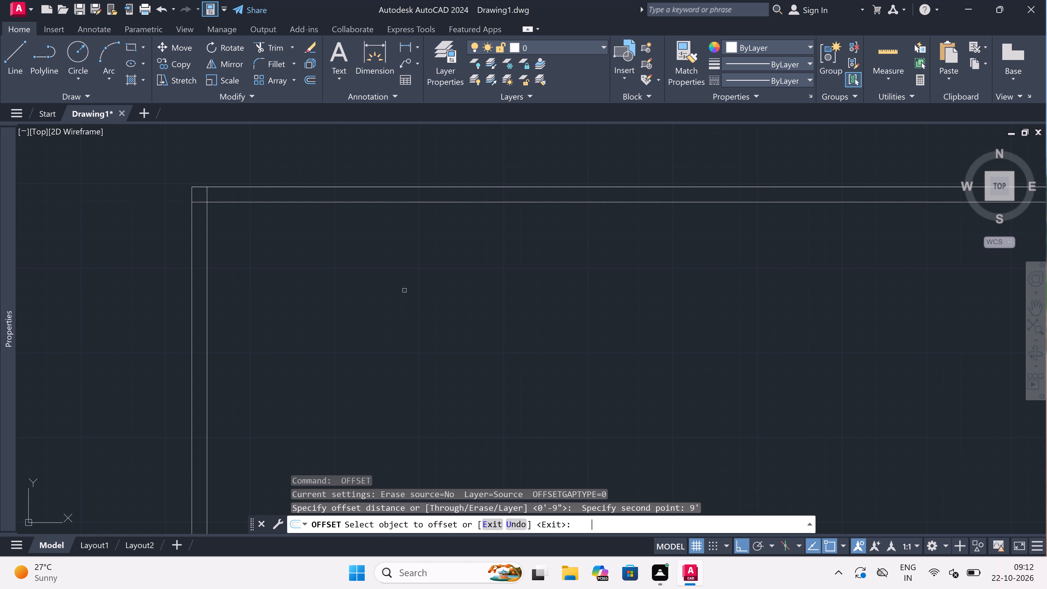
{"action": "double_click", "coordinate": [440, 202]}
{"action": "left_click", "coordinate": [441, 205]}
{"action": "left_click", "coordinate": [440, 243]}
{"action": "scroll", "coordinate": [440, 243], "scroll_direction": "down", "scroll_amount": 4}
{"action": "scroll", "coordinate": [441, 231], "scroll_direction": "up", "scroll_amount": 2}
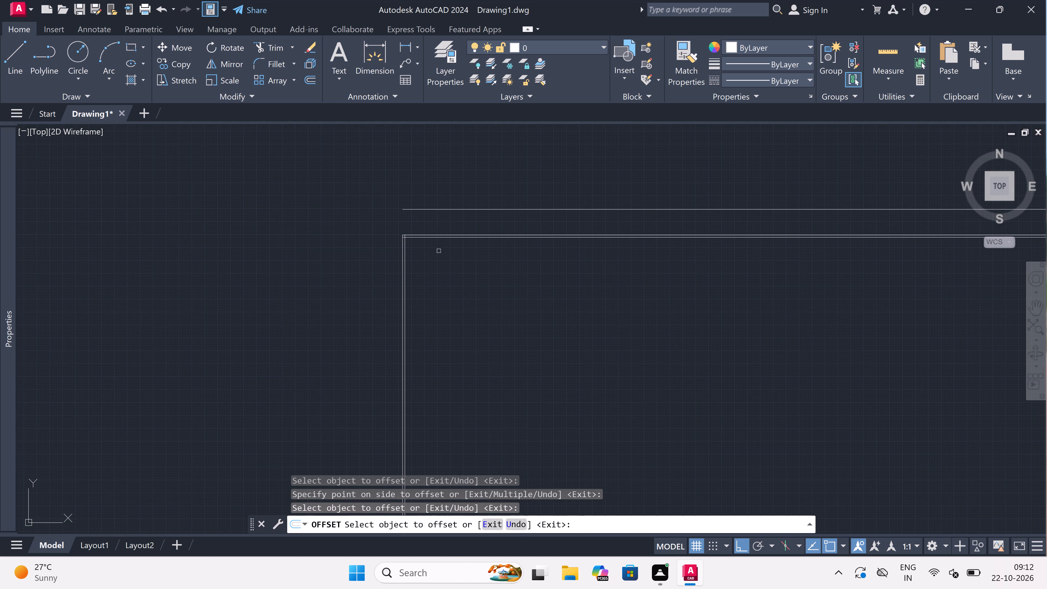
{"action": "scroll", "coordinate": [441, 231], "scroll_direction": "up", "scroll_amount": 2}
{"action": "triple_click", "coordinate": [422, 269]}
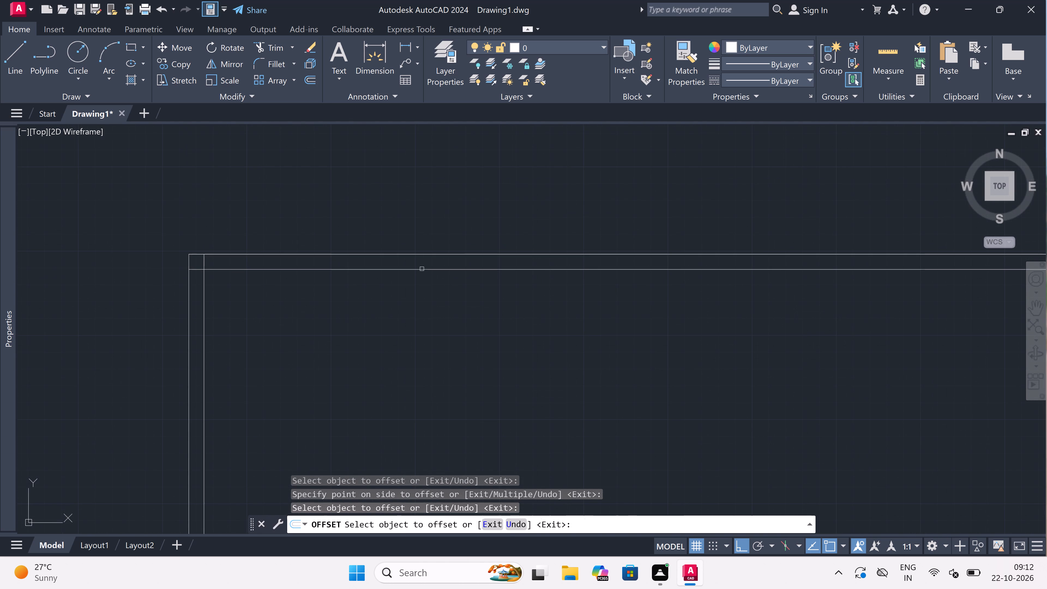
{"action": "left_click", "coordinate": [408, 305]}
{"action": "scroll", "coordinate": [410, 297], "scroll_direction": "down", "scroll_amount": 4}
{"action": "scroll", "coordinate": [410, 297], "scroll_direction": "up", "scroll_amount": 3}
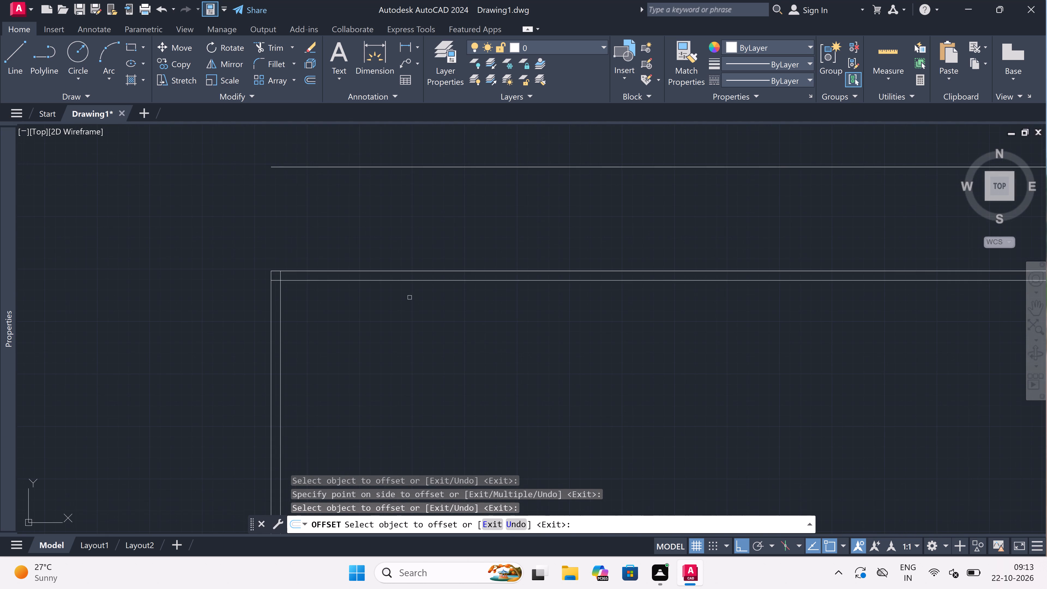
{"action": "triple_click", "coordinate": [408, 281]}
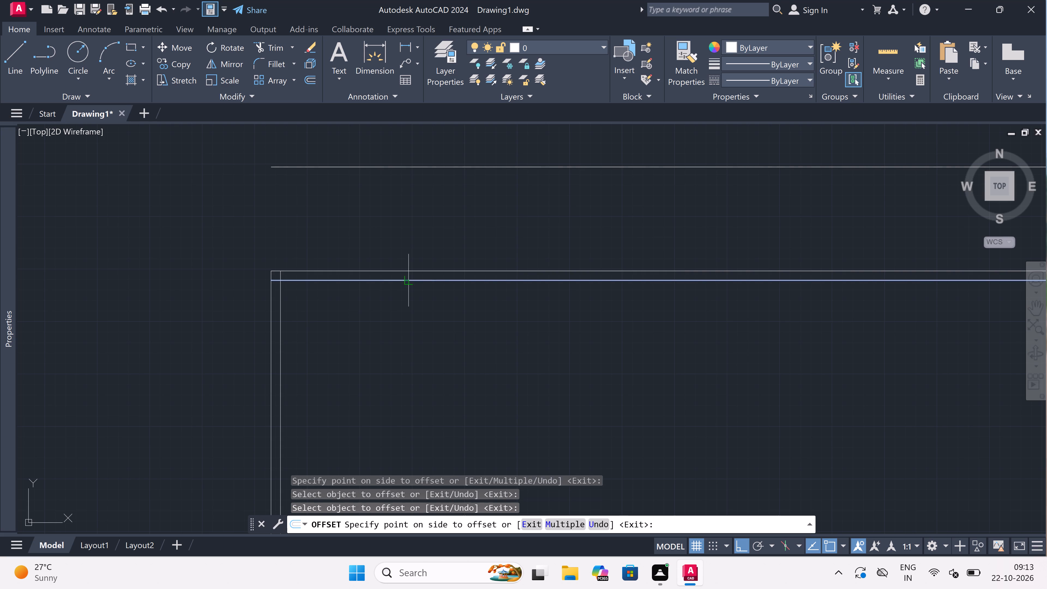
{"action": "left_click", "coordinate": [377, 395]}
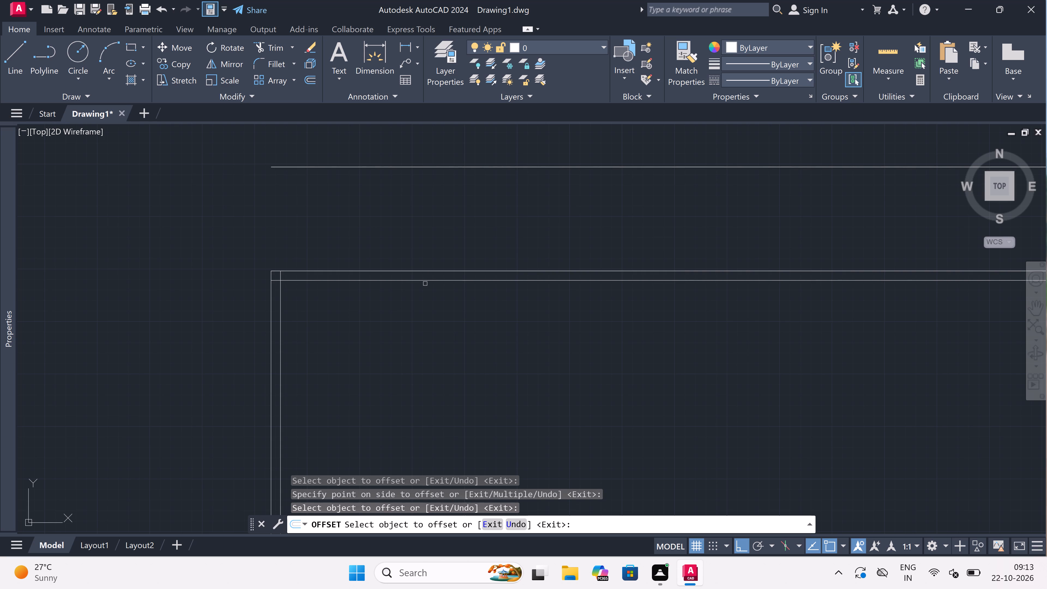
{"action": "left_click_drag", "start_coordinate": [425, 281], "coordinate": [424, 296]}
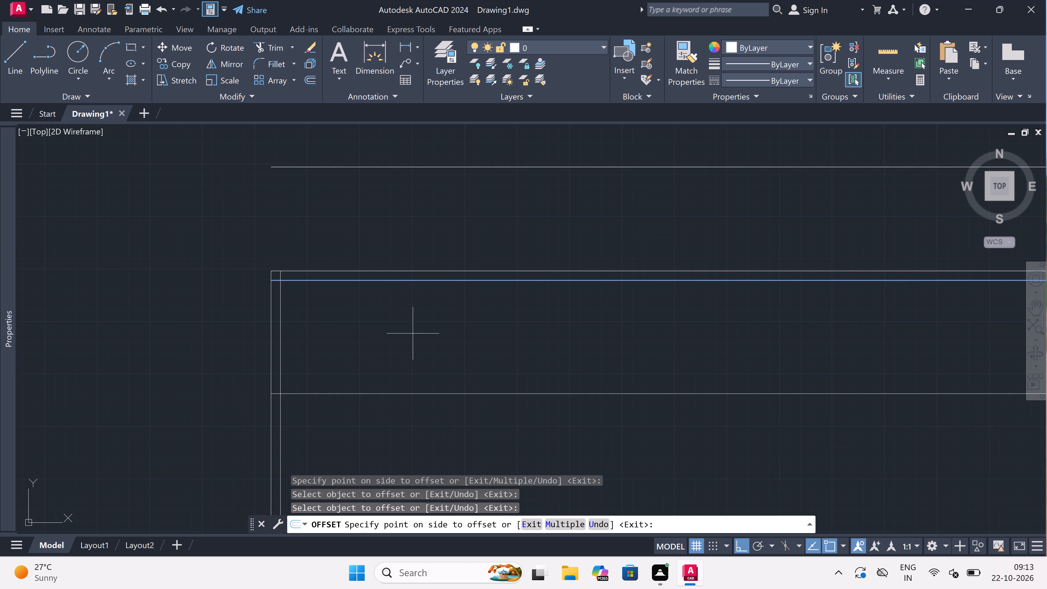
{"action": "double_click", "coordinate": [383, 405]}
{"action": "key", "text": "Escape"}
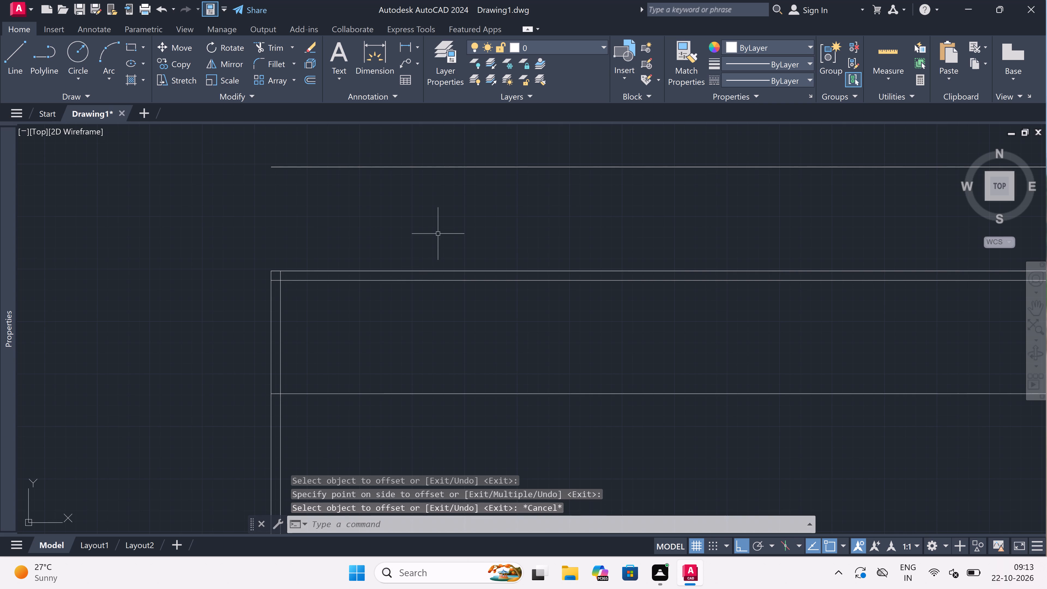
Erase the stray overlapping horizontal lines above the plan's top wall.
{"action": "left_click", "coordinate": [497, 160]}
{"action": "left_click", "coordinate": [477, 182]}
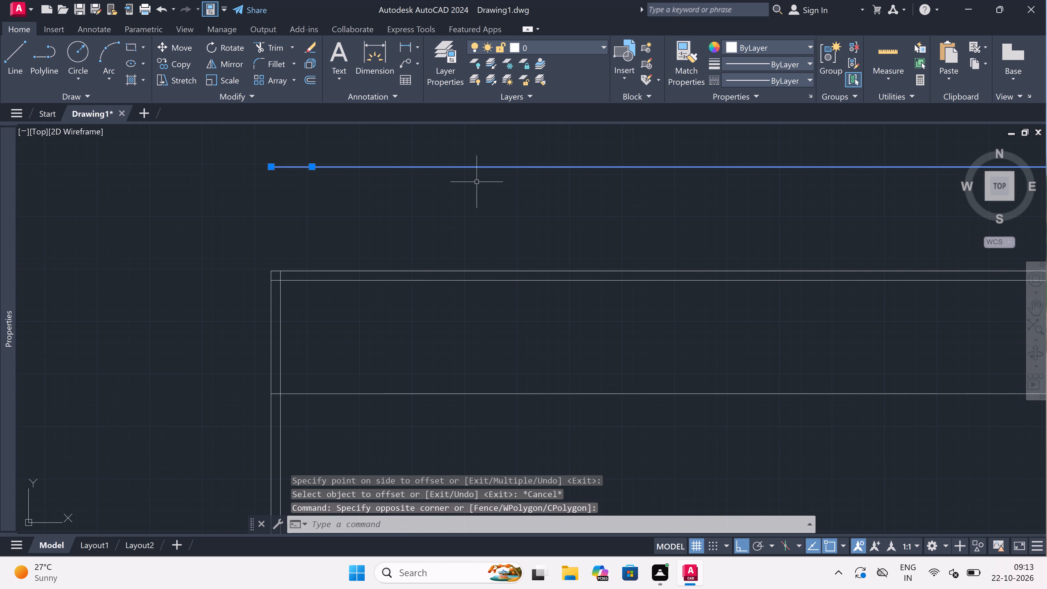
{"action": "key", "text": "Delete"}
Offset the horizontal room line below the top wall 9" upward, and offset the same line 9" downward.
{"action": "scroll", "coordinate": [477, 183], "scroll_direction": "down", "scroll_amount": 2}
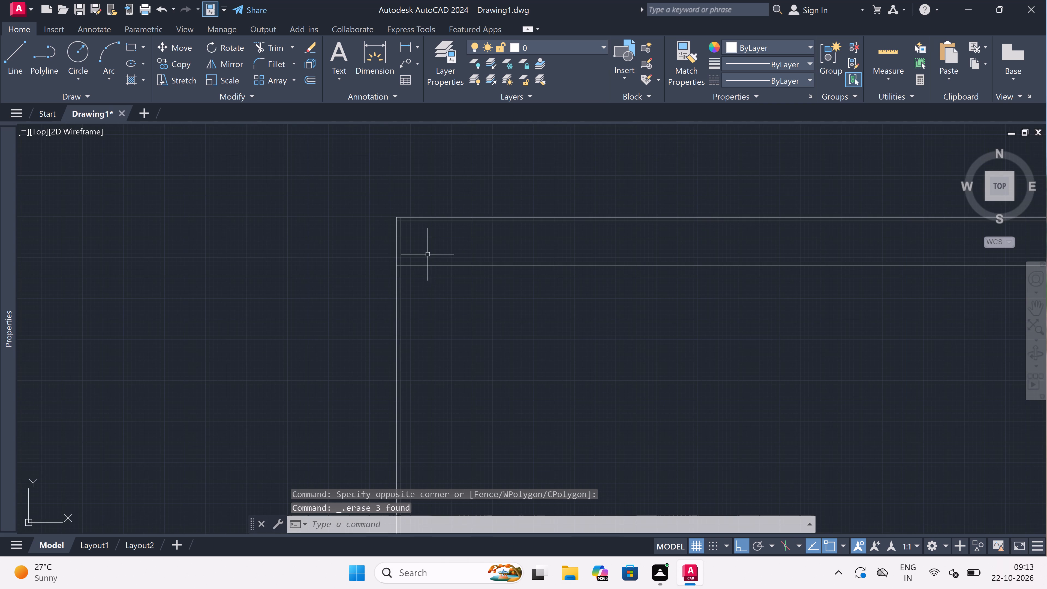
{"action": "scroll", "coordinate": [410, 283], "scroll_direction": "up", "scroll_amount": 3}
{"action": "scroll", "coordinate": [422, 257], "scroll_direction": "down", "scroll_amount": 4}
{"action": "scroll", "coordinate": [432, 239], "scroll_direction": "up", "scroll_amount": 3}
{"action": "key", "text": "o"}
{"action": "key", "text": "space"}
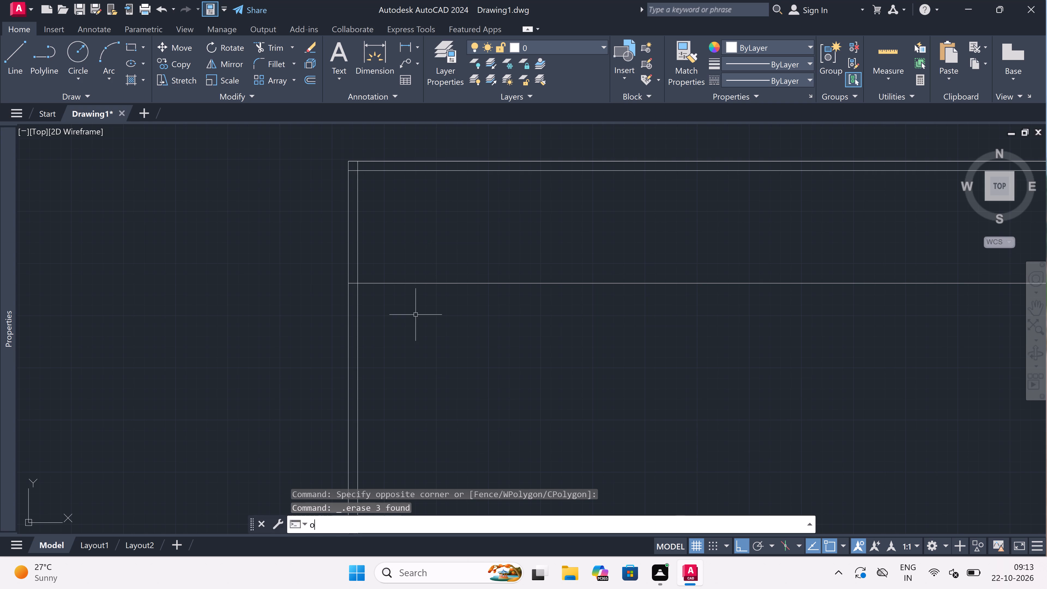
{"action": "double_click", "coordinate": [422, 284]}
{"action": "key", "text": "9"}
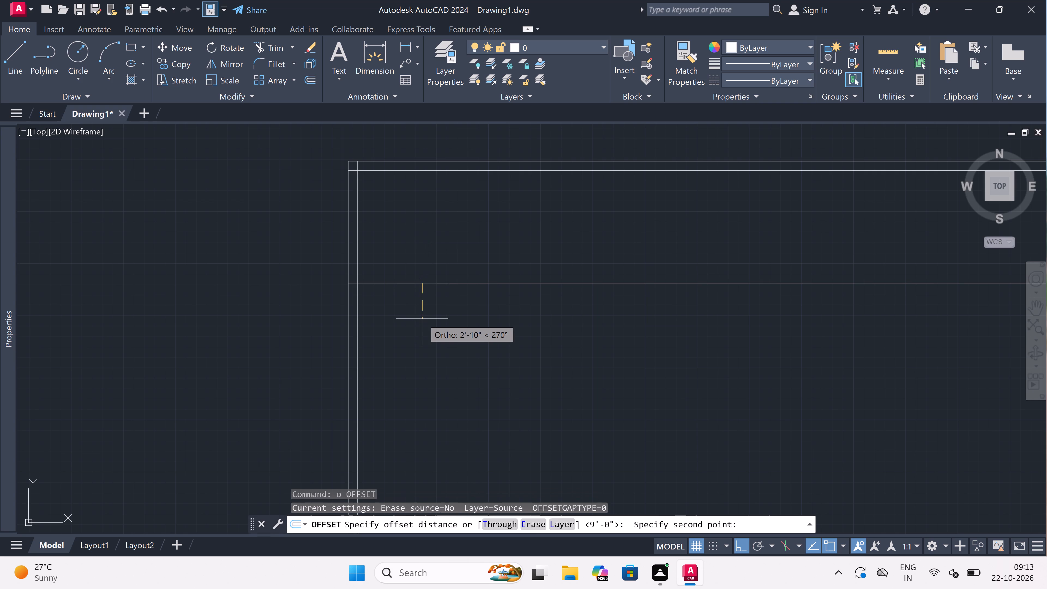
{"action": "type", "text": "\""}
{"action": "key", "text": "space"}
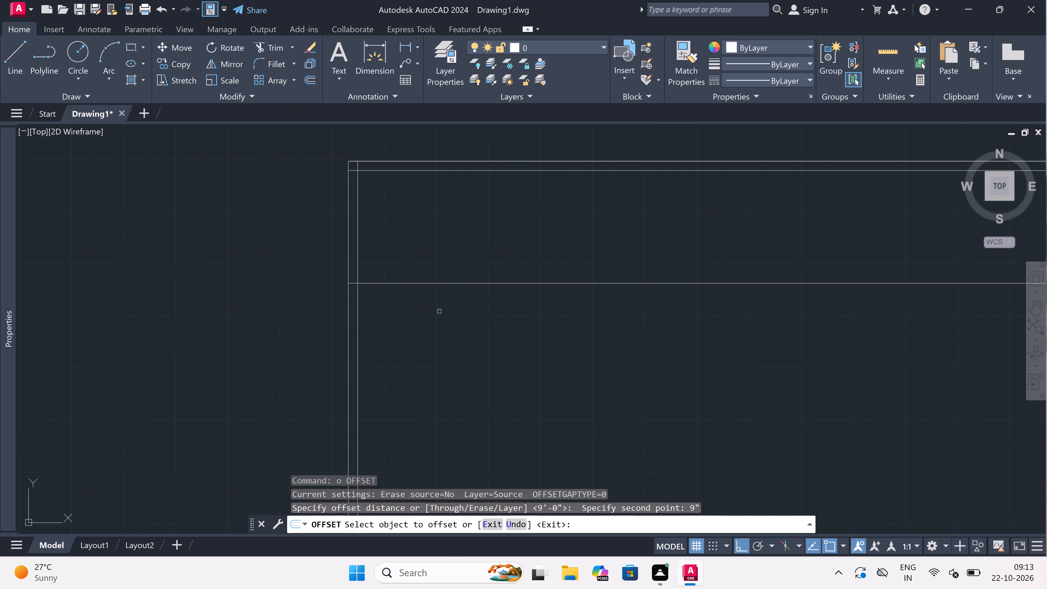
{"action": "left_click", "coordinate": [450, 283]}
{"action": "double_click", "coordinate": [452, 282]}
{"action": "scroll", "coordinate": [453, 284], "scroll_direction": "up", "scroll_amount": 2}
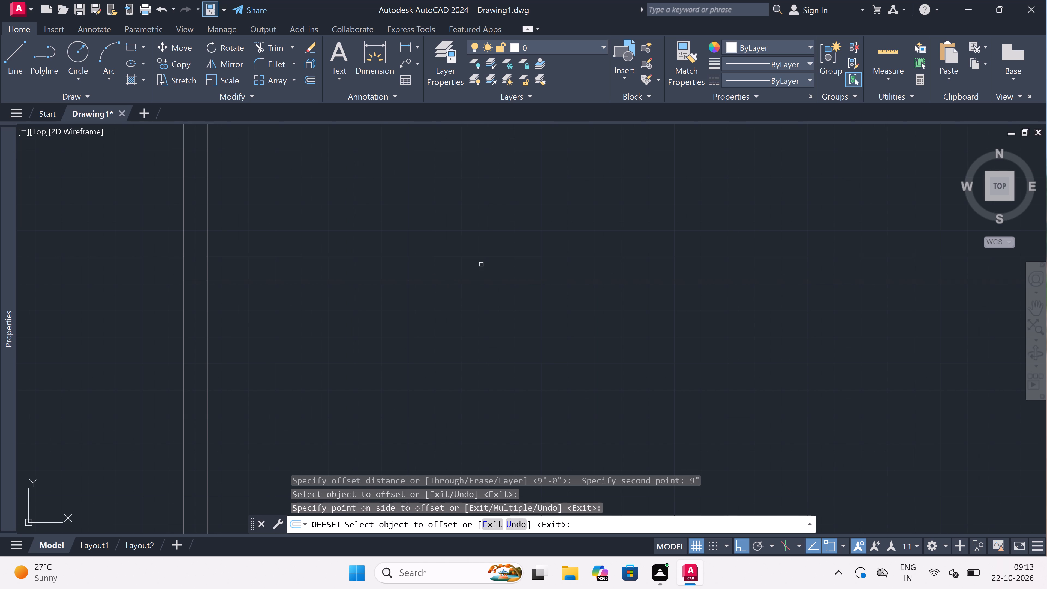
{"action": "left_click", "coordinate": [477, 280]}
{"action": "left_click", "coordinate": [464, 367]}
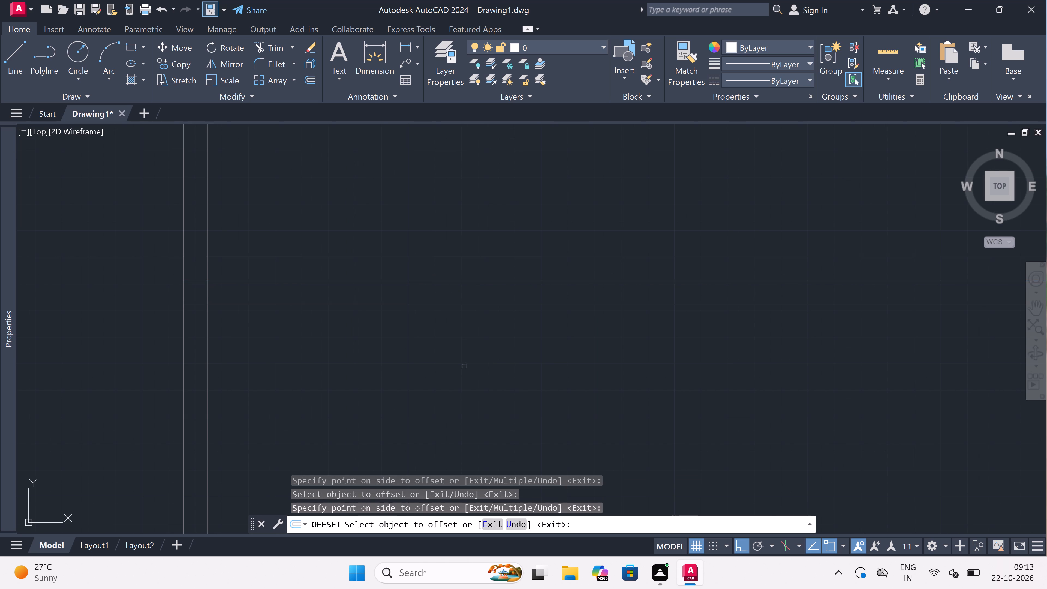
{"action": "key", "text": "Escape"}
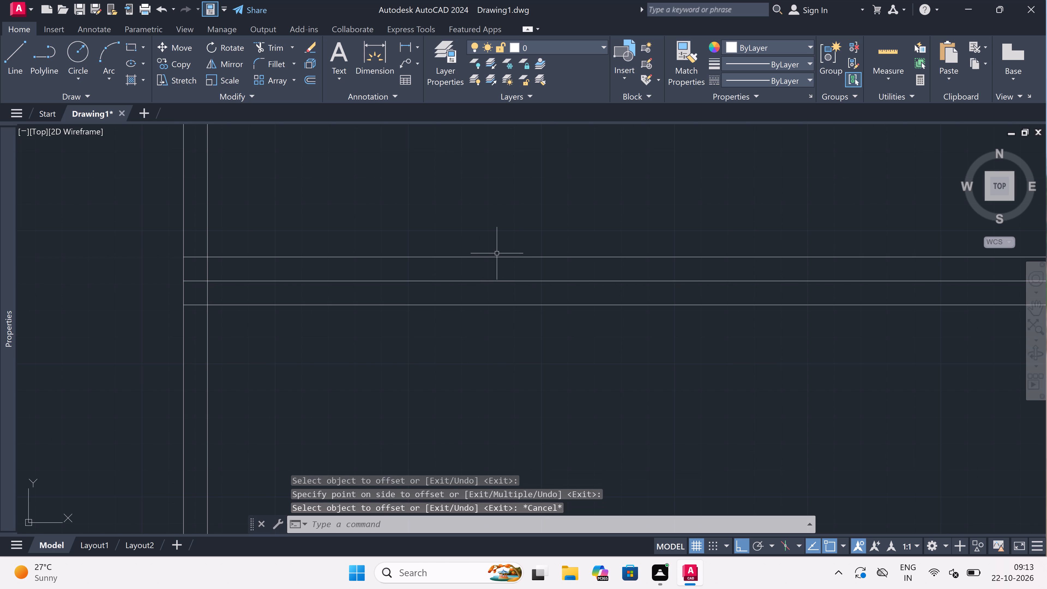
Erase the uppermost of the three closely spaced horizontal lines, leaving a 9" wall pair.
{"action": "left_click", "coordinate": [499, 258]}
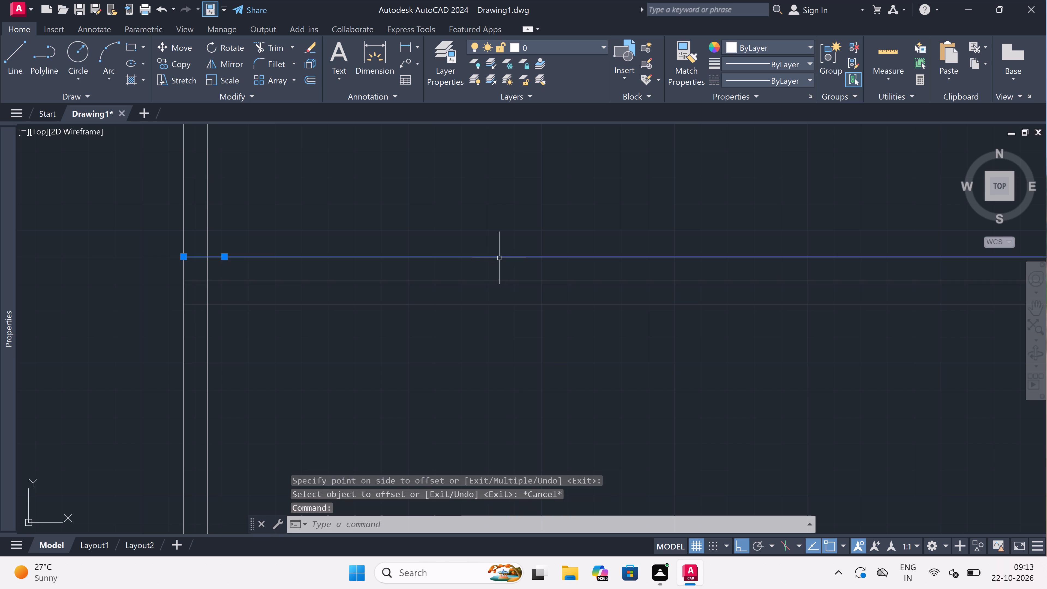
{"action": "key", "text": "Delete"}
Offset the left wall's outer line 10'4.5" to the right into the plan.
{"action": "scroll", "coordinate": [476, 330], "scroll_direction": "down", "scroll_amount": 4}
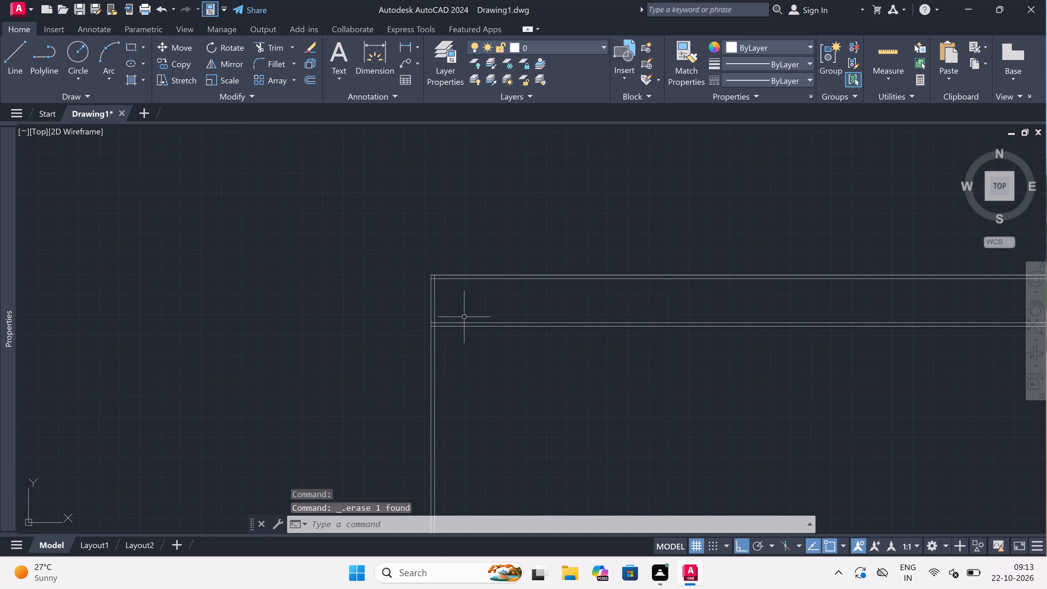
{"action": "scroll", "coordinate": [453, 297], "scroll_direction": "up", "scroll_amount": 2}
{"action": "key", "text": "o"}
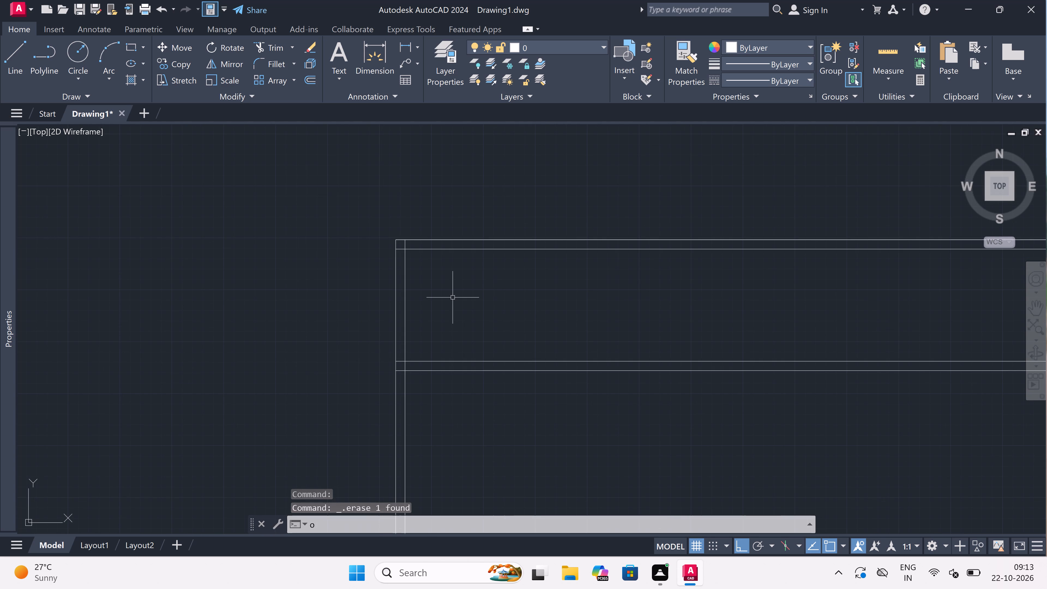
{"action": "key", "text": "space"}
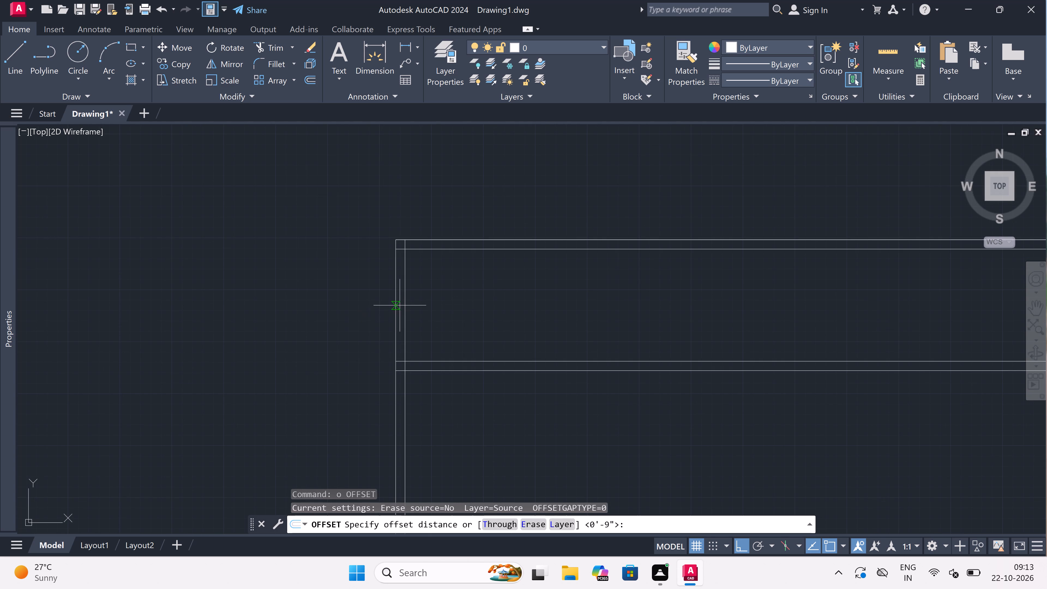
{"action": "left_click", "coordinate": [403, 303]}
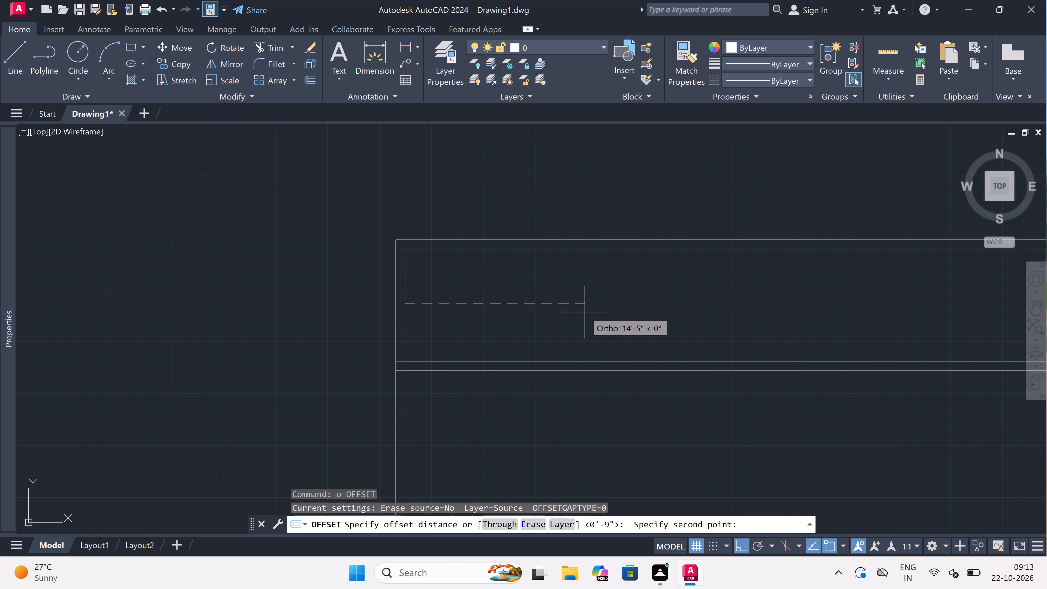
{"action": "key", "text": "1"}
{"action": "key", "text": "0"}
{"action": "key", "text": "apostrophe"}
{"action": "type", "text": "4.5\""}
{"action": "key", "text": "space"}
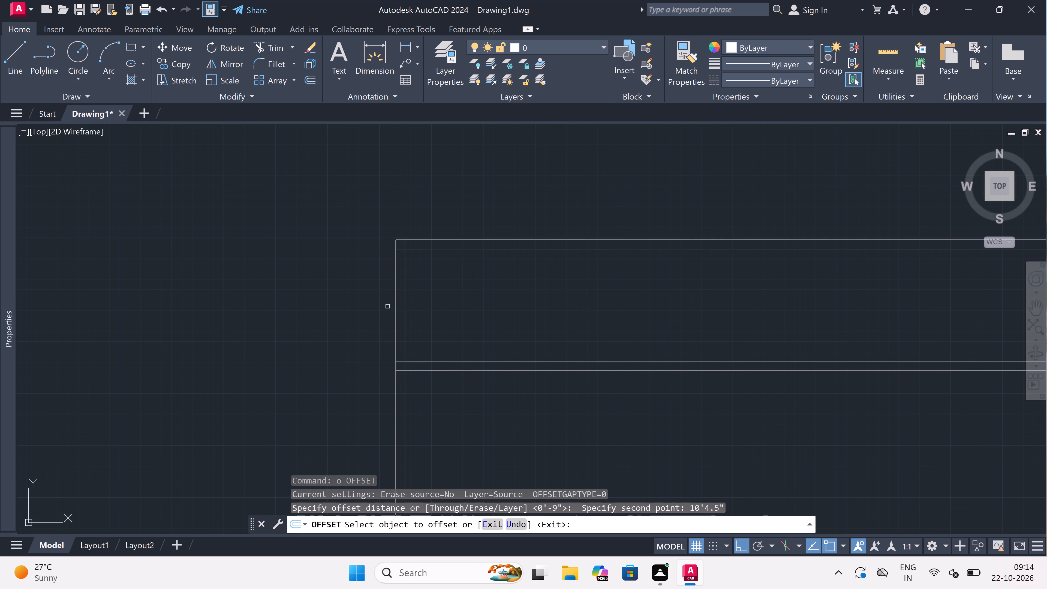
{"action": "left_click", "coordinate": [396, 283]}
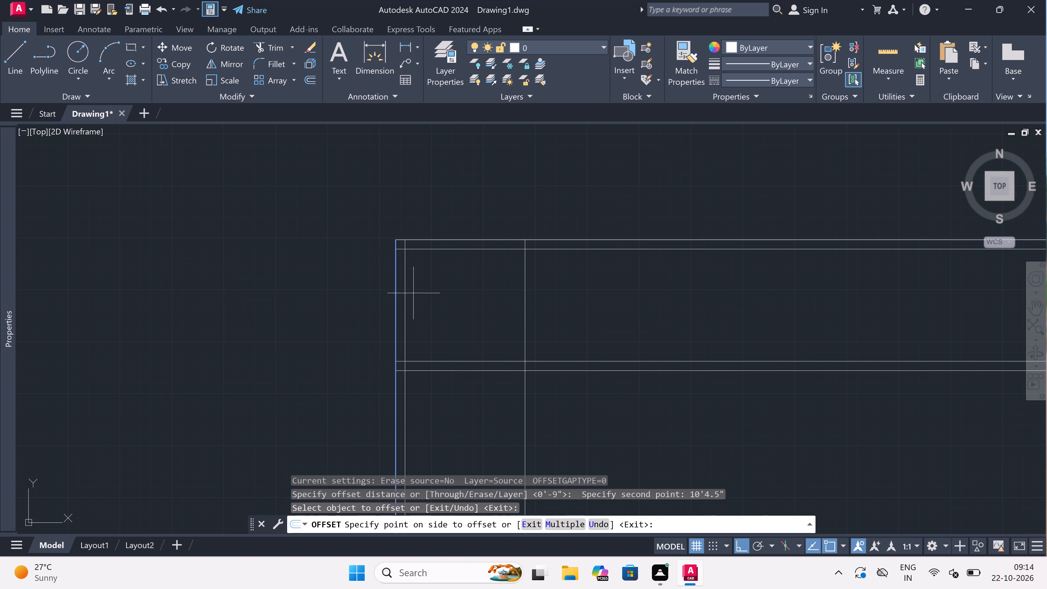
{"action": "left_click", "coordinate": [526, 296]}
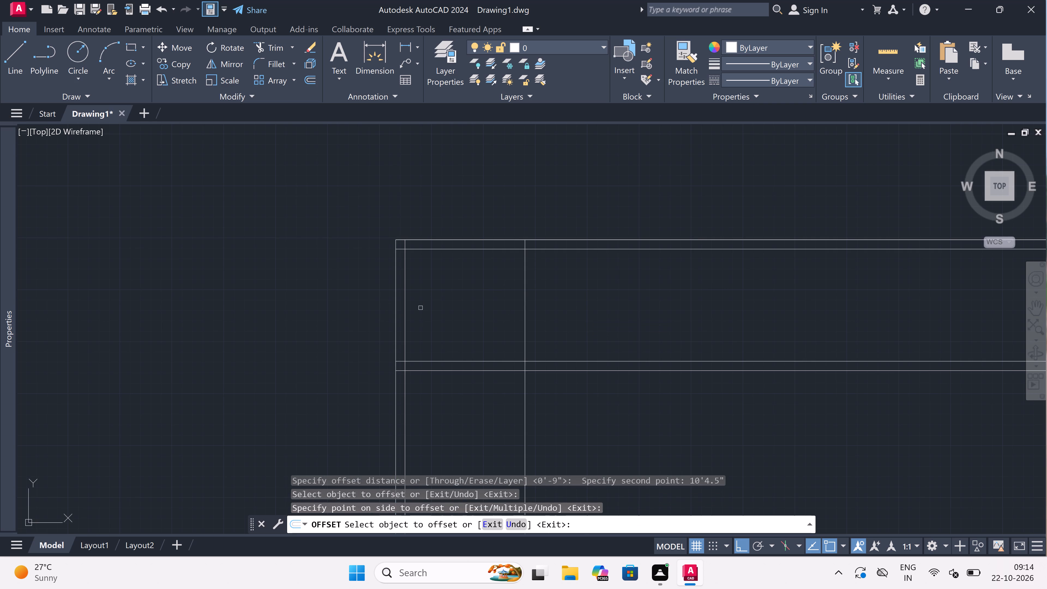
Offset the left wall's inner line 10'4.5" to the right to mark the first room's width.
{"action": "left_click", "coordinate": [398, 299]}
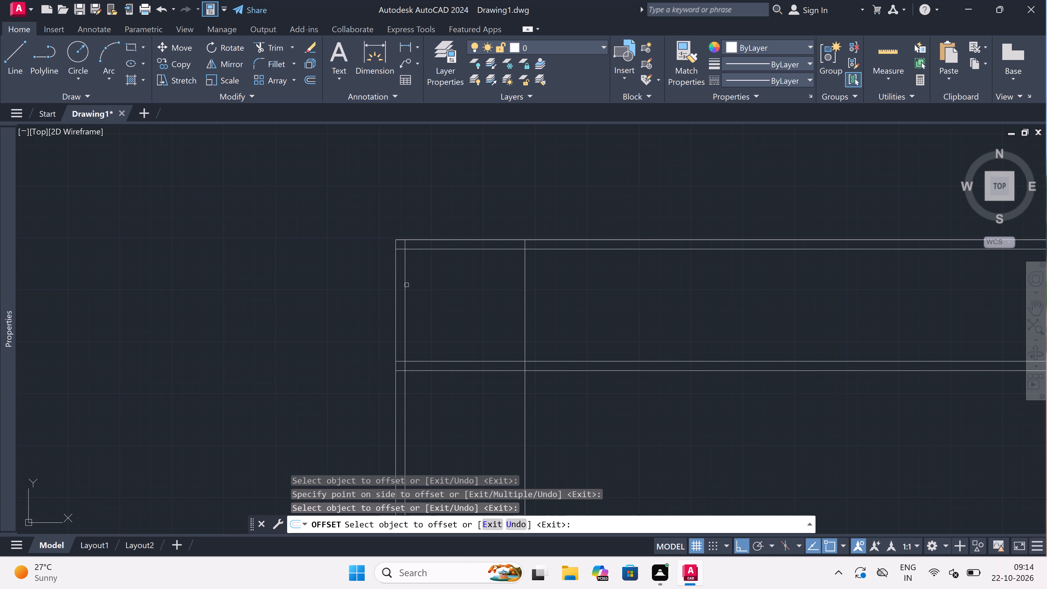
{"action": "key", "text": "F9"}
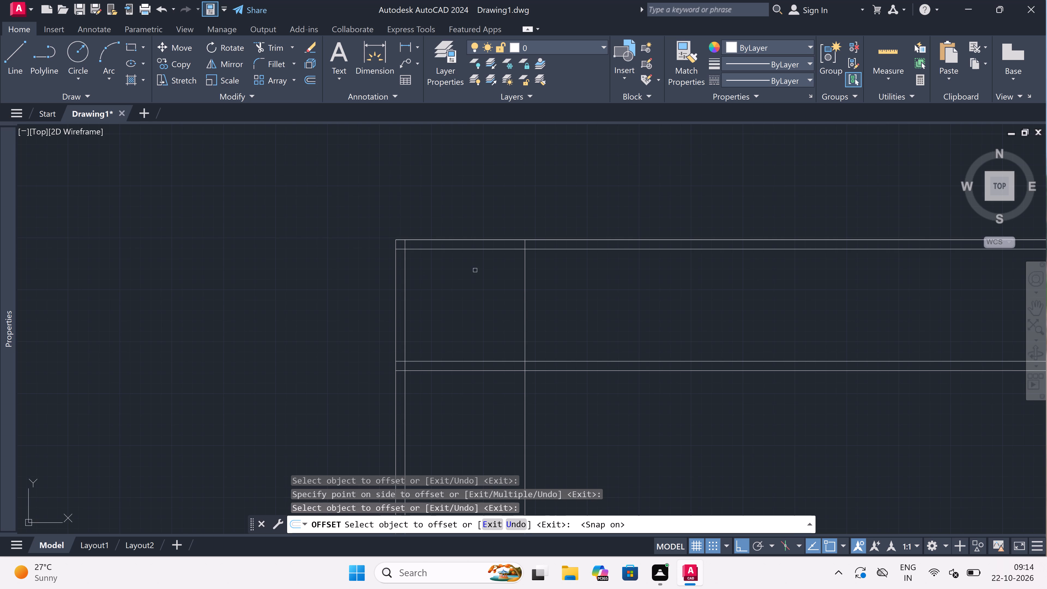
{"action": "left_click", "coordinate": [405, 258]}
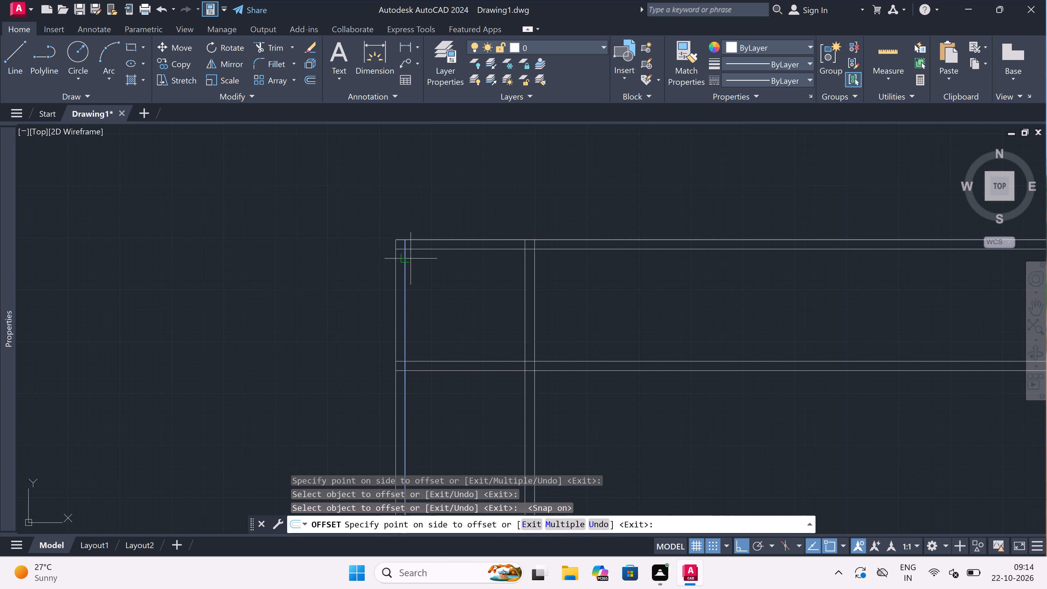
{"action": "left_click", "coordinate": [451, 262]}
{"action": "key", "text": "F9"}
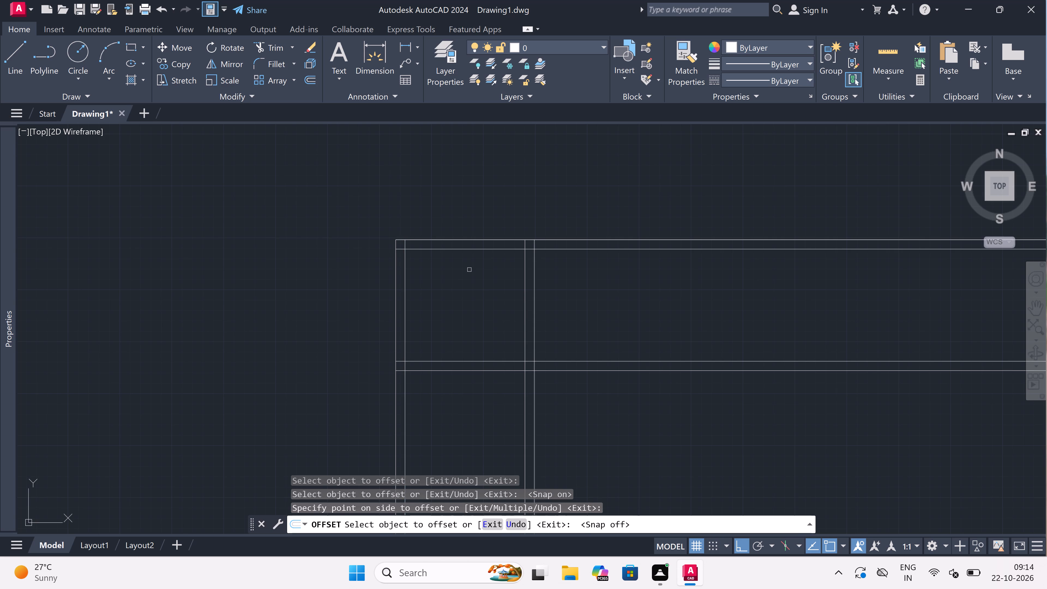
{"action": "key", "text": "Escape"}
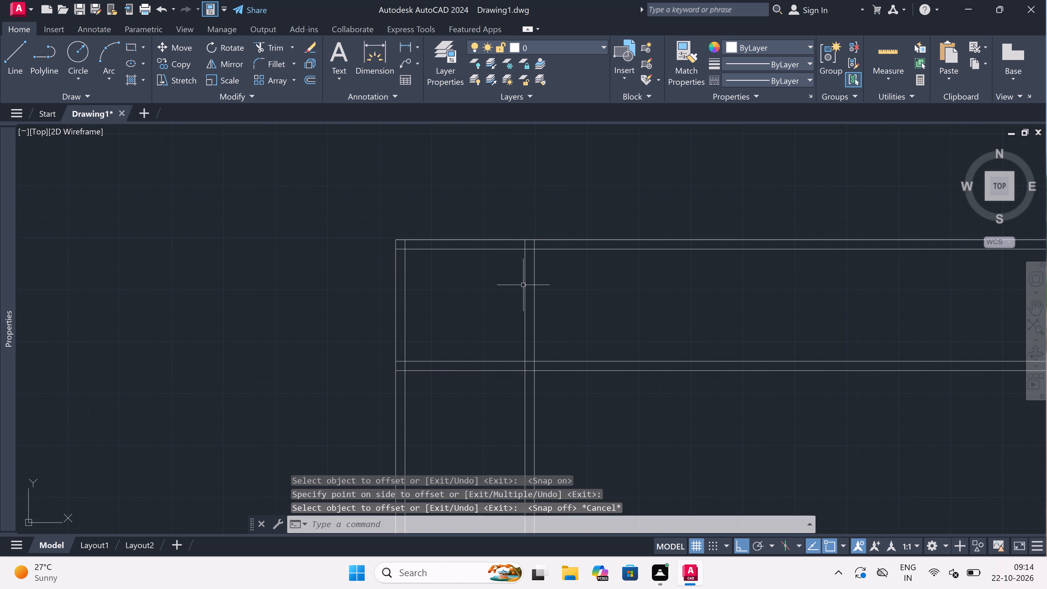
Erase the vertical line that was offset from the left wall's outer face.
{"action": "left_click", "coordinate": [525, 284]}
{"action": "key", "text": "Delete"}
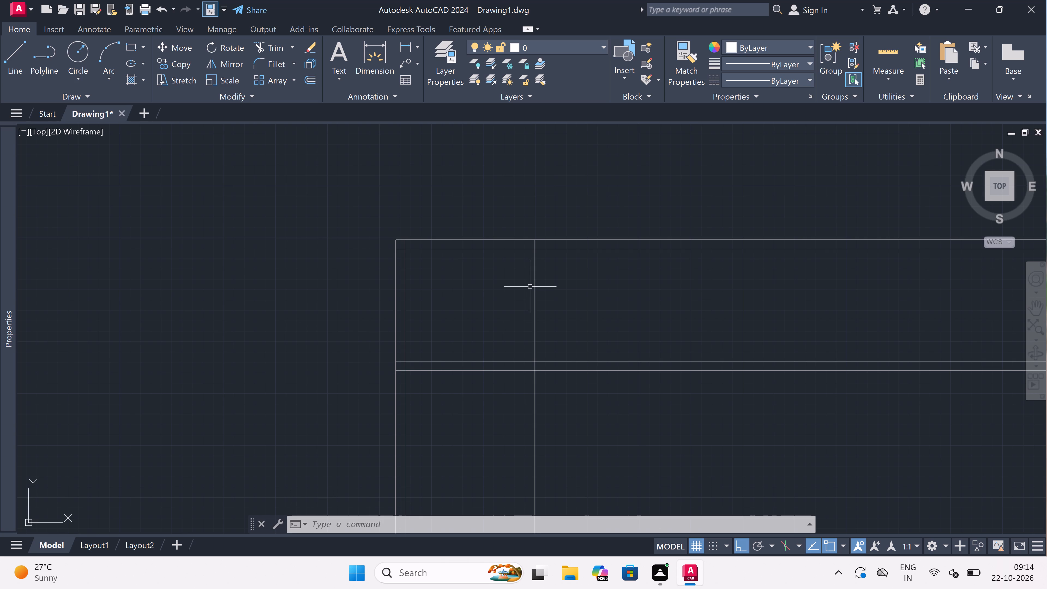
Offset the first room's right vertical line 4.5" to the right to form a partition wall.
{"action": "type", "text": "o"}
{"action": "key", "text": "space"}
{"action": "left_click", "coordinate": [532, 276]}
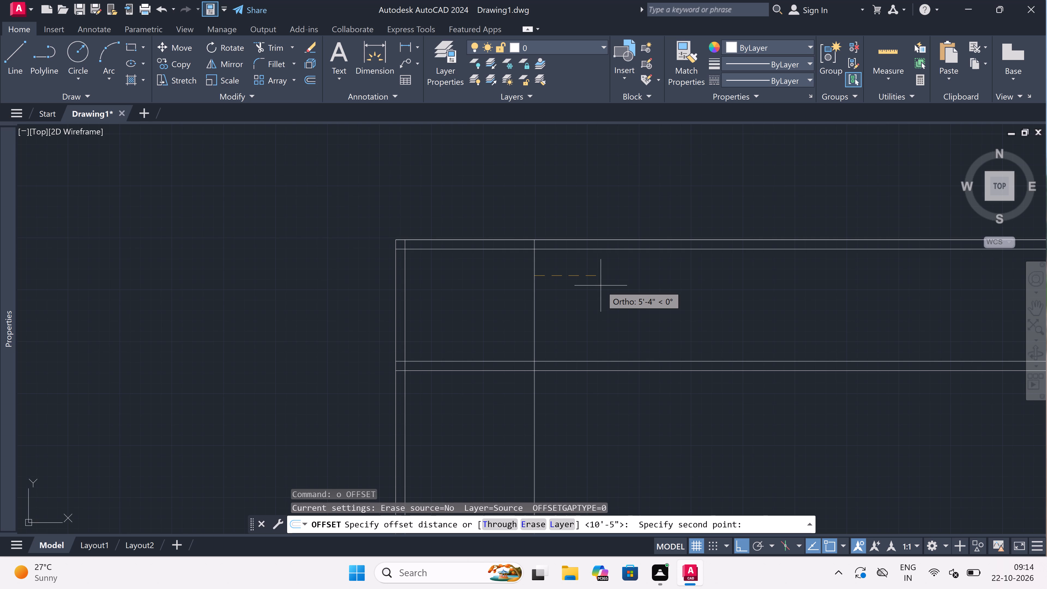
{"action": "type", "text": "4.5\""}
{"action": "key", "text": "space"}
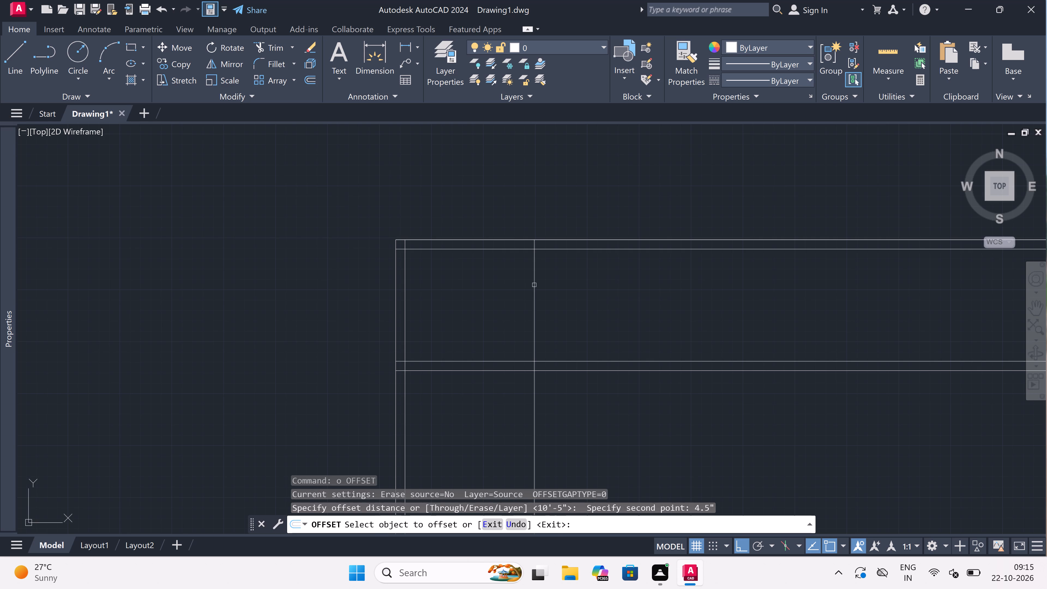
{"action": "left_click", "coordinate": [533, 285]}
{"action": "left_click", "coordinate": [612, 283]}
{"action": "key", "text": "Escape"}
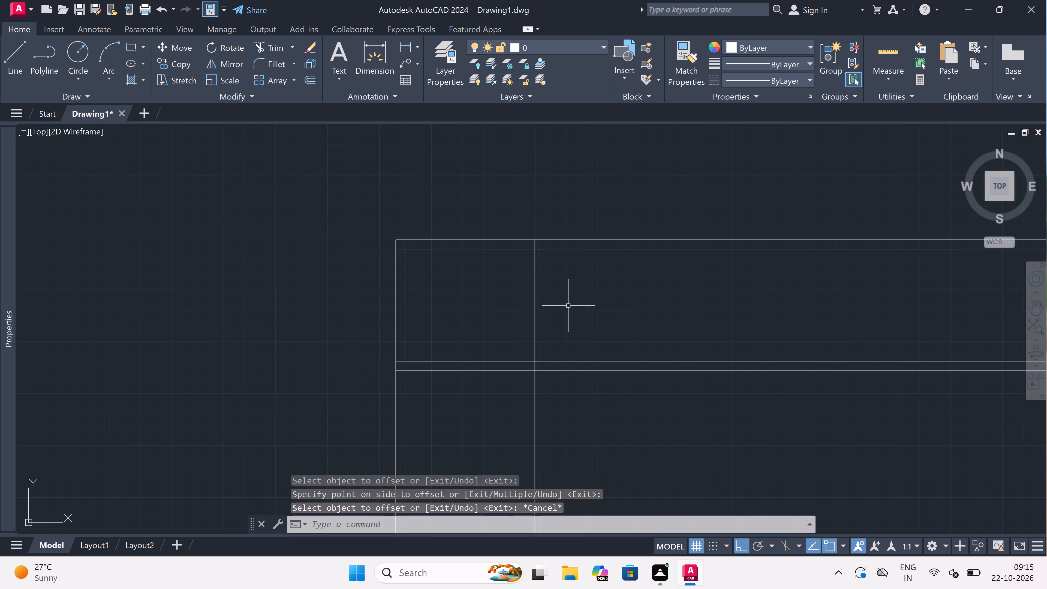
Offset the right line of the 4.5" partition 5' to the right to mark the adjoining room's width.
{"action": "key", "text": "space"}
{"action": "left_click", "coordinate": [541, 289]}
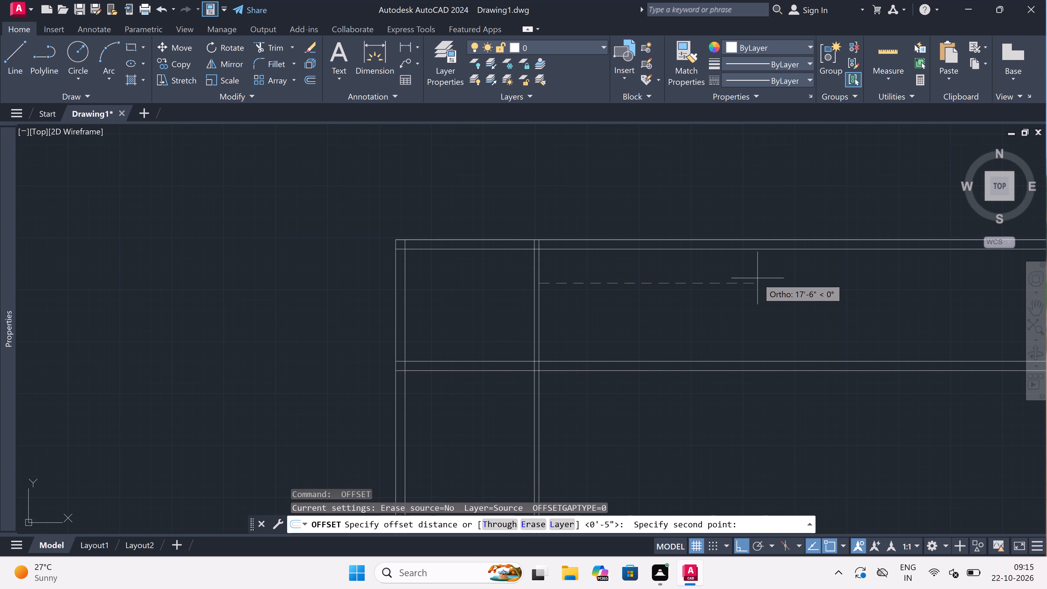
{"action": "type", "text": "5'"}
{"action": "key", "text": "space"}
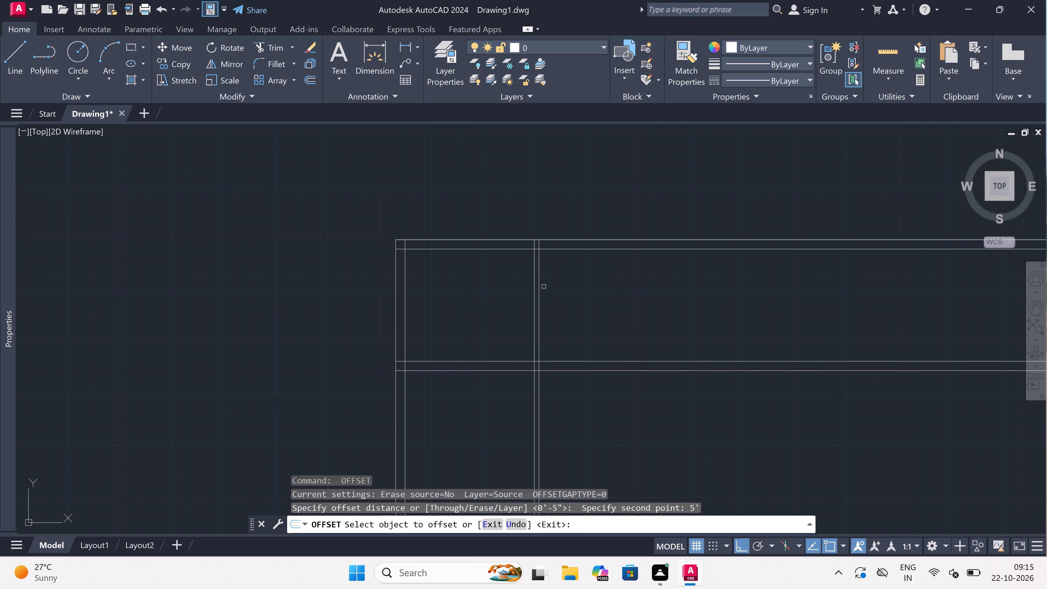
{"action": "left_click", "coordinate": [539, 272]}
{"action": "left_click", "coordinate": [566, 265]}
{"action": "key", "text": "Escape"}
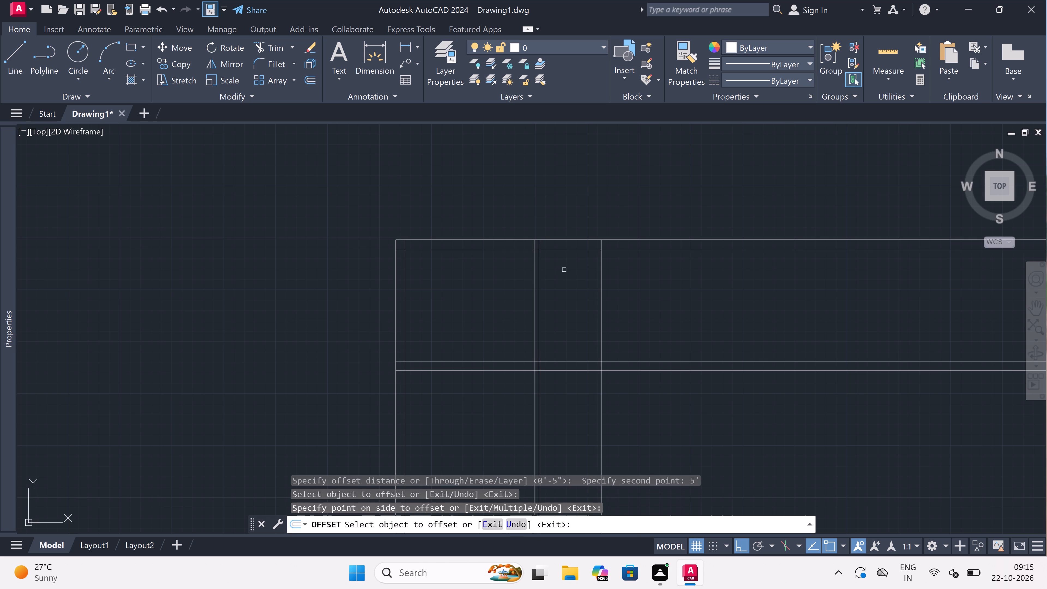
Offset the adjoining room's right vertical line 4.5" to the right to form the second partition wall.
{"action": "key", "text": "space"}
{"action": "left_click", "coordinate": [598, 295]}
{"action": "left_click", "coordinate": [601, 295]}
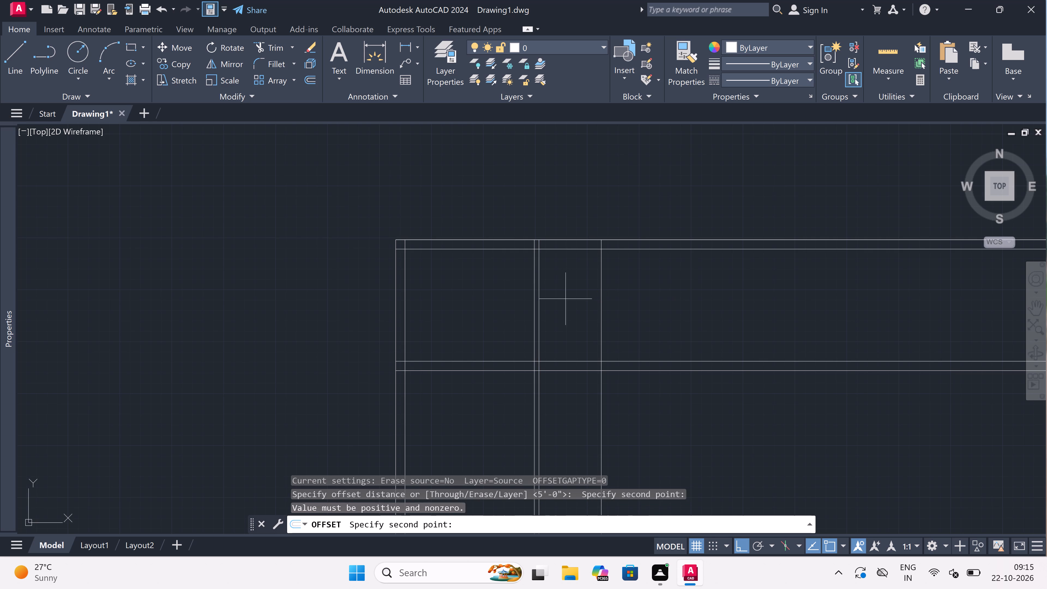
{"action": "left_click", "coordinate": [600, 298]}
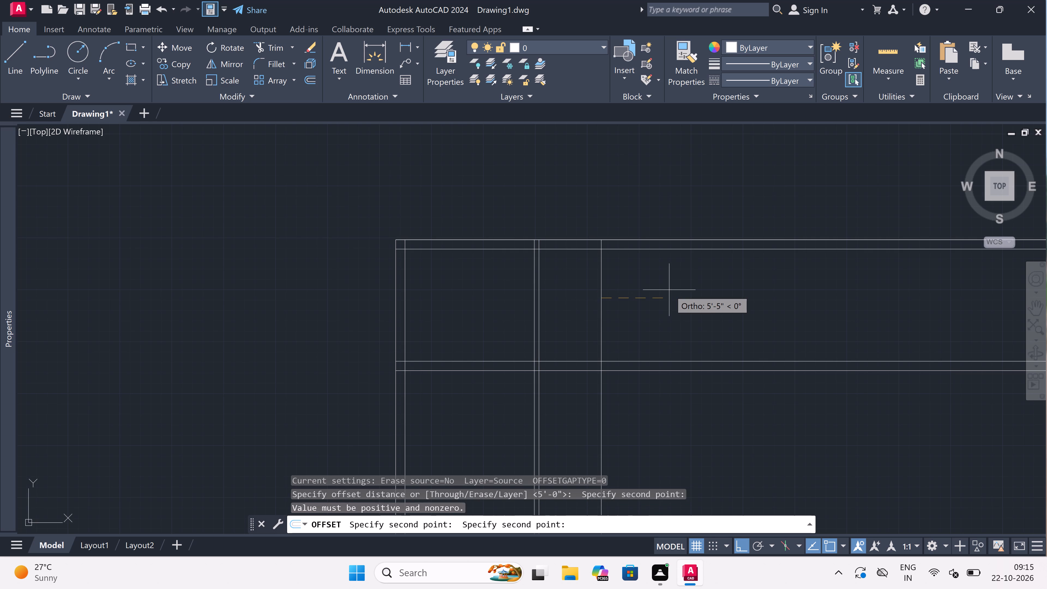
{"action": "type", "text": "4.5\""}
{"action": "key", "text": "space"}
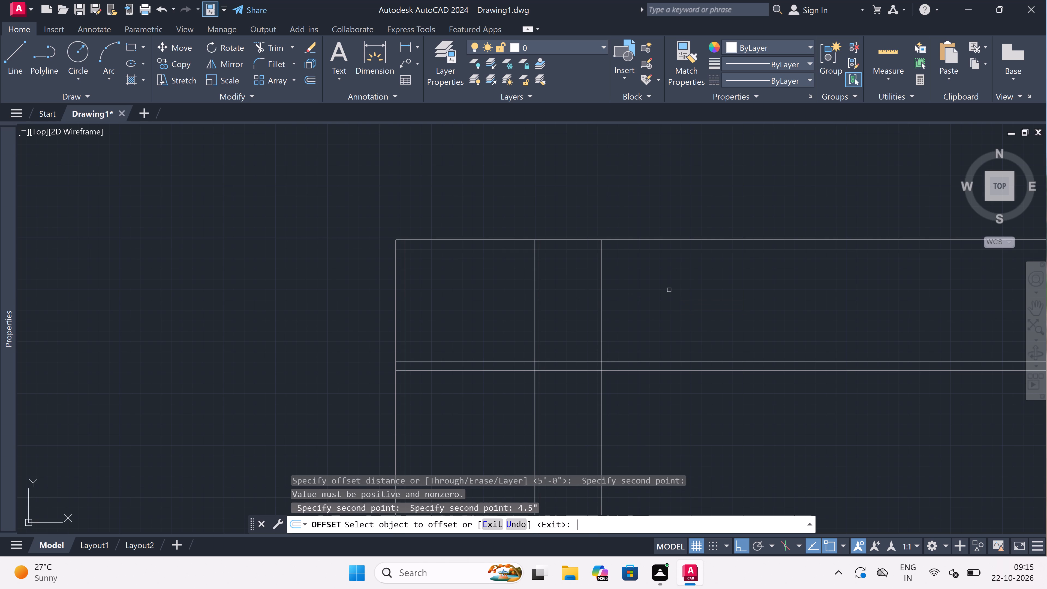
{"action": "left_click", "coordinate": [600, 296]}
{"action": "left_click", "coordinate": [636, 294]}
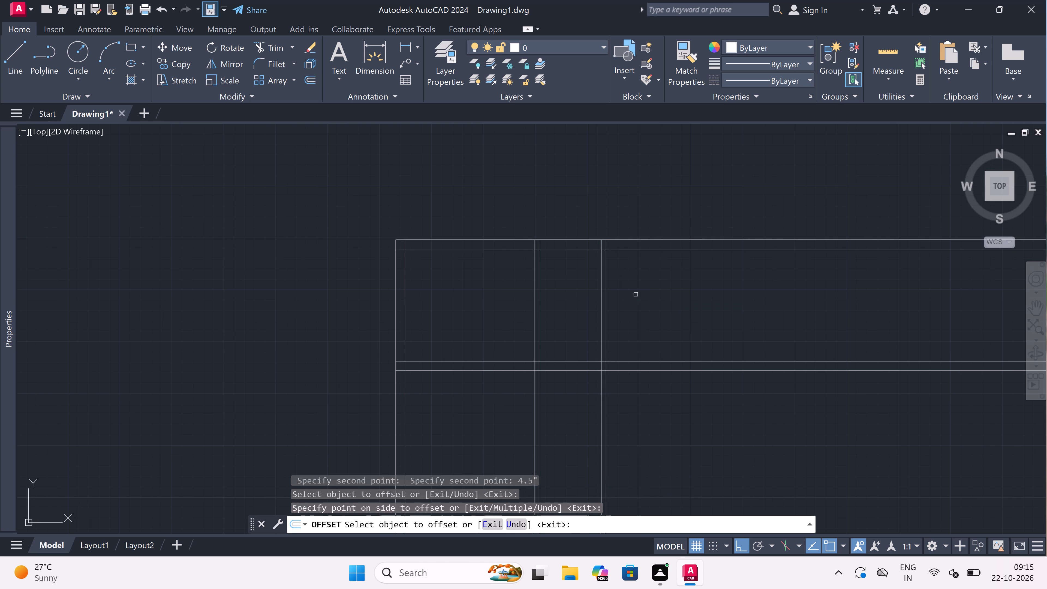
Offset the right line of the second 4.5" partition 9' to the right to mark the third room's width.
{"action": "key", "text": "Escape"}
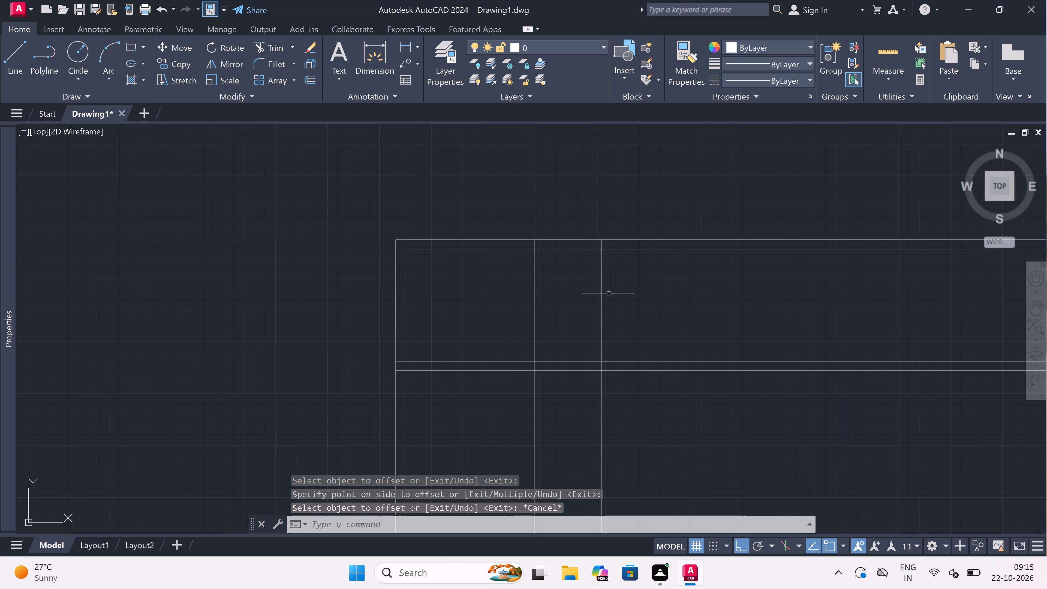
{"action": "key", "text": "space"}
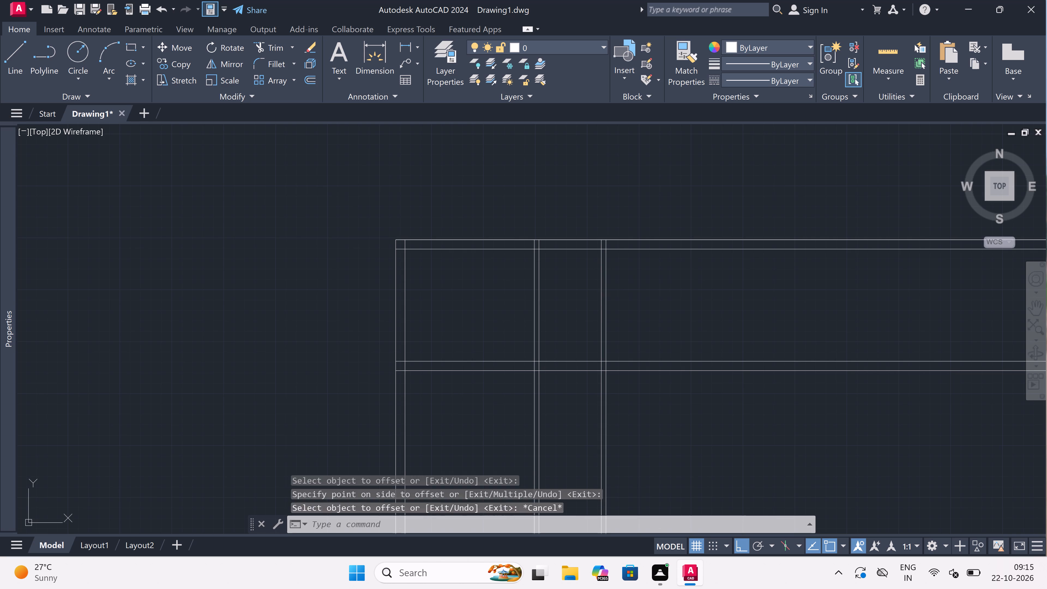
{"action": "left_click", "coordinate": [608, 294]}
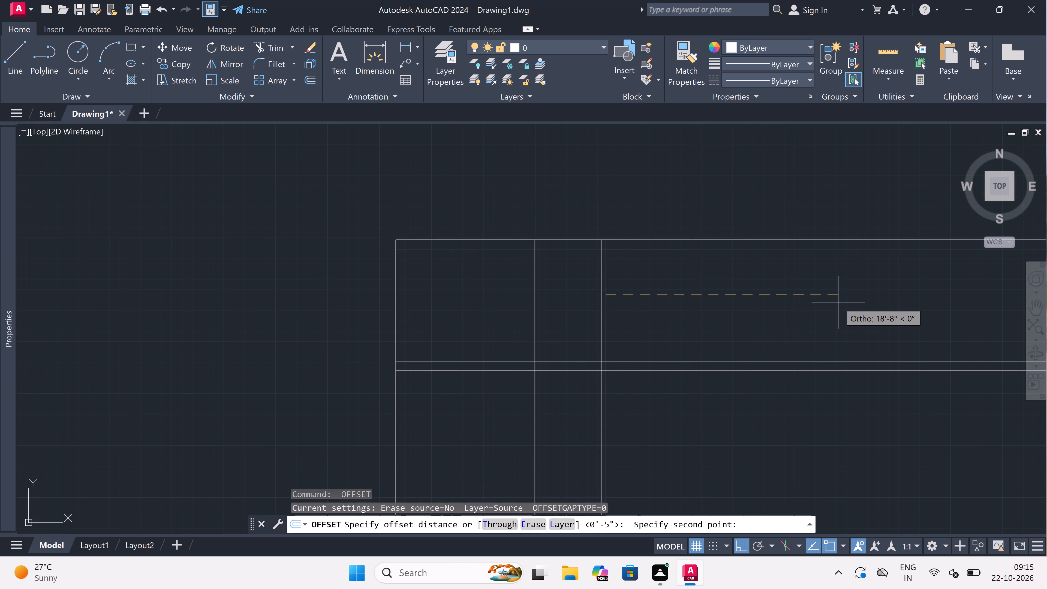
{"action": "type", "text": "9'"}
{"action": "key", "text": "space"}
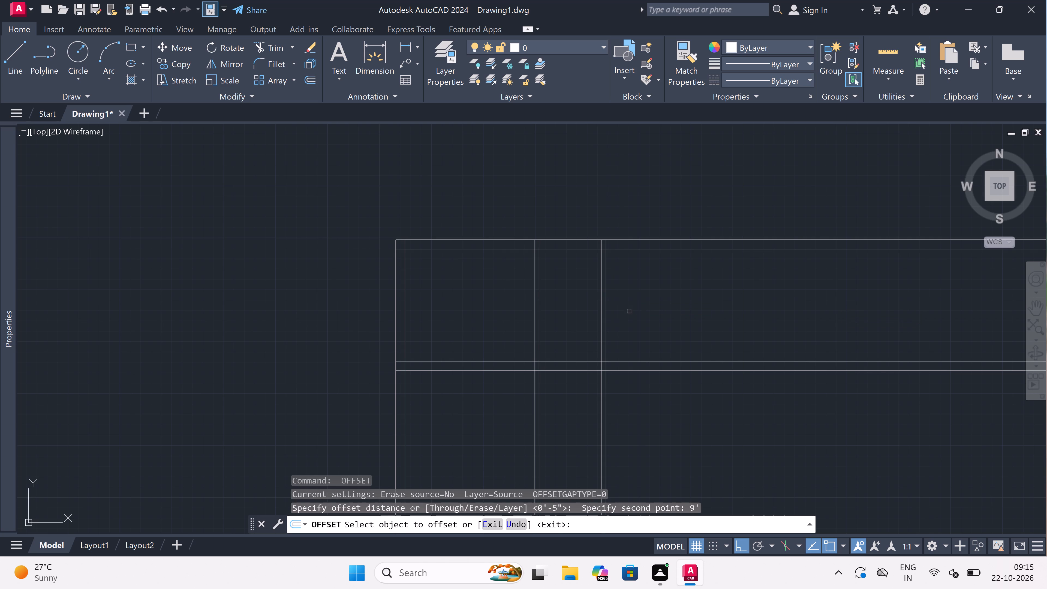
{"action": "left_click", "coordinate": [606, 321]}
{"action": "double_click", "coordinate": [630, 314]}
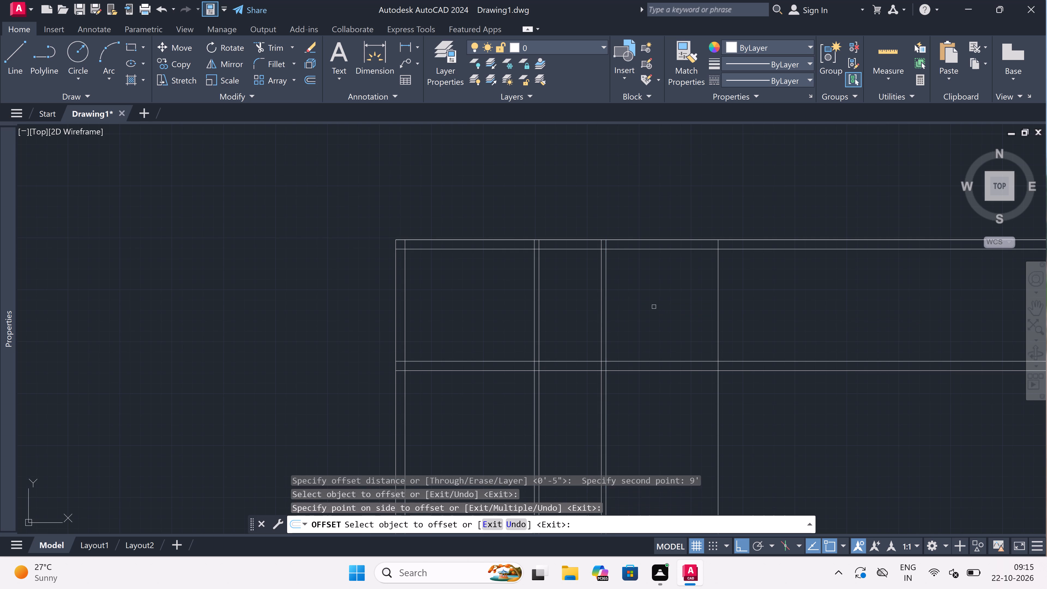
{"action": "key", "text": "Escape"}
Offset the third room's right vertical line 4.5" to the right to form the third partition wall.
{"action": "key", "text": "space"}
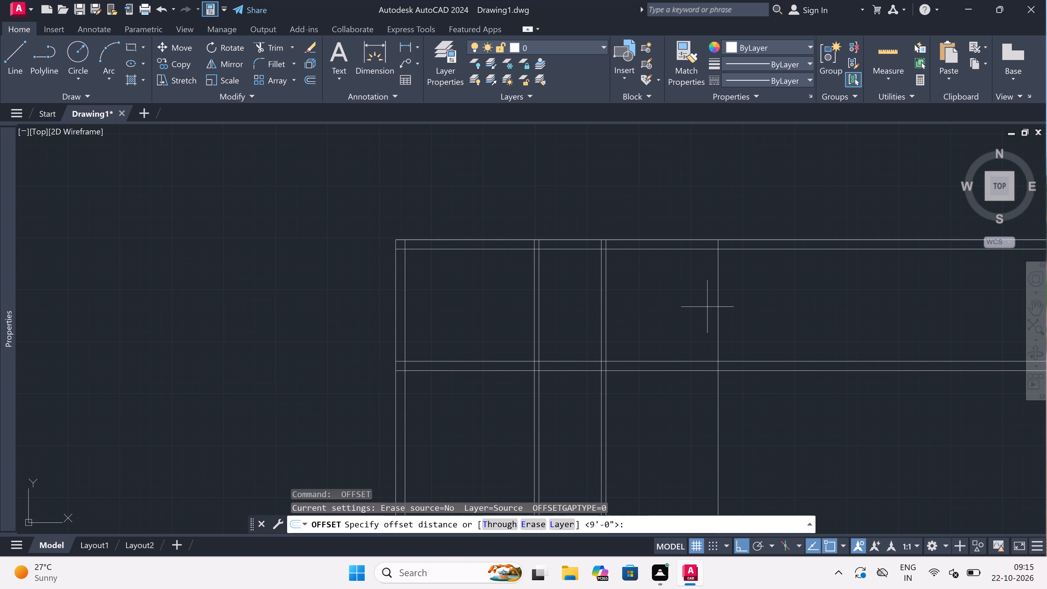
{"action": "left_click", "coordinate": [724, 299]}
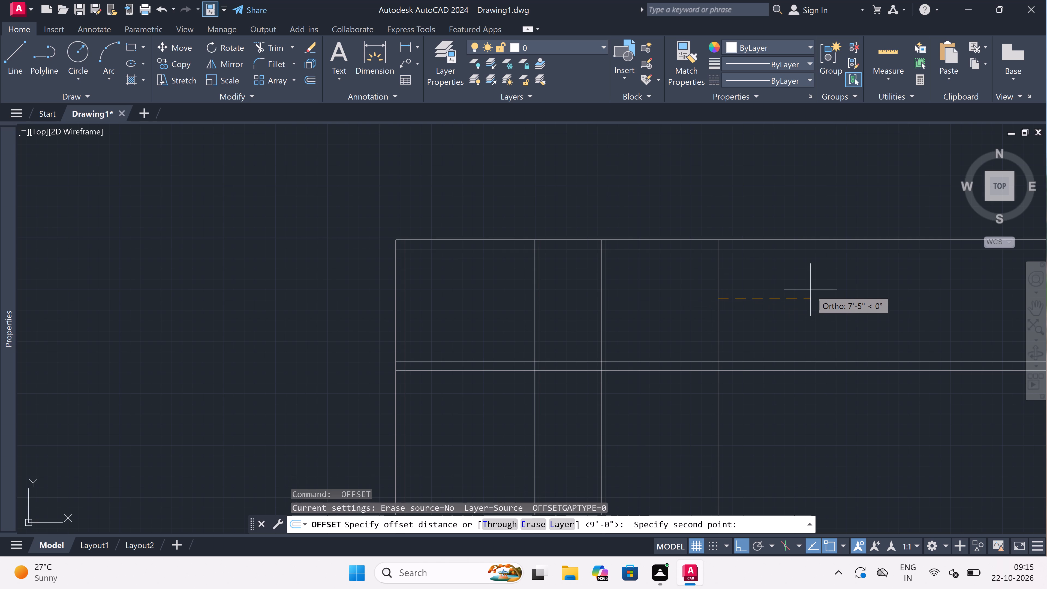
{"action": "type", "text": "4.5"}
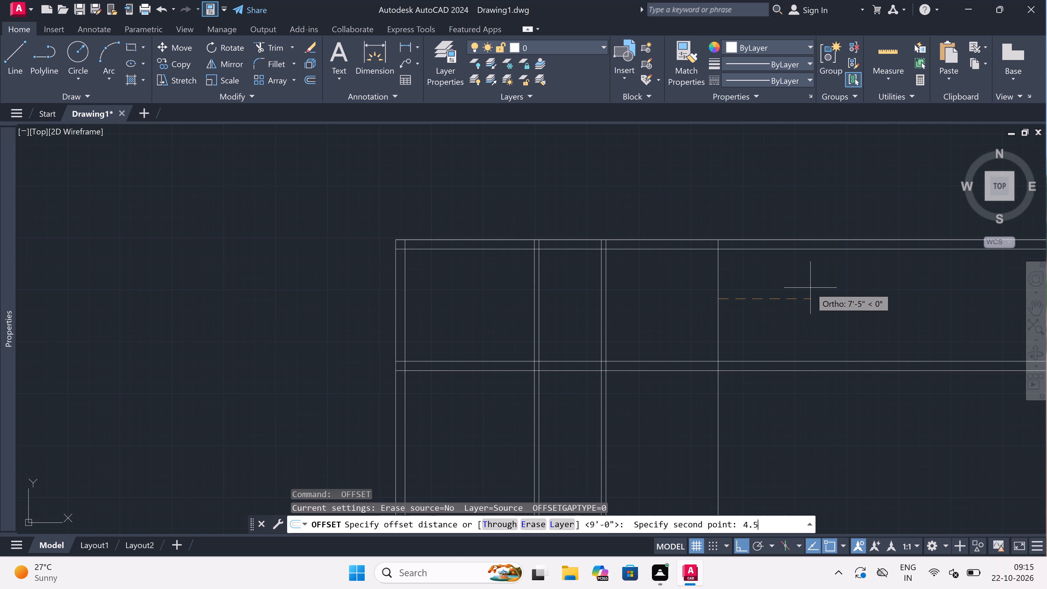
{"action": "type", "text": "\""}
{"action": "key", "text": "space"}
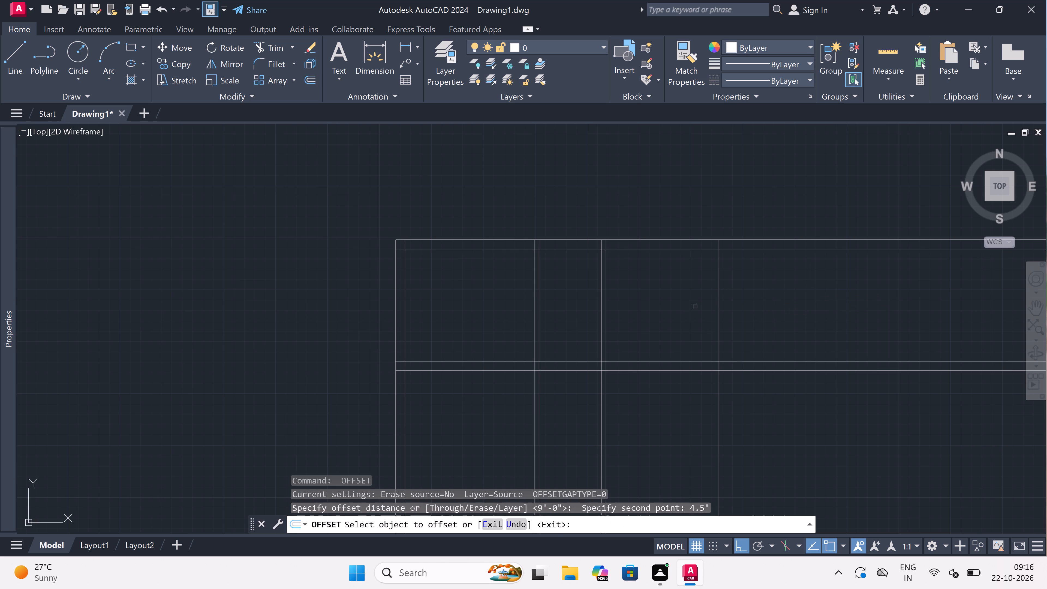
{"action": "double_click", "coordinate": [718, 291]}
{"action": "double_click", "coordinate": [857, 293]}
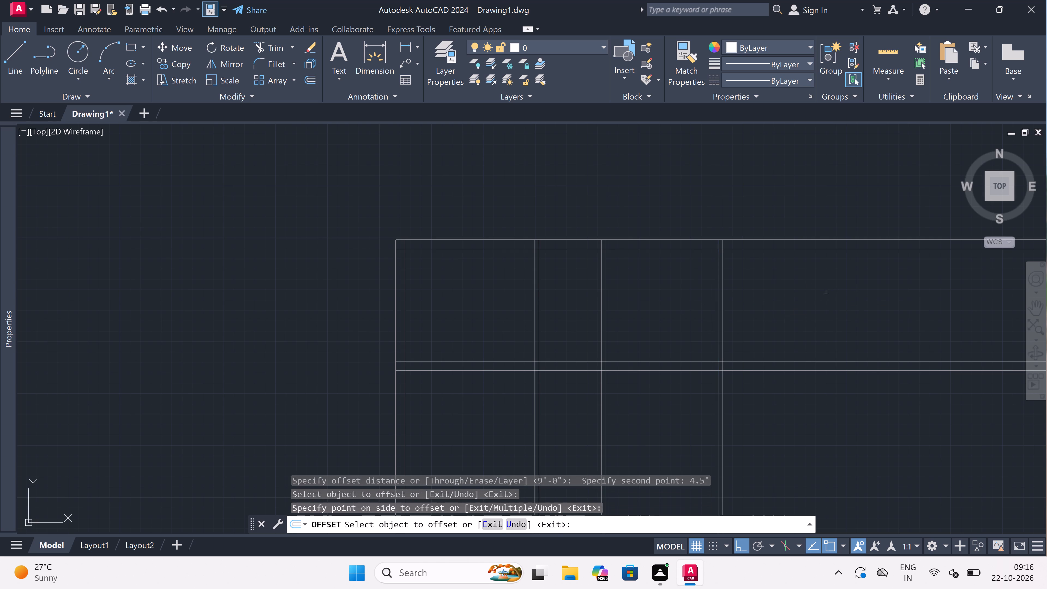
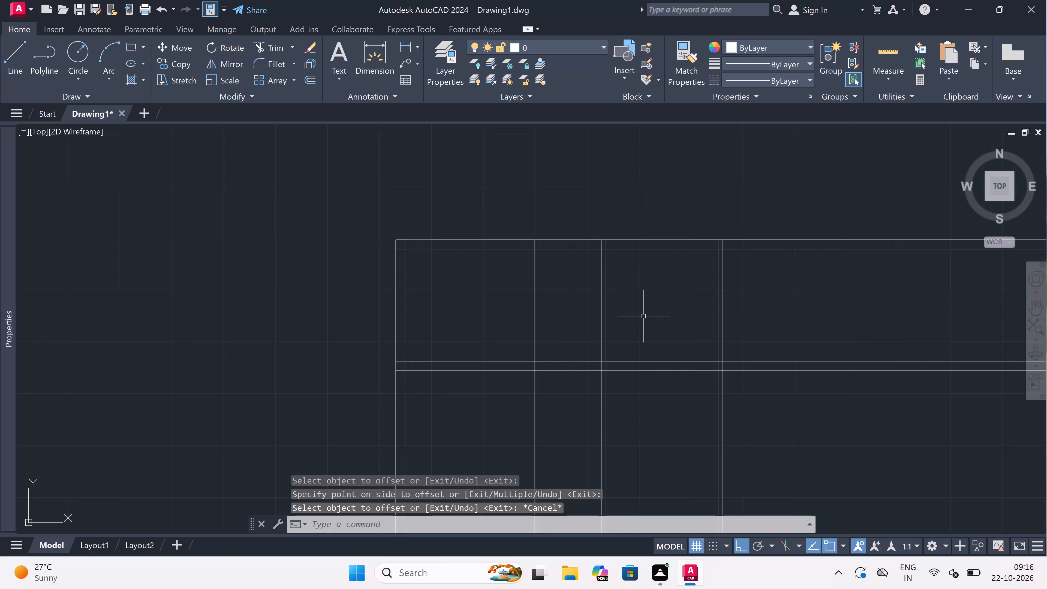
Offset the right line of the third 4.5" partition 9' to the right to mark the fourth room's width.
{"action": "key", "text": "space"}
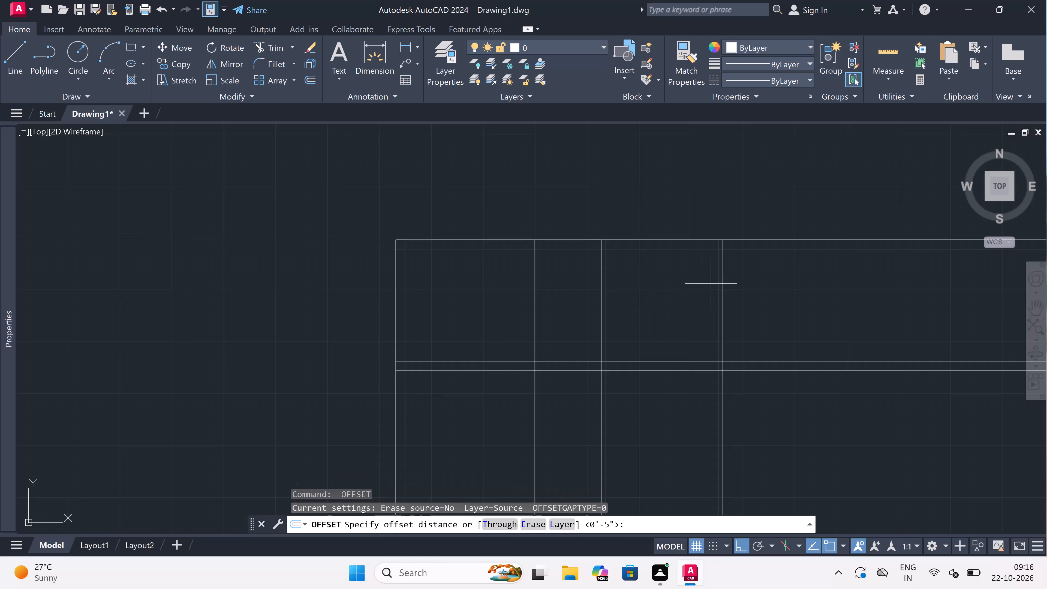
{"action": "left_click", "coordinate": [725, 283]}
{"action": "scroll", "coordinate": [785, 277], "scroll_direction": "down", "scroll_amount": 4}
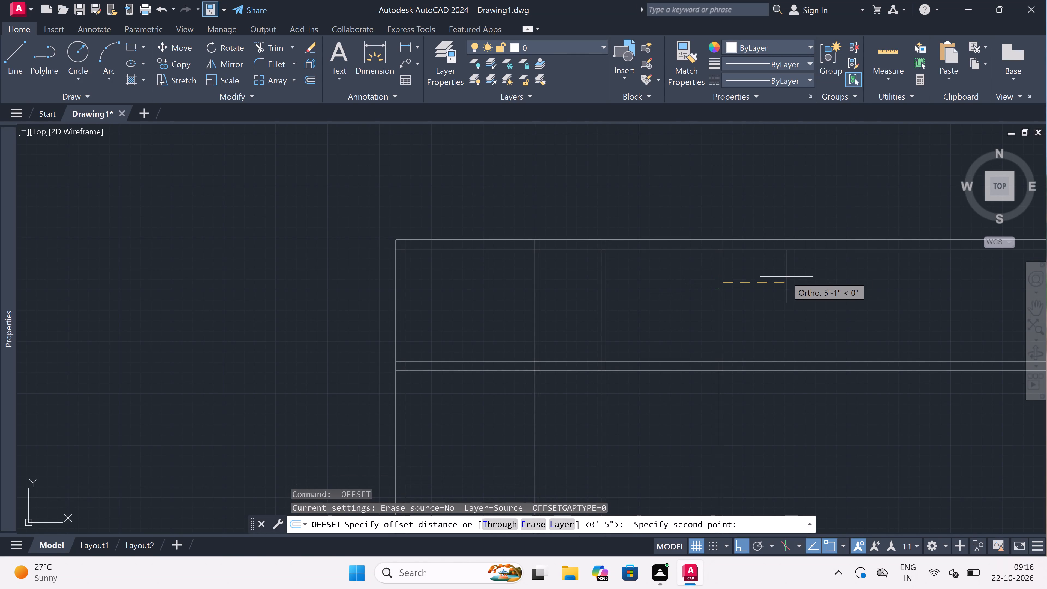
{"action": "scroll", "coordinate": [803, 272], "scroll_direction": "up", "scroll_amount": 3}
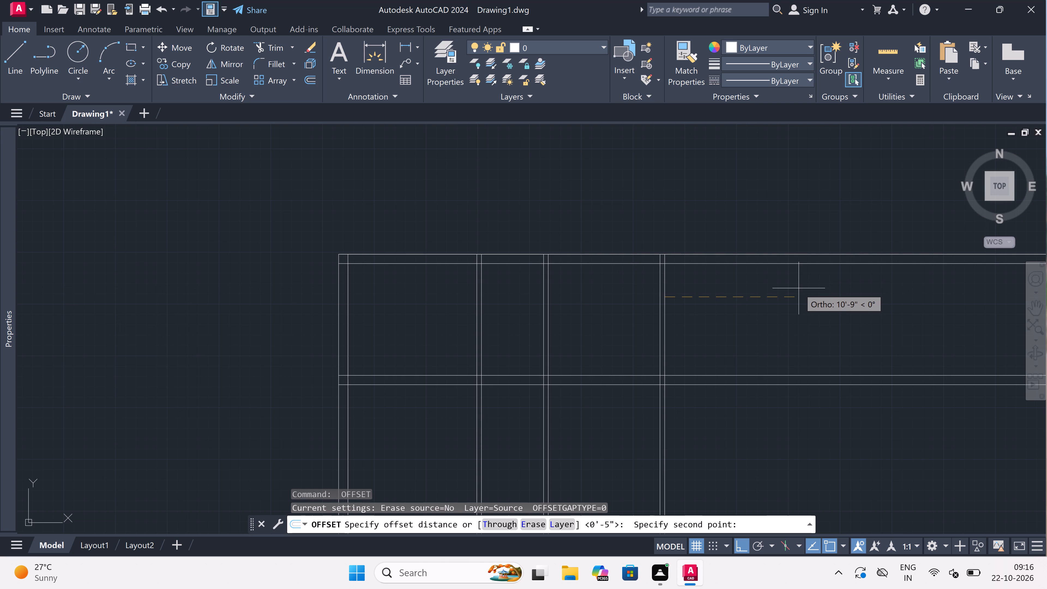
{"action": "type", "text": "9'"}
{"action": "key", "text": "space"}
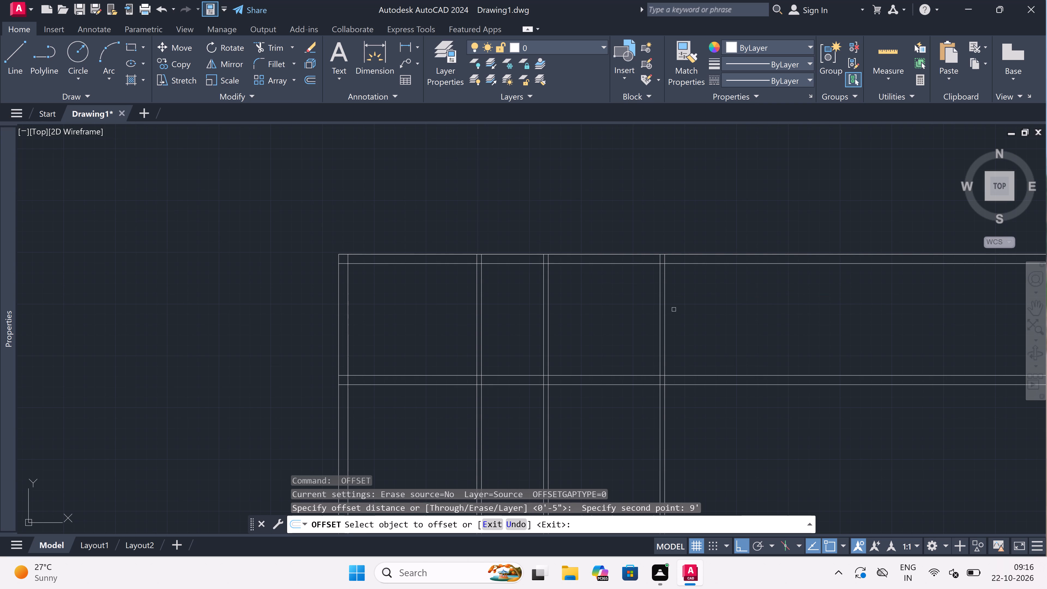
{"action": "left_click", "coordinate": [666, 315]}
{"action": "left_click", "coordinate": [725, 309]}
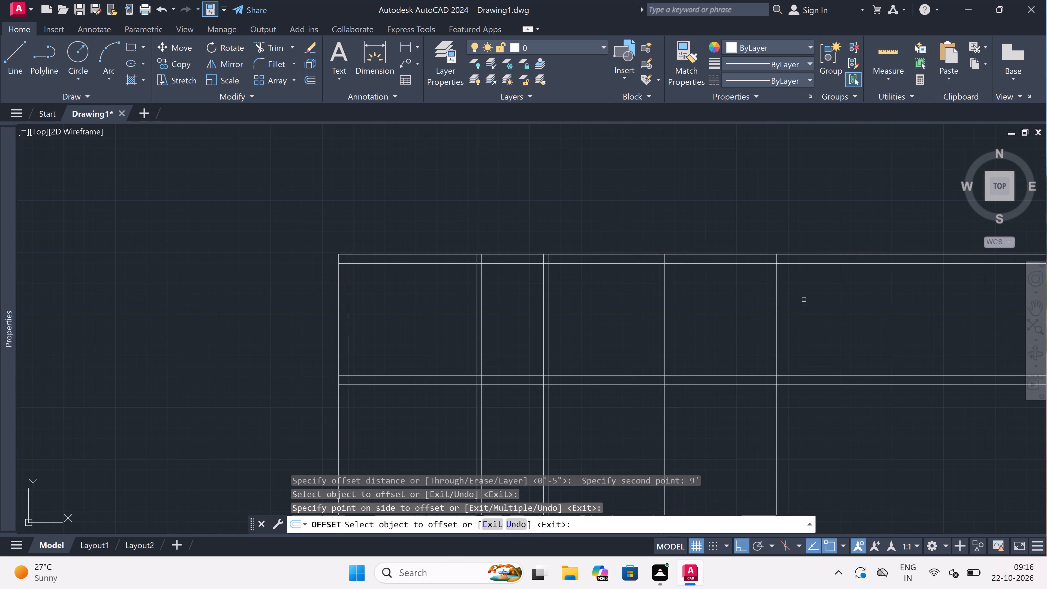
{"action": "key", "text": "Escape"}
Offset the fourth room's right vertical line 9" to the right to form the right outer wall.
{"action": "key", "text": "space"}
{"action": "left_click_drag", "start_coordinate": [775, 324], "coordinate": [778, 320]}
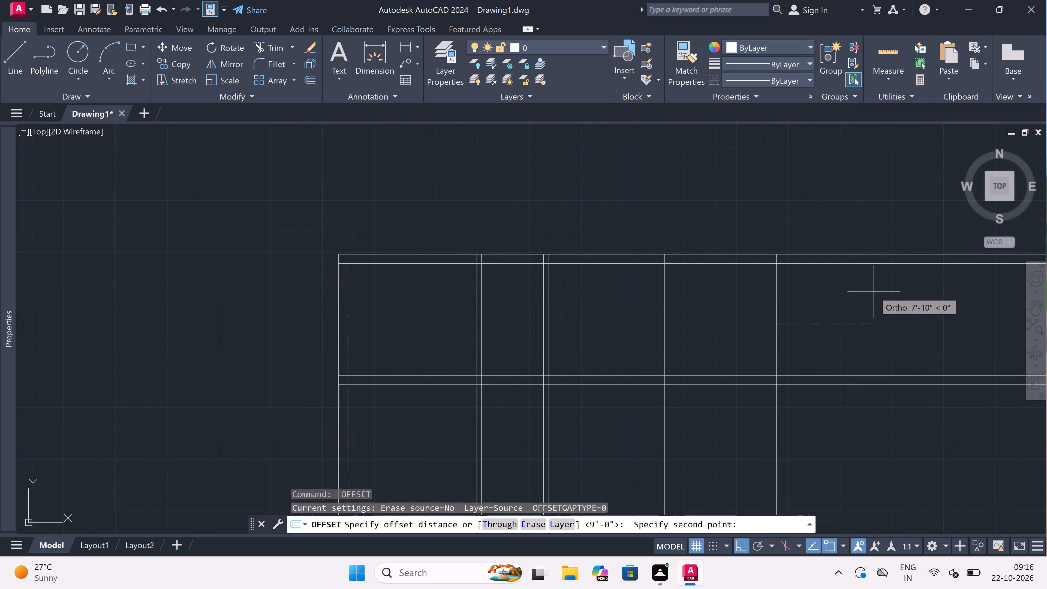
{"action": "key", "text": "0"}
{"action": "key", "text": "BackSpace"}
{"action": "key", "text": "9"}
{"action": "key", "text": "shift+quotedbl"}
{"action": "key", "text": "space"}
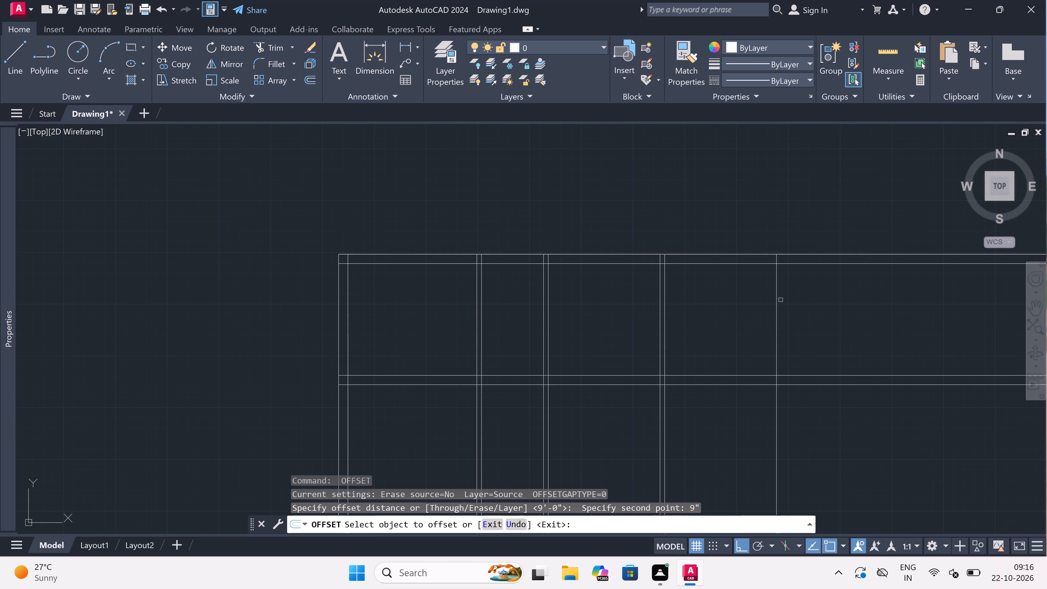
{"action": "left_click", "coordinate": [777, 300]}
{"action": "left_click", "coordinate": [809, 299]}
{"action": "key", "text": "Escape"}
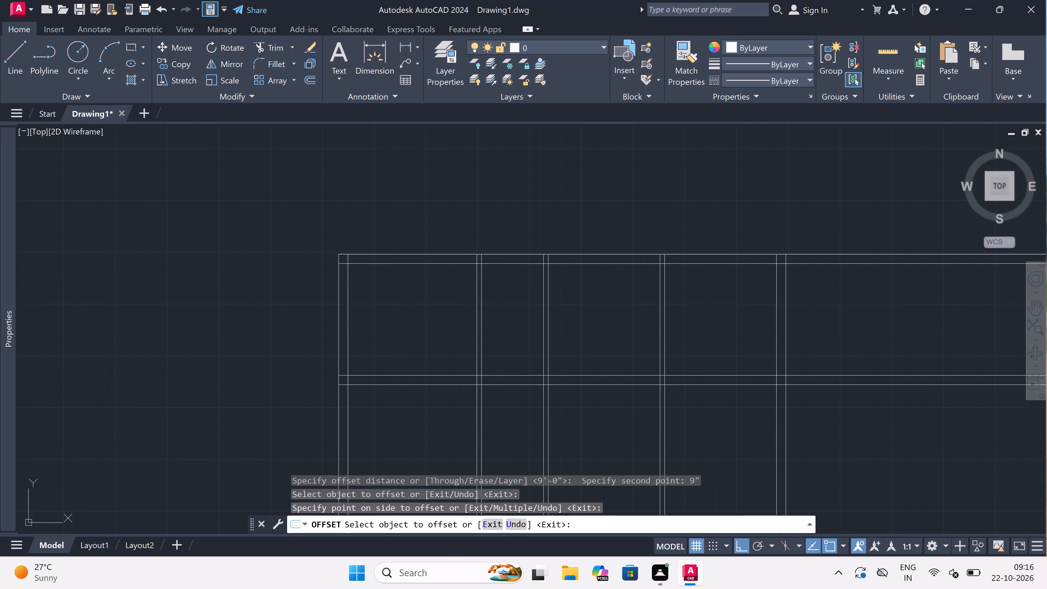
Trim the top and middle horizontal wall lines that extend beyond the right outer wall.
{"action": "type", "text": "tr"}
{"action": "key", "text": "space"}
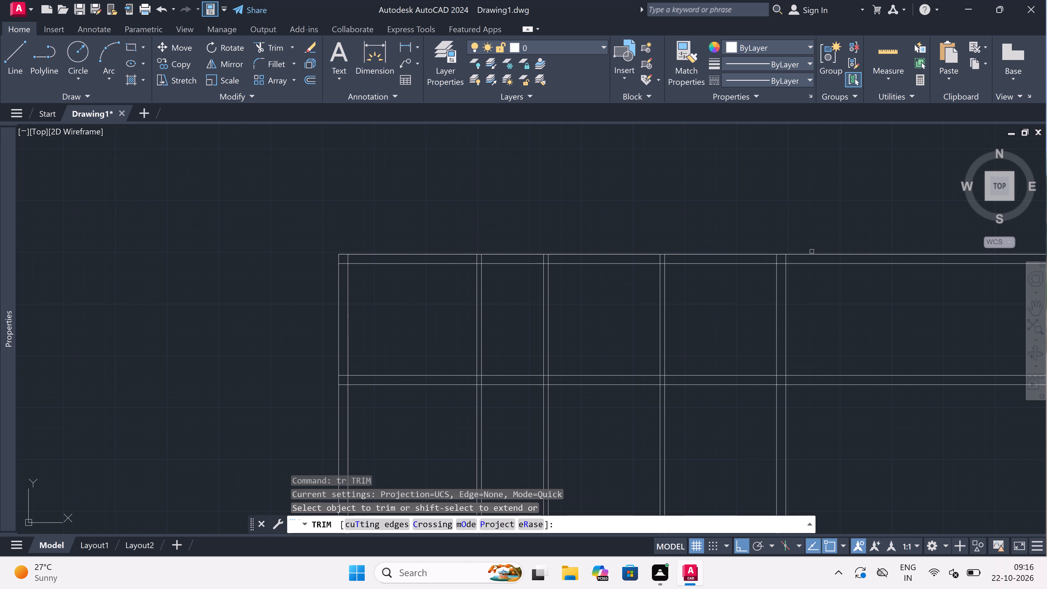
{"action": "left_click", "coordinate": [811, 251]}
{"action": "left_click", "coordinate": [831, 393]}
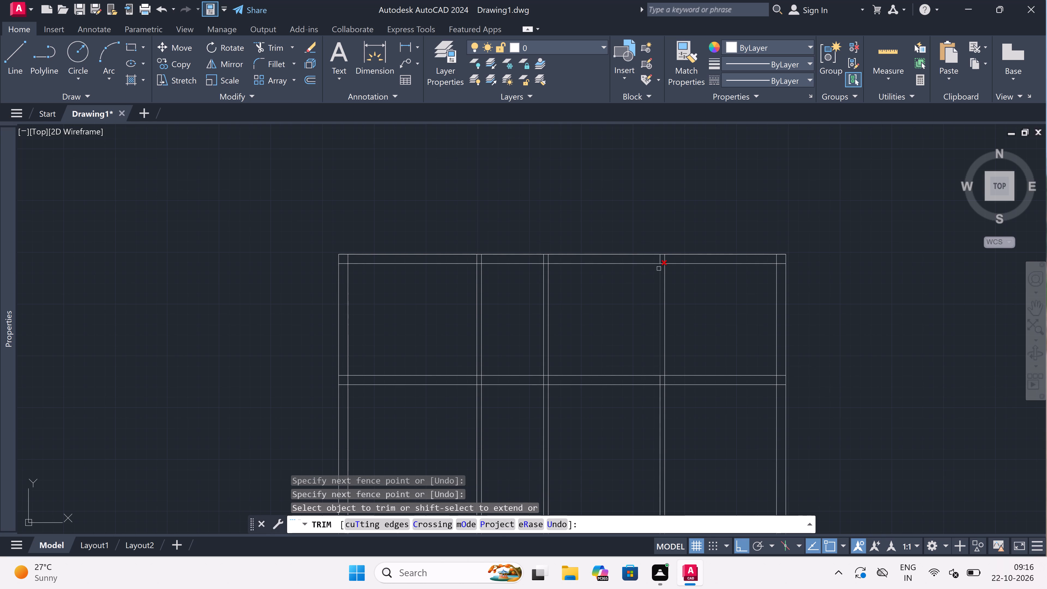
Trim the crossing lines where the third partition meets the top outer wall to open the junction.
{"action": "scroll", "coordinate": [658, 261], "scroll_direction": "up", "scroll_amount": 5}
{"action": "left_click", "coordinate": [653, 258]}
{"action": "left_click", "coordinate": [746, 242]}
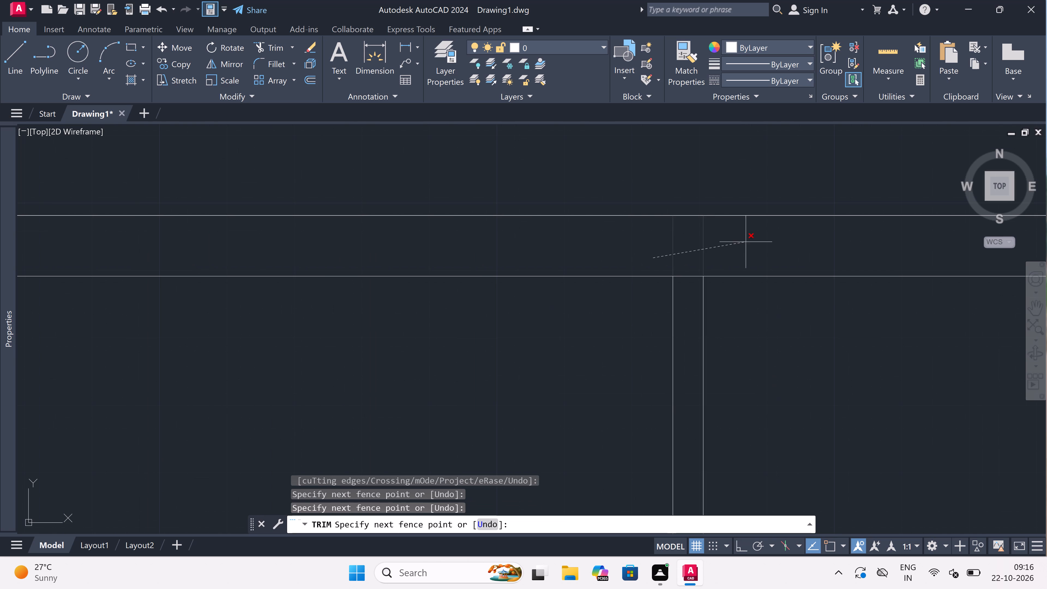
{"action": "left_click", "coordinate": [687, 267]}
{"action": "left_click", "coordinate": [690, 303]}
Trim the overlapping inner wall lines at the top-right corner of the outer walls.
{"action": "scroll", "coordinate": [691, 303], "scroll_direction": "down", "scroll_amount": 2}
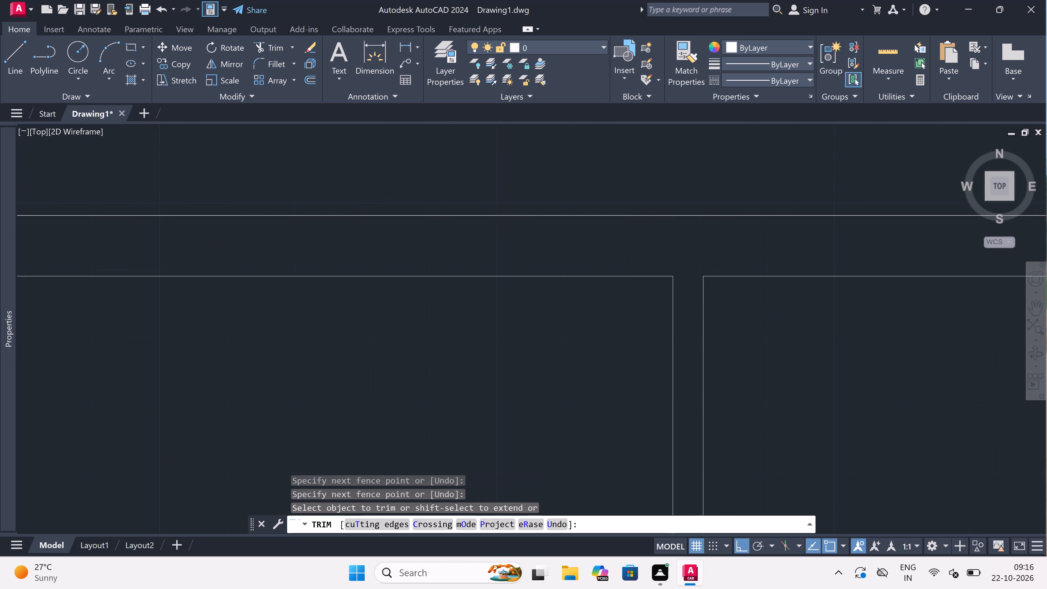
{"action": "scroll", "coordinate": [691, 303], "scroll_direction": "down", "scroll_amount": 4}
{"action": "scroll", "coordinate": [822, 293], "scroll_direction": "up", "scroll_amount": 4}
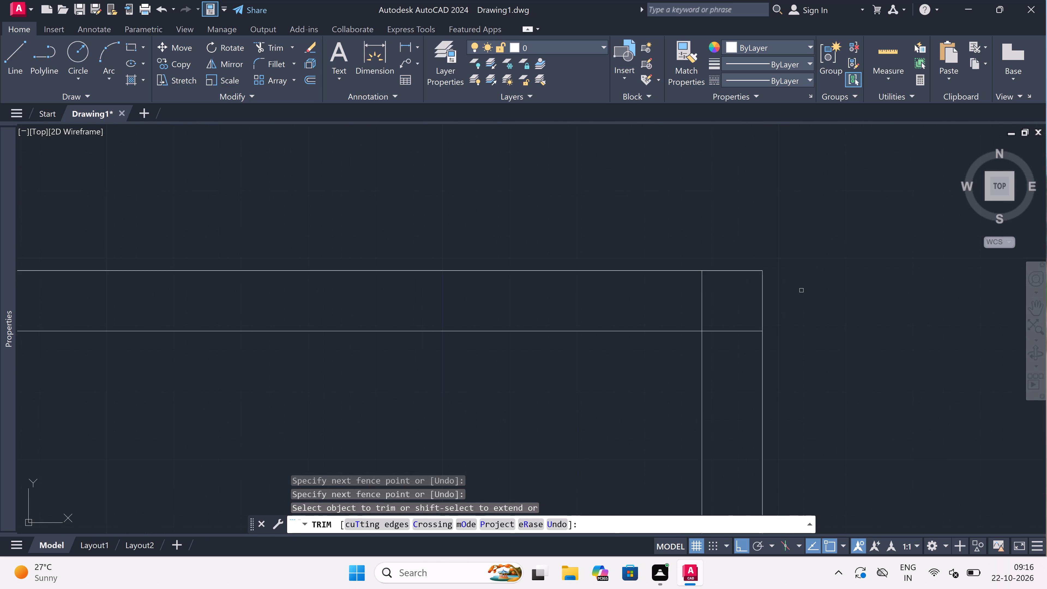
{"action": "left_click", "coordinate": [692, 298]}
{"action": "left_click", "coordinate": [740, 284]}
{"action": "left_click", "coordinate": [741, 286]}
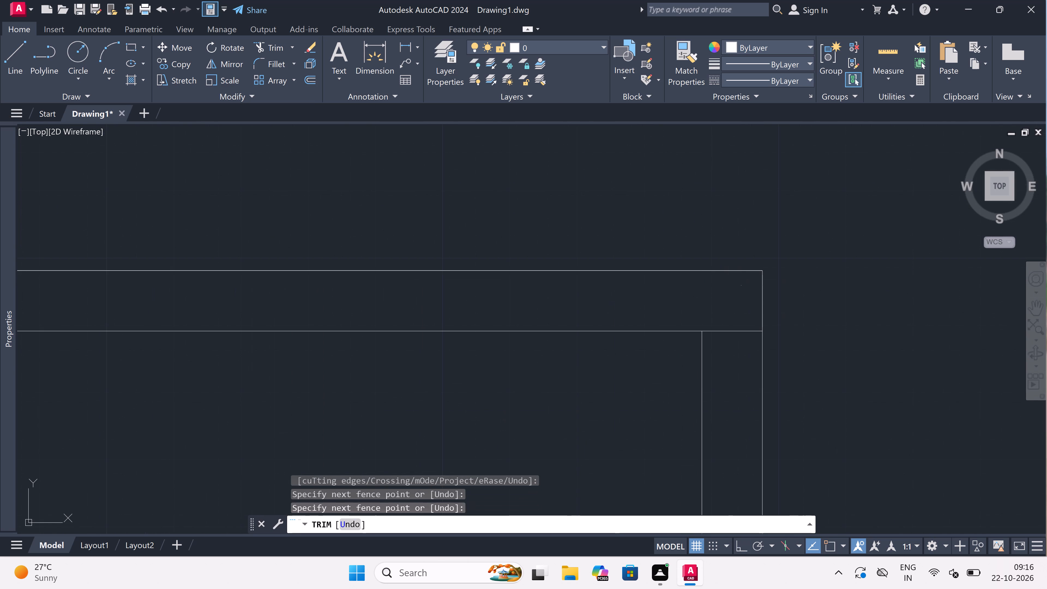
{"action": "left_click", "coordinate": [738, 411]}
Trim the middle horizontal wall's two lines where they cross the fourth room.
{"action": "scroll", "coordinate": [739, 319], "scroll_direction": "down", "scroll_amount": 7}
{"action": "scroll", "coordinate": [714, 359], "scroll_direction": "up", "scroll_amount": 2}
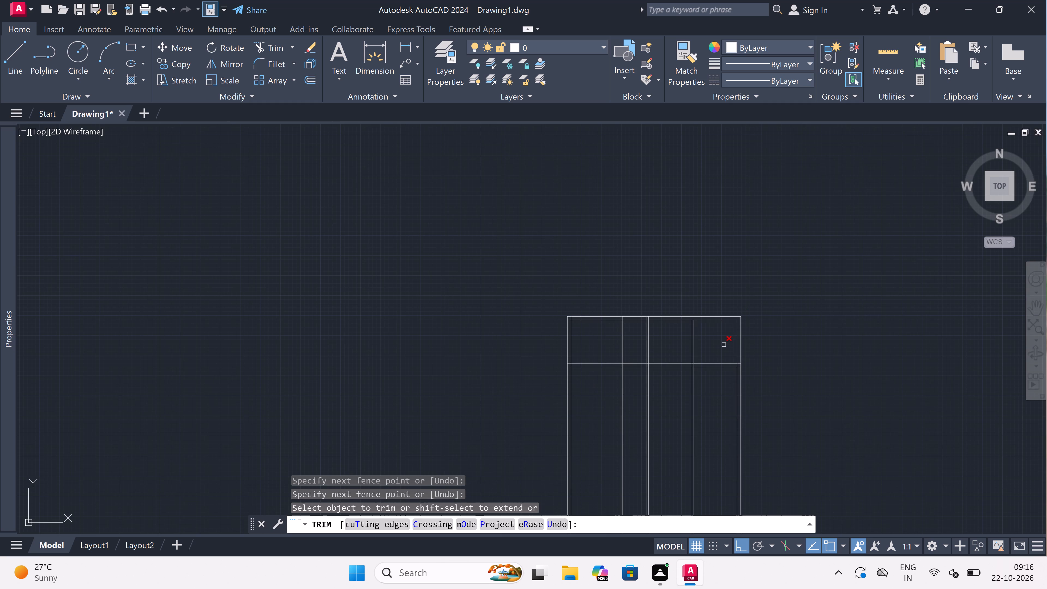
{"action": "scroll", "coordinate": [714, 359], "scroll_direction": "up", "scroll_amount": 2}
{"action": "left_click", "coordinate": [710, 351]}
{"action": "left_click", "coordinate": [693, 414]}
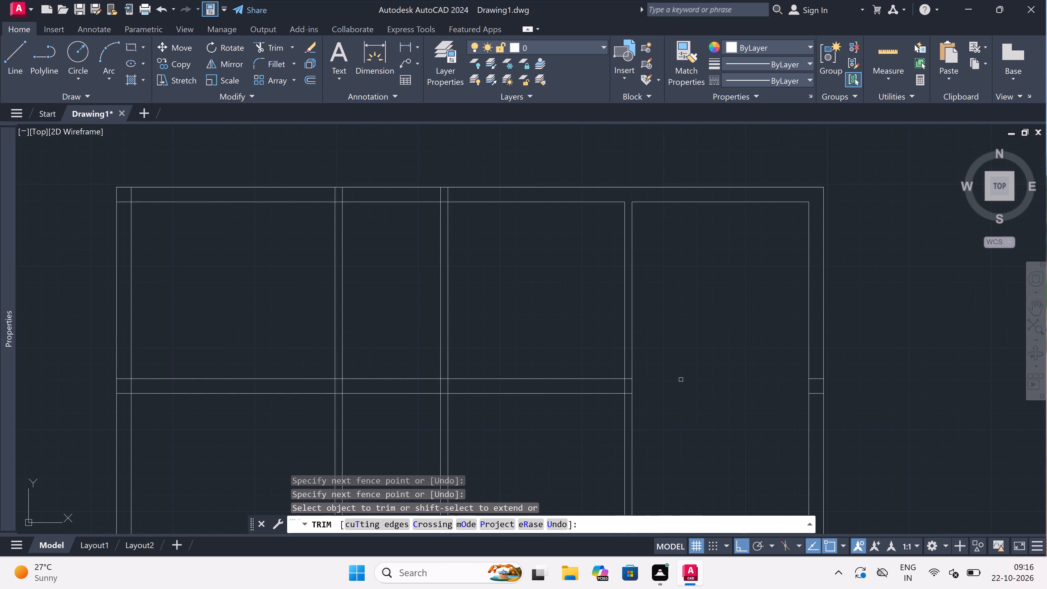
Trim the crossing lines where the middle horizontal wall meets the third partition to open the junction.
{"action": "scroll", "coordinate": [631, 383], "scroll_direction": "up", "scroll_amount": 3}
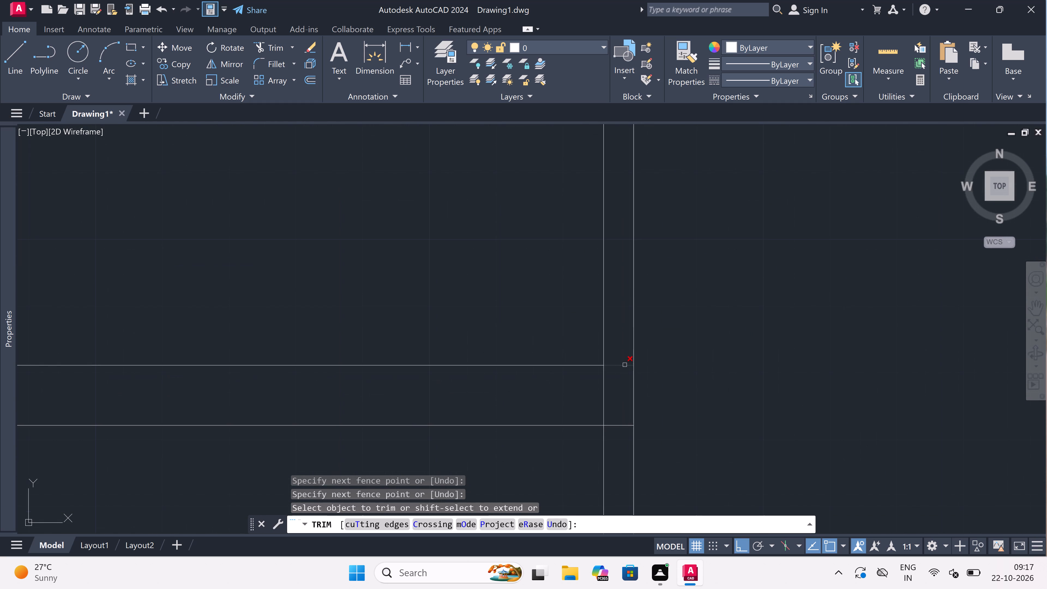
{"action": "left_click", "coordinate": [618, 357]}
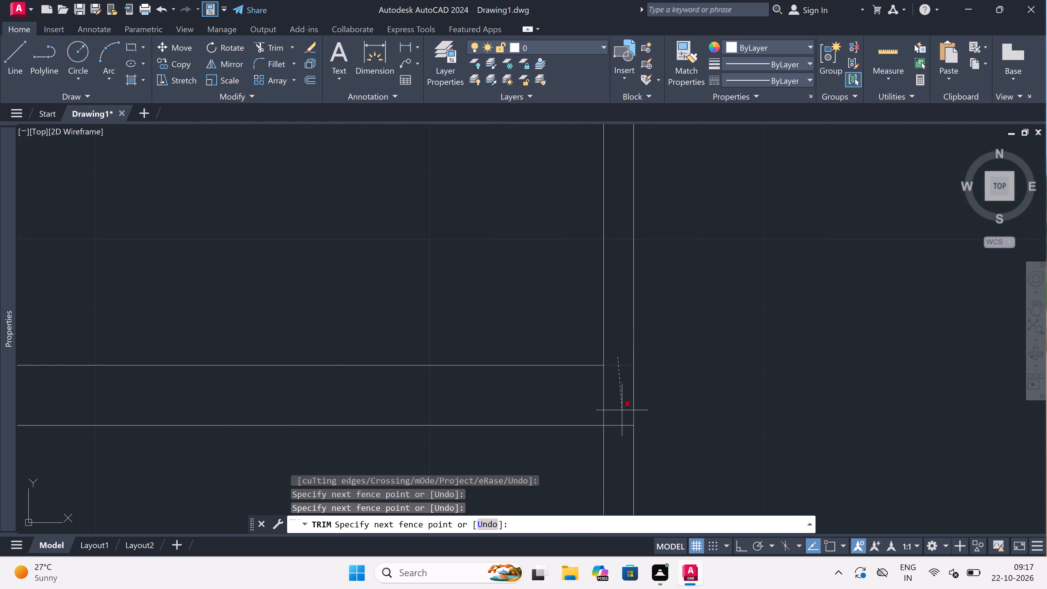
{"action": "left_click", "coordinate": [622, 453]}
{"action": "left_click", "coordinate": [604, 389]}
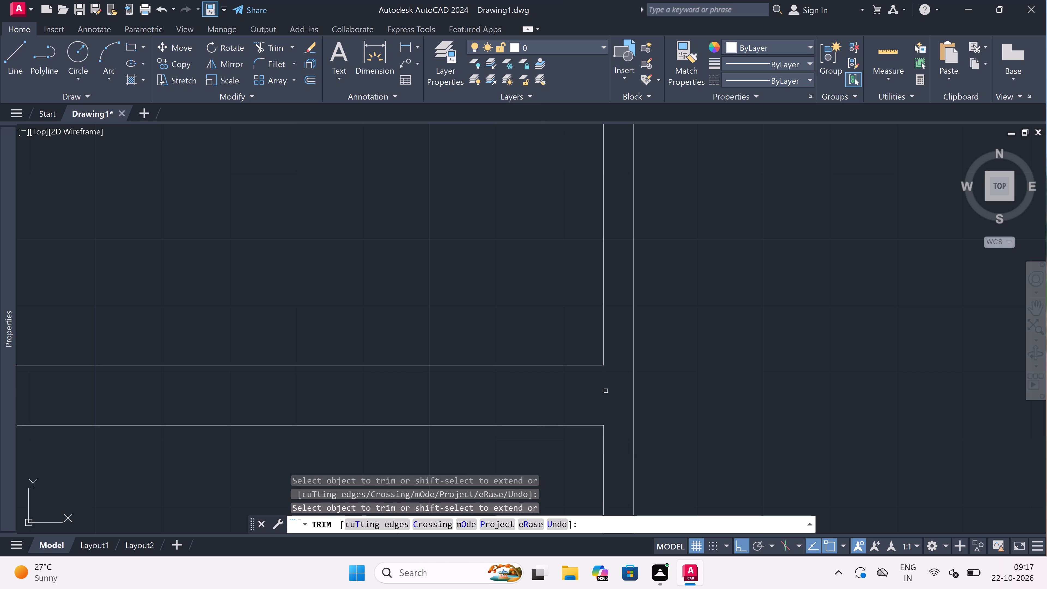
Trim the two leftover horizontal line stubs inside the right outer wall.
{"action": "scroll", "coordinate": [606, 391], "scroll_direction": "down", "scroll_amount": 3}
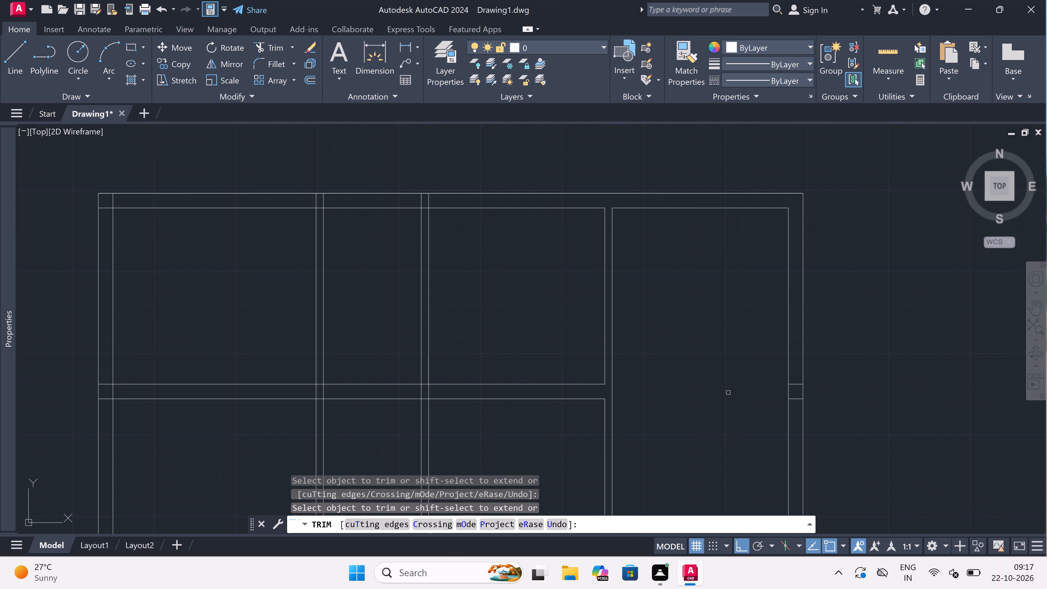
{"action": "scroll", "coordinate": [804, 402], "scroll_direction": "up", "scroll_amount": 3}
{"action": "left_click", "coordinate": [771, 409]}
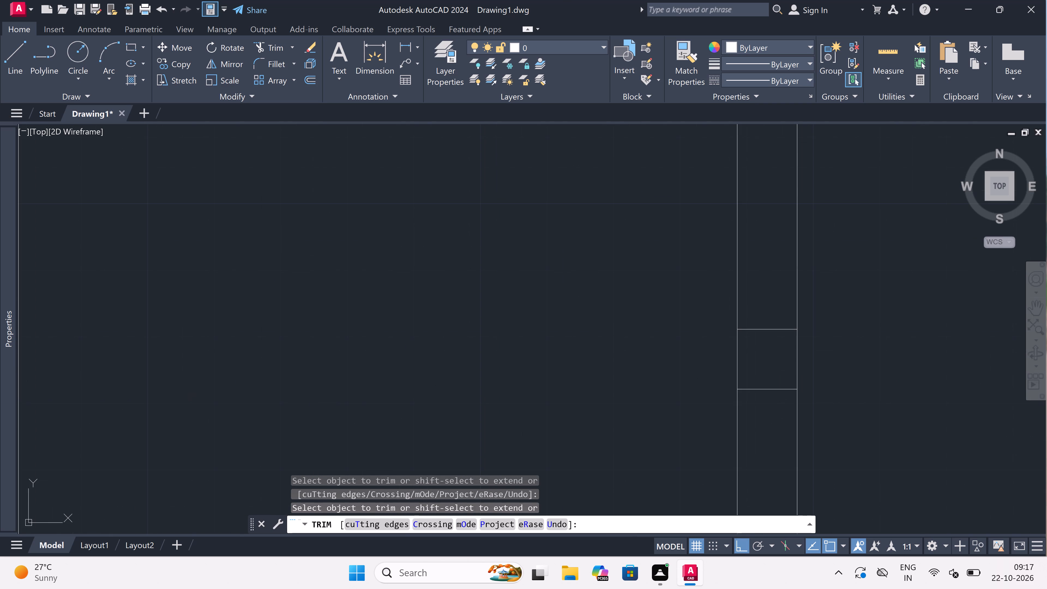
{"action": "left_click", "coordinate": [773, 266]}
{"action": "scroll", "coordinate": [771, 277], "scroll_direction": "down", "scroll_amount": 5}
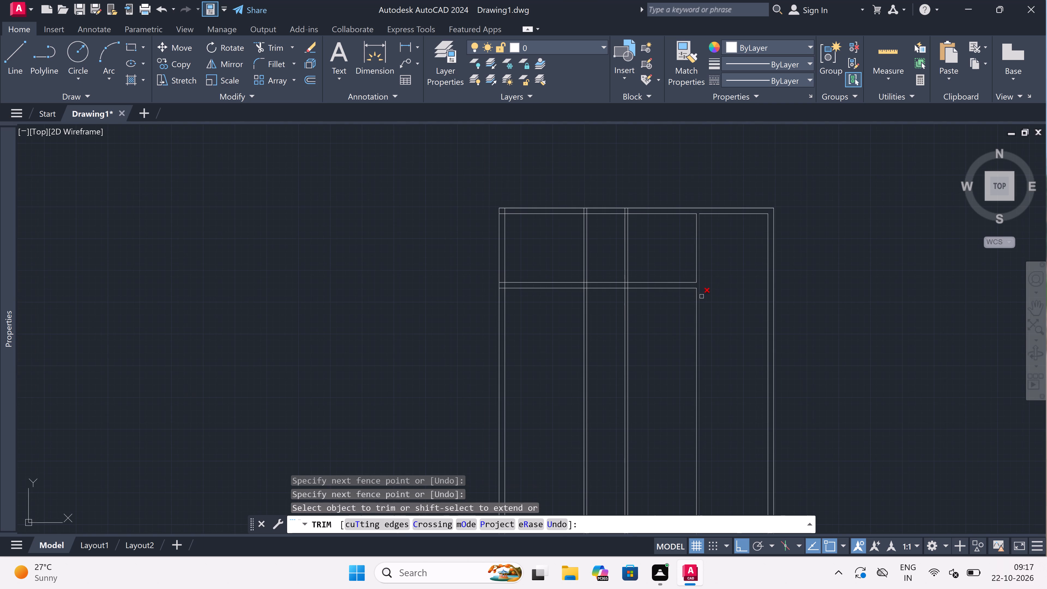
{"action": "scroll", "coordinate": [742, 250], "scroll_direction": "up", "scroll_amount": 2}
{"action": "key", "text": "Escape"}
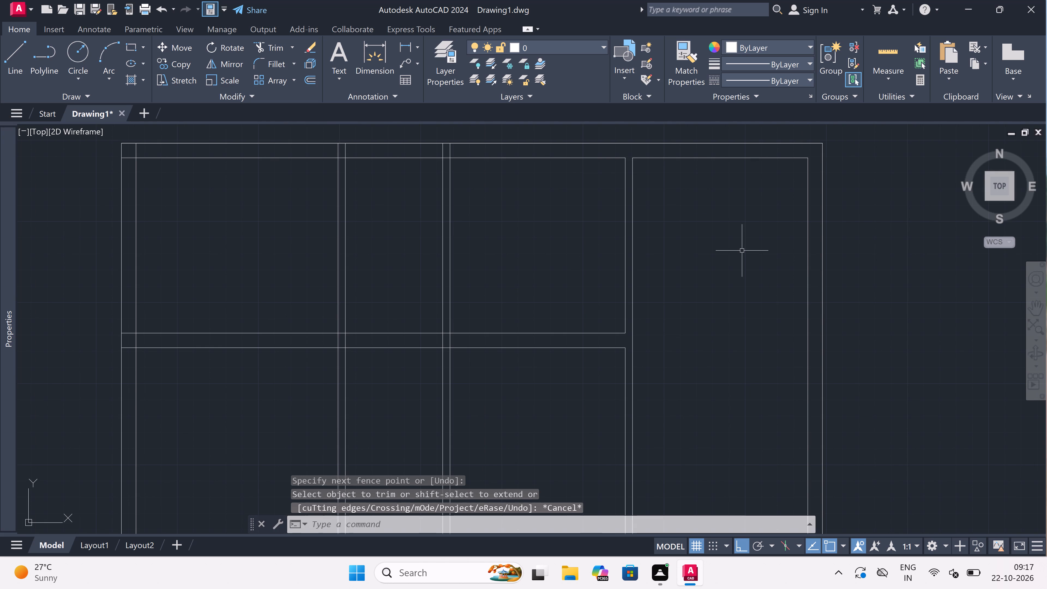
Offset the fourth room's top inner wall line 10'6" downward to mark the room's length.
{"action": "key", "text": "o"}
{"action": "key", "text": "space"}
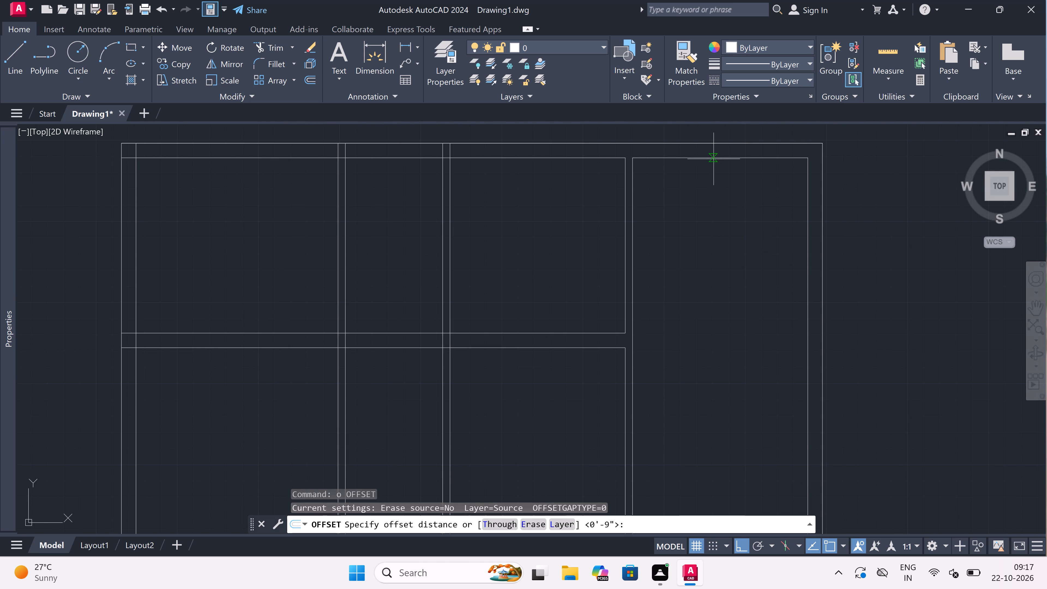
{"action": "left_click", "coordinate": [716, 159]}
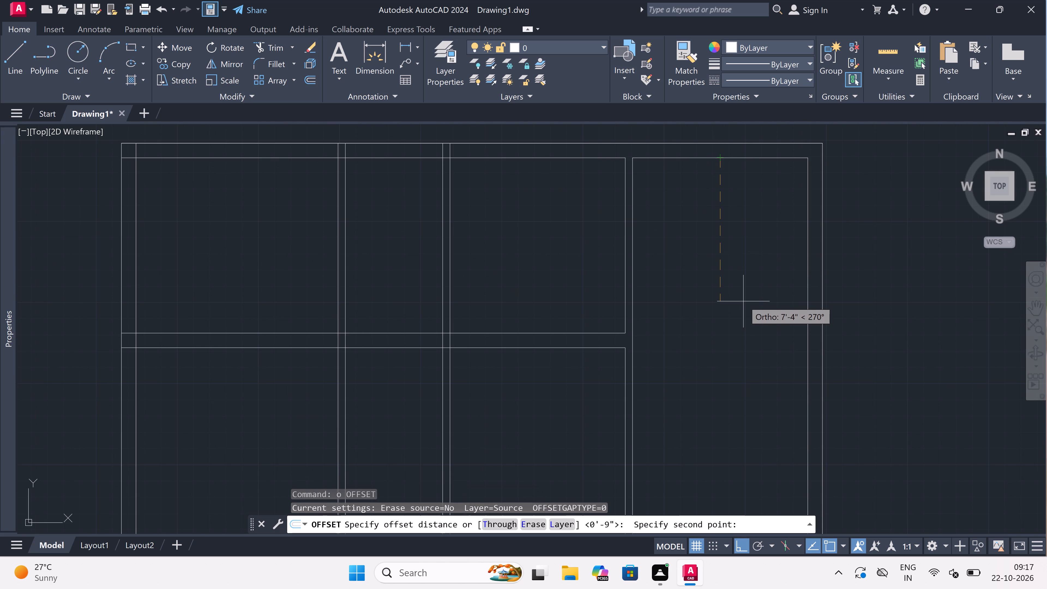
{"action": "key", "text": "1"}
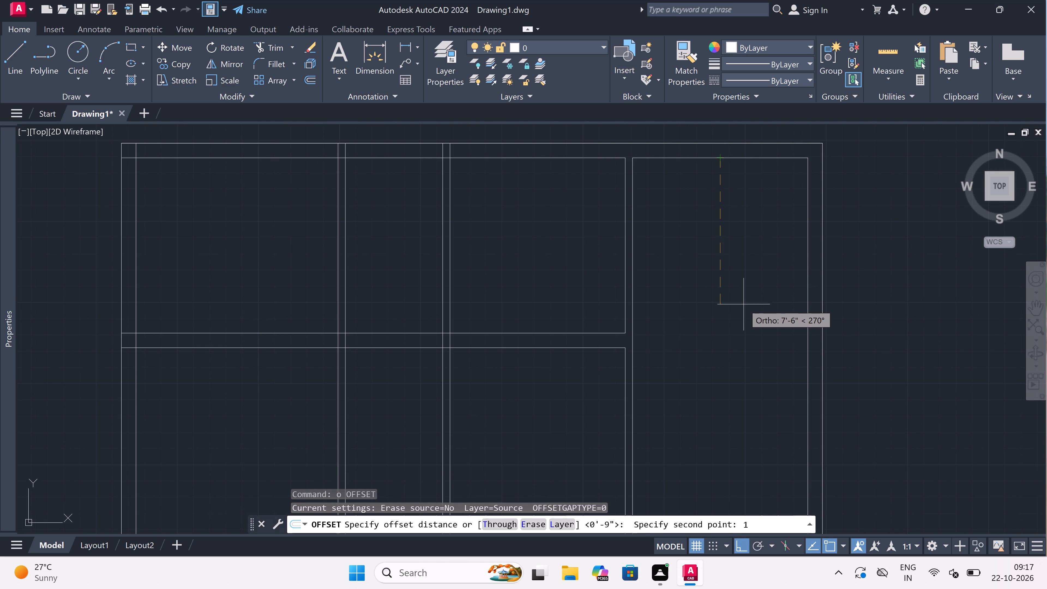
{"action": "key", "text": "0"}
{"action": "key", "text": "apostrophe"}
{"action": "type", "text": "6\""}
{"action": "key", "text": "space"}
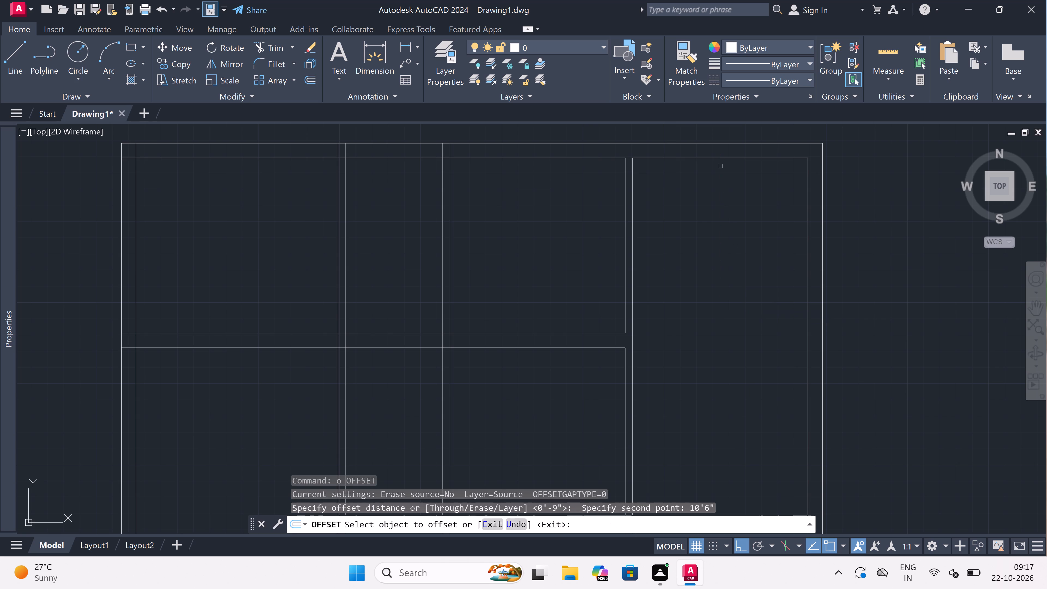
{"action": "left_click_drag", "start_coordinate": [715, 158], "coordinate": [715, 166]}
{"action": "left_click", "coordinate": [711, 339]}
{"action": "key", "text": "Escape"}
Offset the fourth room's lower wall line 4.5" downward to give that wall its thickness.
{"action": "key", "text": "space"}
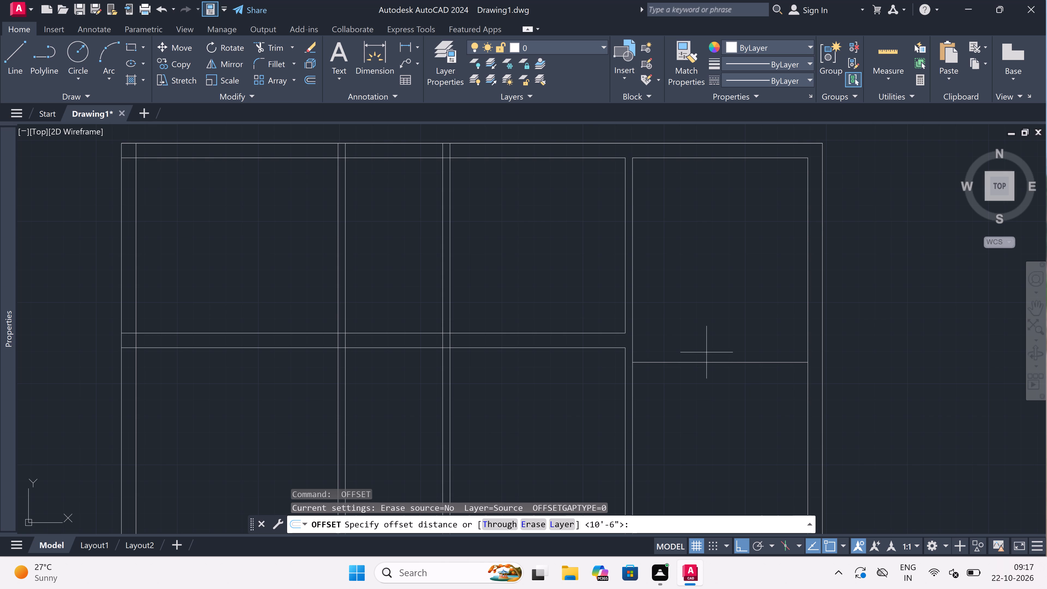
{"action": "left_click", "coordinate": [711, 363]}
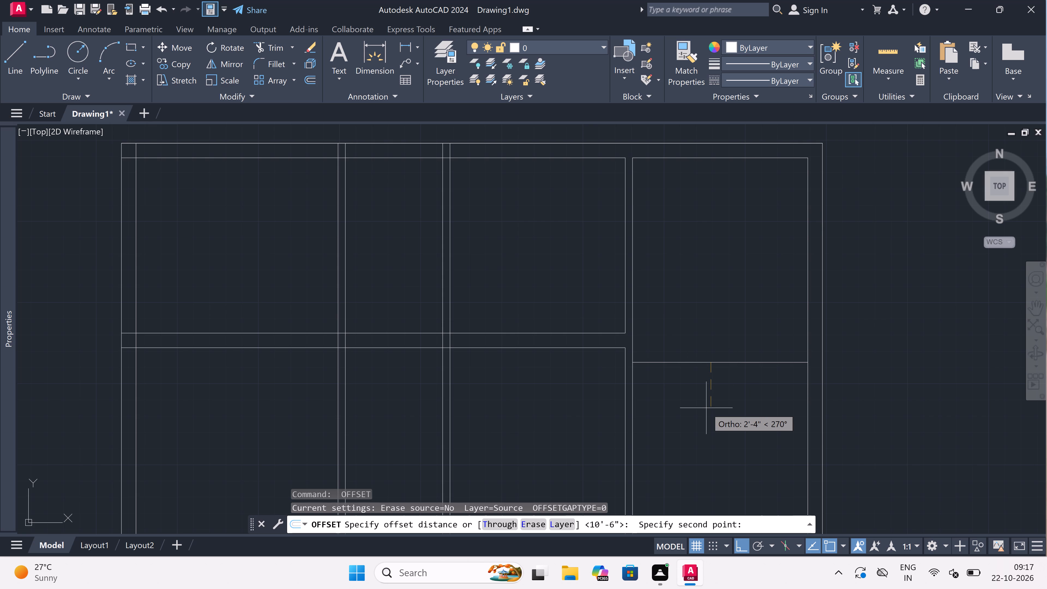
{"action": "type", "text": "4.5"}
{"action": "type", "text": "\""}
{"action": "key", "text": "space"}
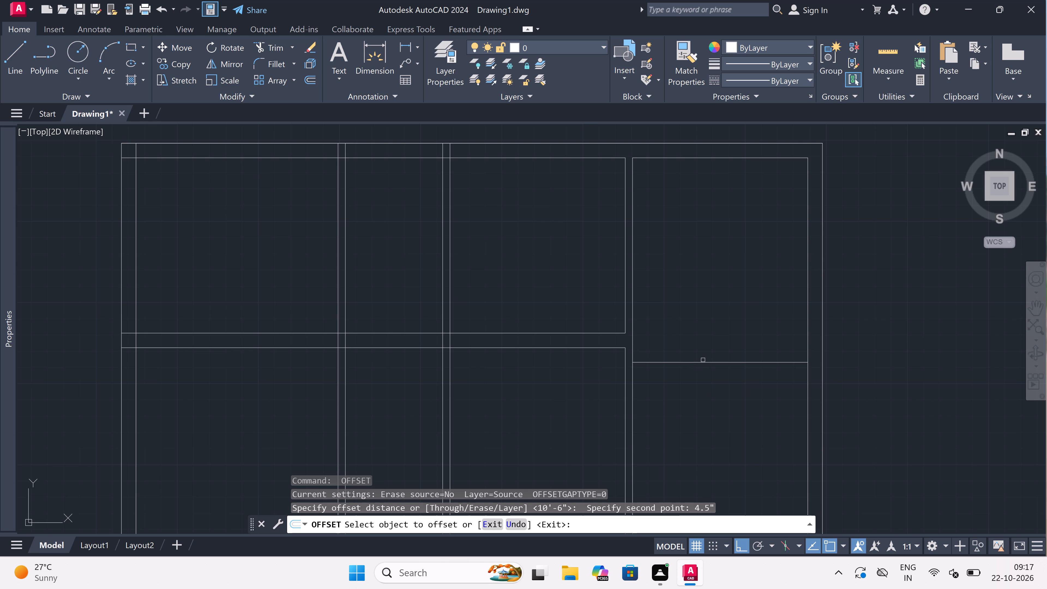
{"action": "left_click", "coordinate": [686, 369]}
{"action": "right_click", "coordinate": [686, 369]}
{"action": "left_click", "coordinate": [686, 369]}
{"action": "right_click", "coordinate": [686, 369]}
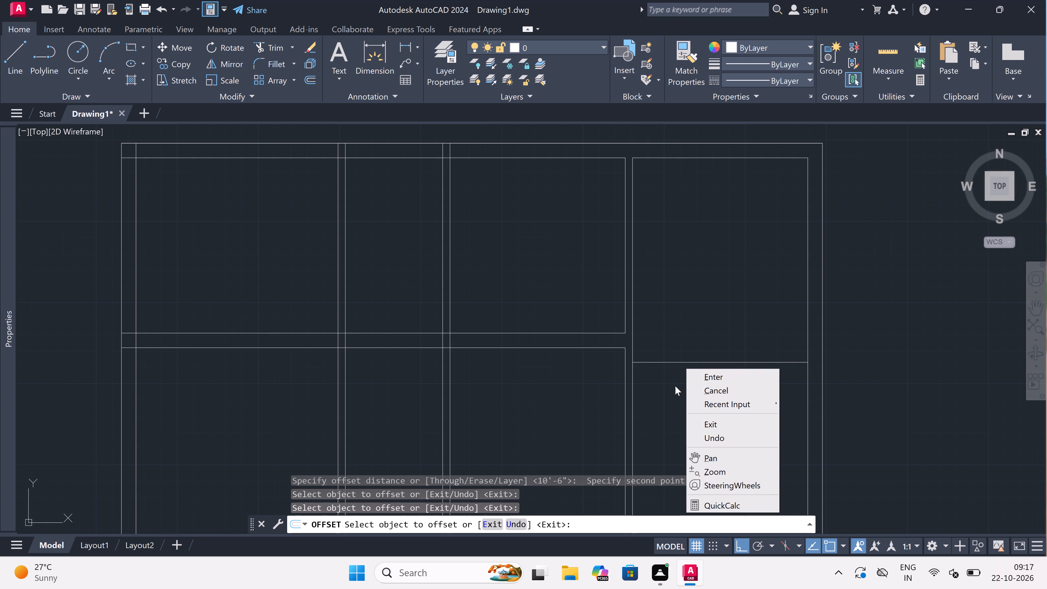
{"action": "left_click", "coordinate": [677, 380]}
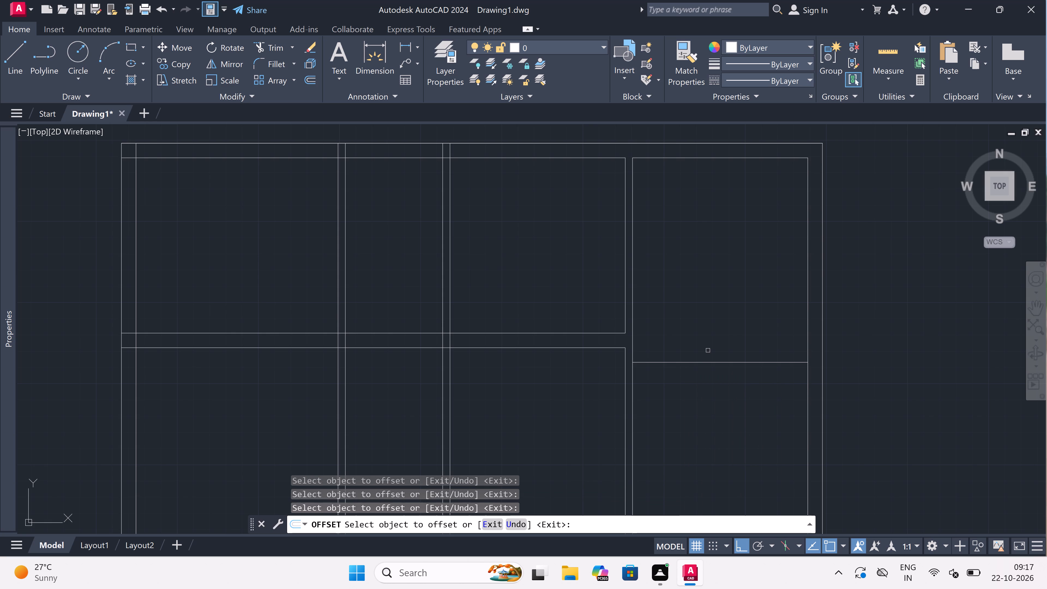
{"action": "double_click", "coordinate": [705, 362]}
{"action": "double_click", "coordinate": [696, 383]}
{"action": "key", "text": "Escape"}
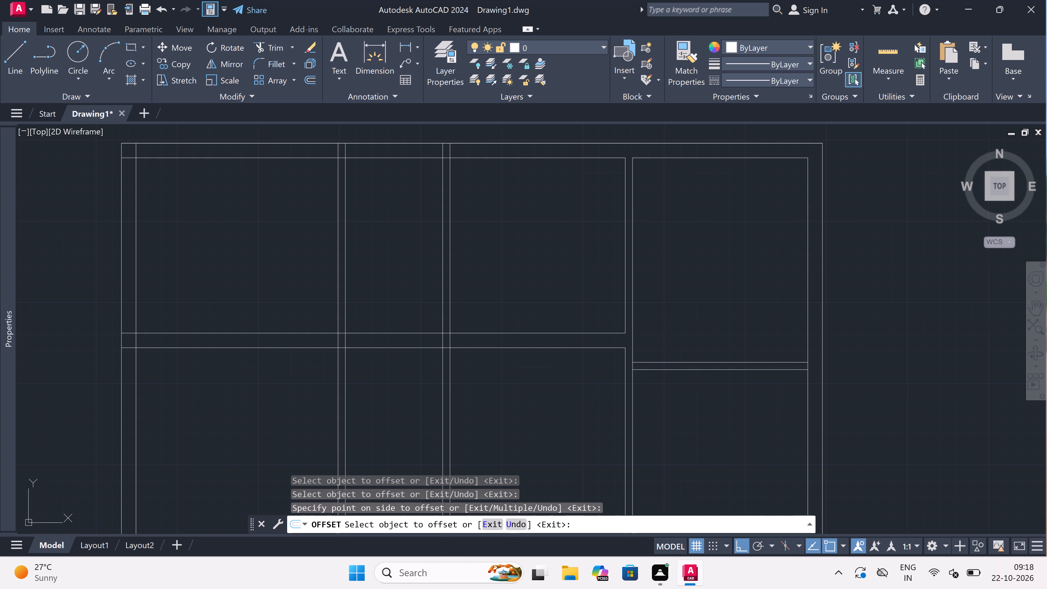
{"action": "key", "text": "Escape"}
Extend the third partition's left face line upward across the open junction with the middle horizontal wall.
{"action": "key", "text": "e"}
{"action": "key", "text": "x"}
{"action": "key", "text": "space"}
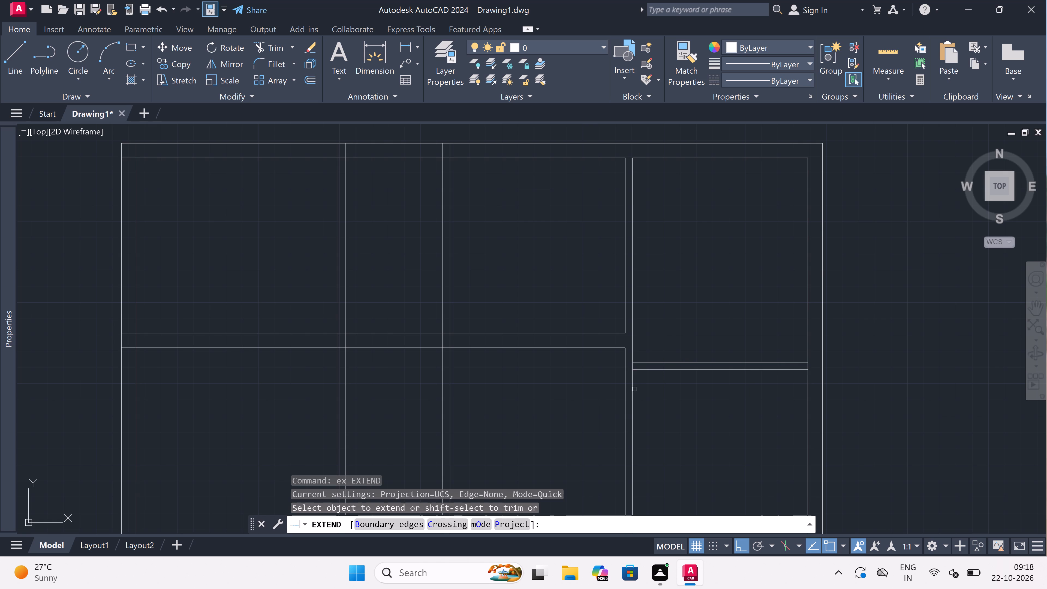
{"action": "left_click", "coordinate": [625, 380]}
{"action": "scroll", "coordinate": [625, 379], "scroll_direction": "down", "scroll_amount": 2}
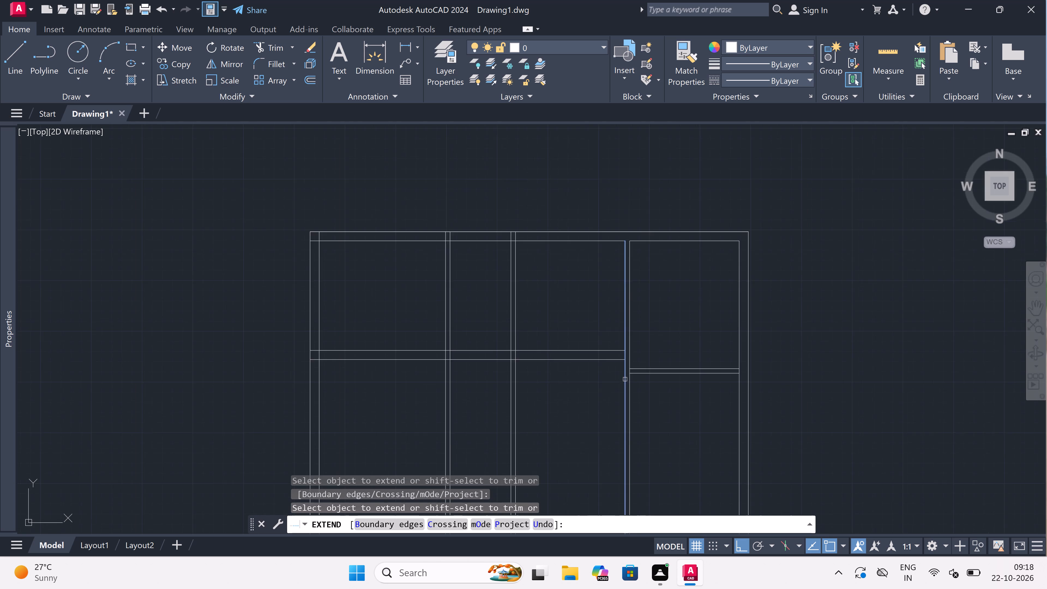
{"action": "scroll", "coordinate": [598, 364], "scroll_direction": "up", "scroll_amount": 1}
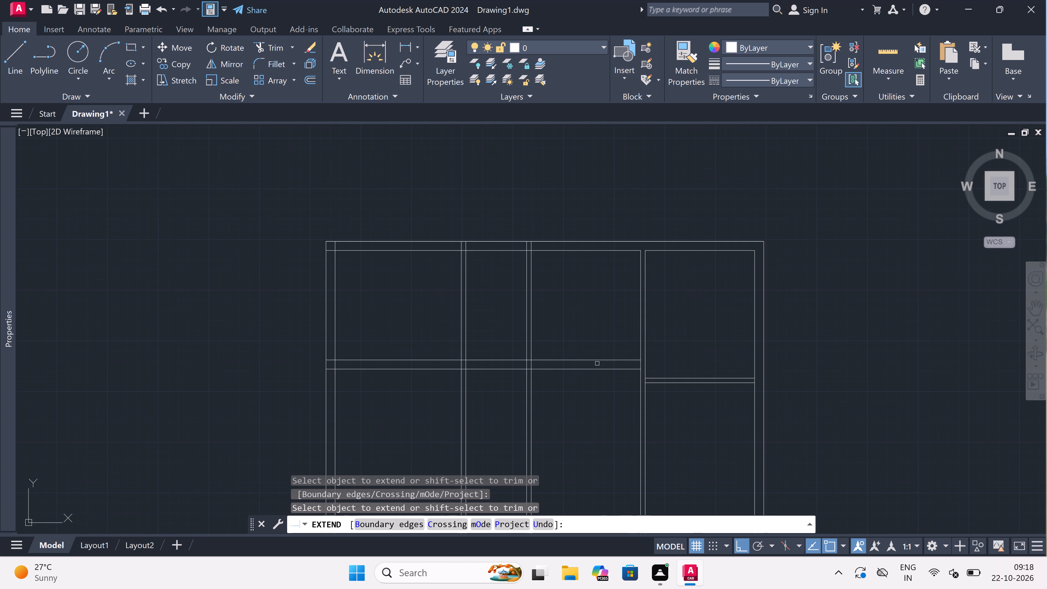
{"action": "scroll", "coordinate": [597, 363], "scroll_direction": "up", "scroll_amount": 1}
{"action": "key", "text": "Escape"}
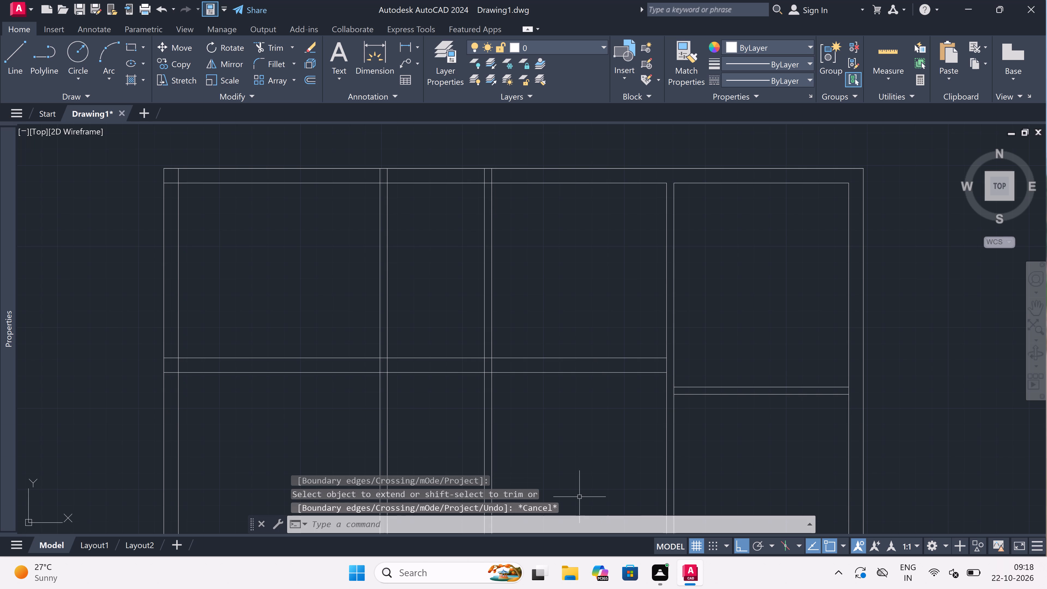
Trim the middle horizontal wall's two lines where they cross the third room, between the second and third partitions.
{"action": "key", "text": "t"}
{"action": "key", "text": "r"}
{"action": "key", "text": "space"}
{"action": "left_click", "coordinate": [592, 401]}
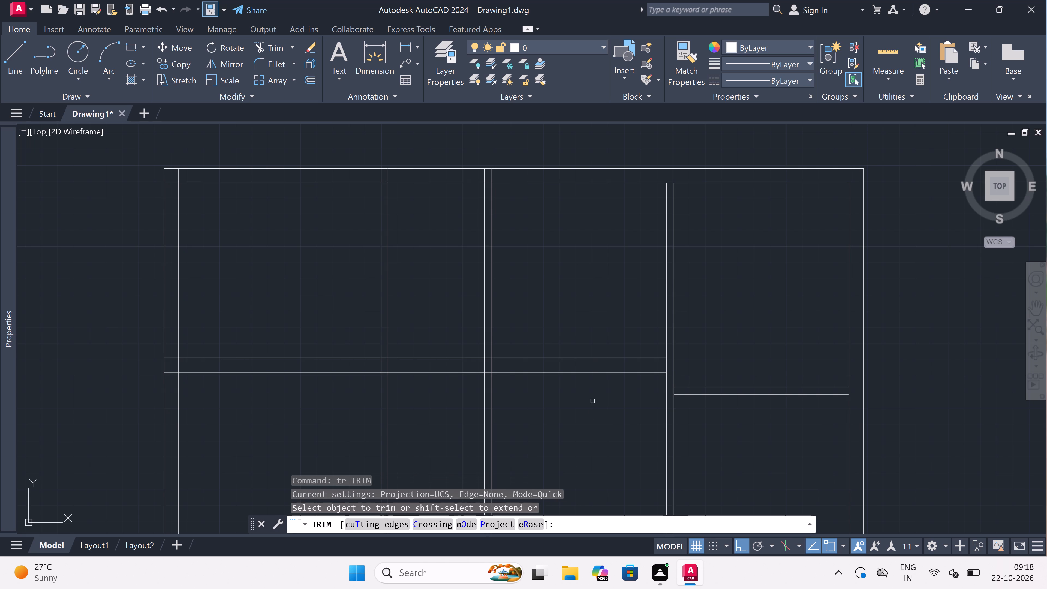
{"action": "left_click", "coordinate": [580, 342]}
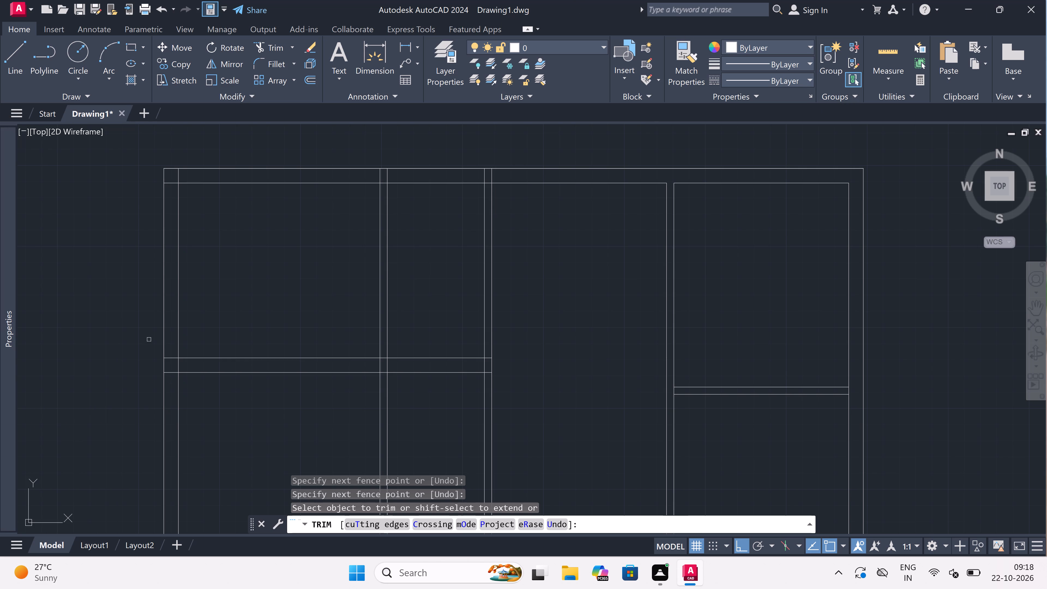
Trim the line stubs and the inner face line where the middle horizontal wall meets the left outer wall.
{"action": "scroll", "coordinate": [161, 365], "scroll_direction": "up", "scroll_amount": 3}
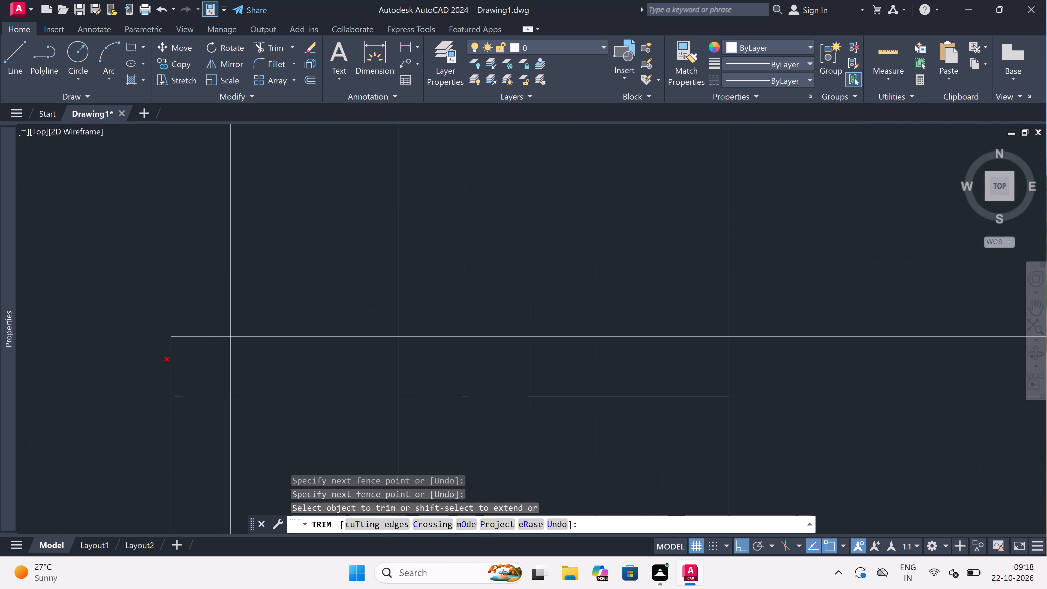
{"action": "double_click", "coordinate": [216, 312]}
{"action": "left_click", "coordinate": [205, 403]}
{"action": "left_click", "coordinate": [221, 345]}
{"action": "left_click", "coordinate": [253, 353]}
Trim the overlapping inner wall lines at the top-left corner of the outer wall.
{"action": "scroll", "coordinate": [252, 354], "scroll_direction": "down", "scroll_amount": 5}
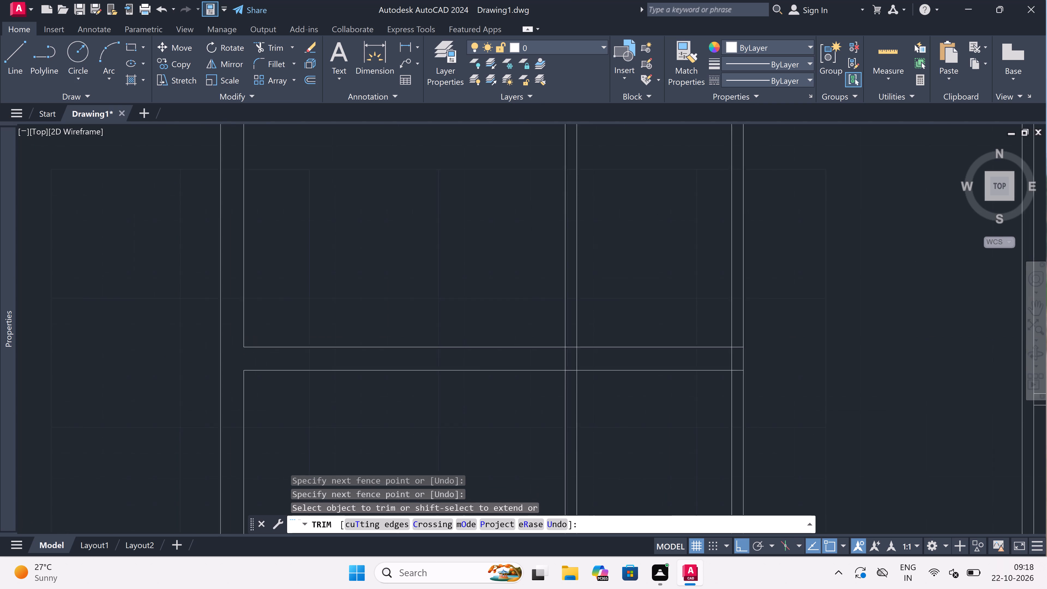
{"action": "scroll", "coordinate": [248, 286], "scroll_direction": "up", "scroll_amount": 3}
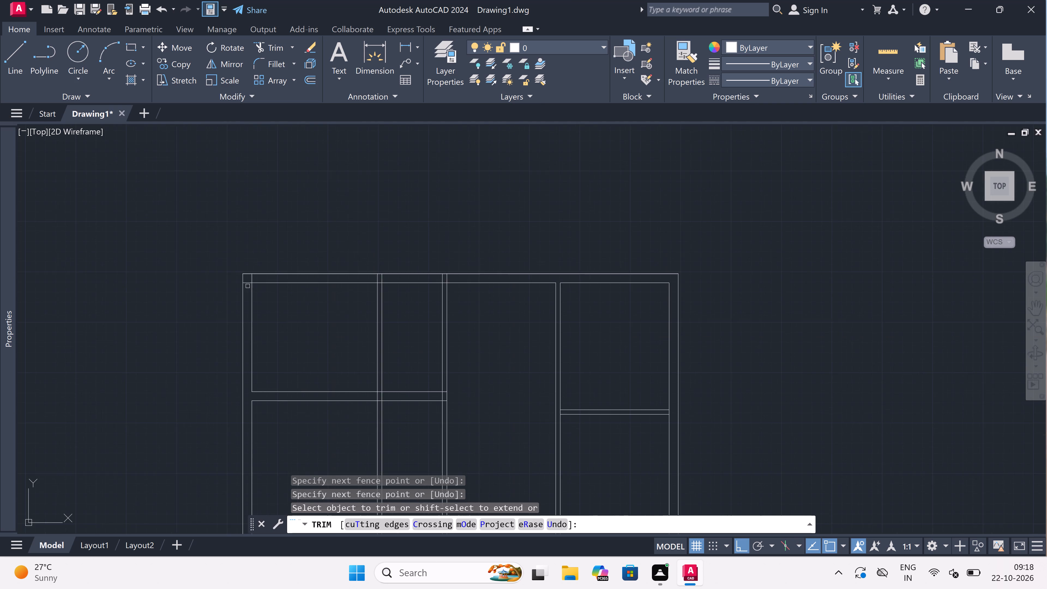
{"action": "scroll", "coordinate": [250, 279], "scroll_direction": "up", "scroll_amount": 2}
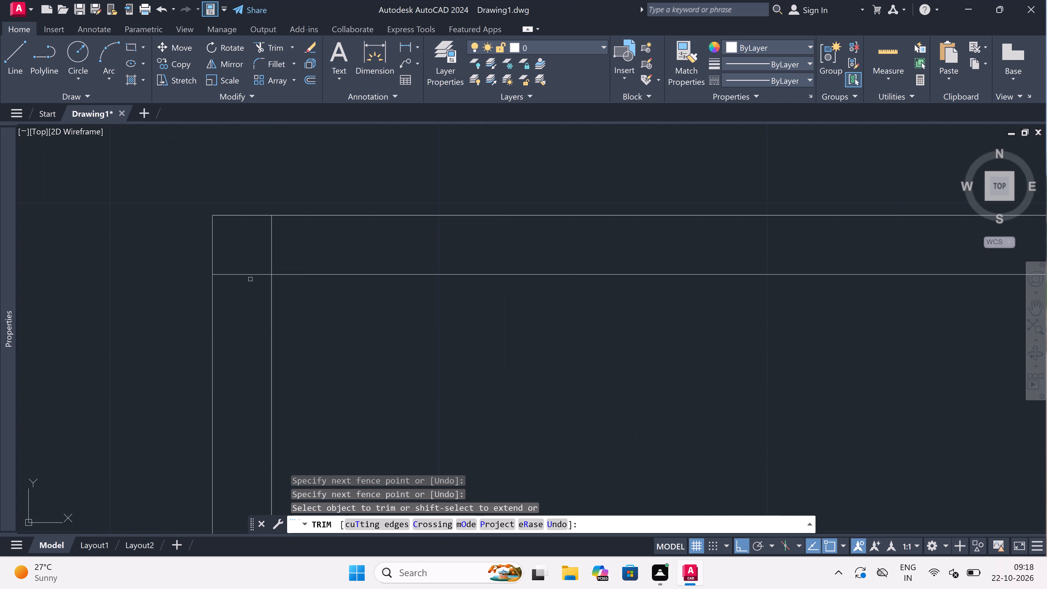
{"action": "left_click", "coordinate": [250, 278]}
{"action": "left_click", "coordinate": [277, 240]}
Trim the first and second partitions' stubs inside the top outer wall and open its inner line between each partition's faces.
{"action": "scroll", "coordinate": [277, 240], "scroll_direction": "down", "scroll_amount": 5}
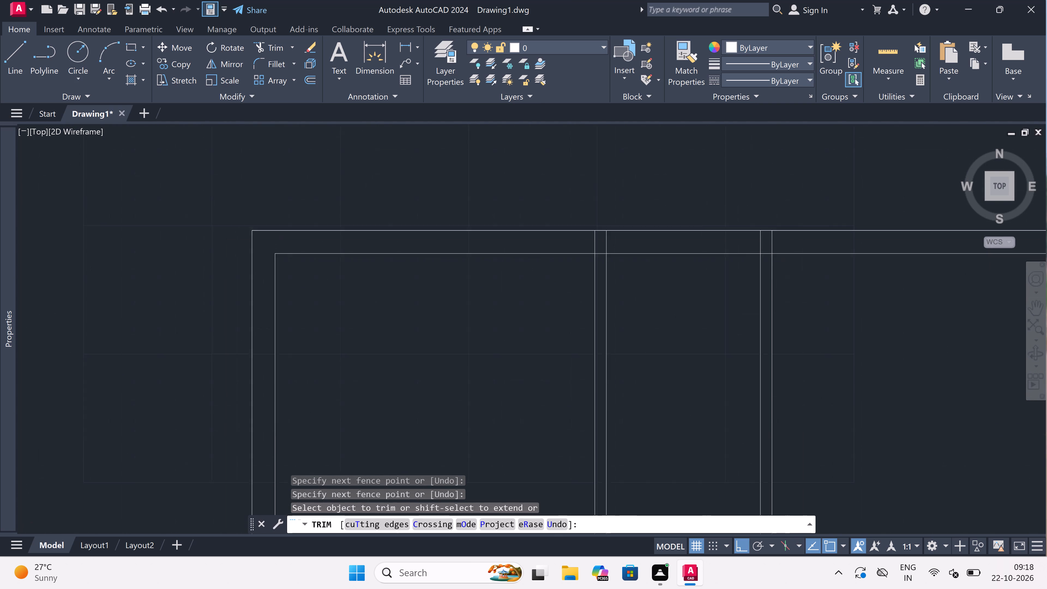
{"action": "scroll", "coordinate": [431, 246], "scroll_direction": "up", "scroll_amount": 3}
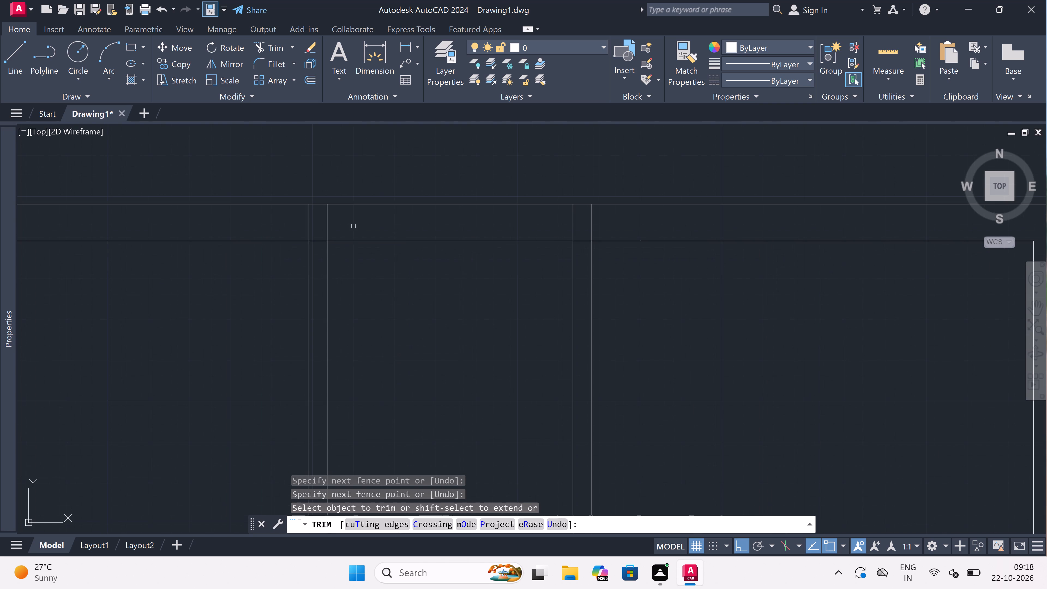
{"action": "left_click", "coordinate": [299, 225]}
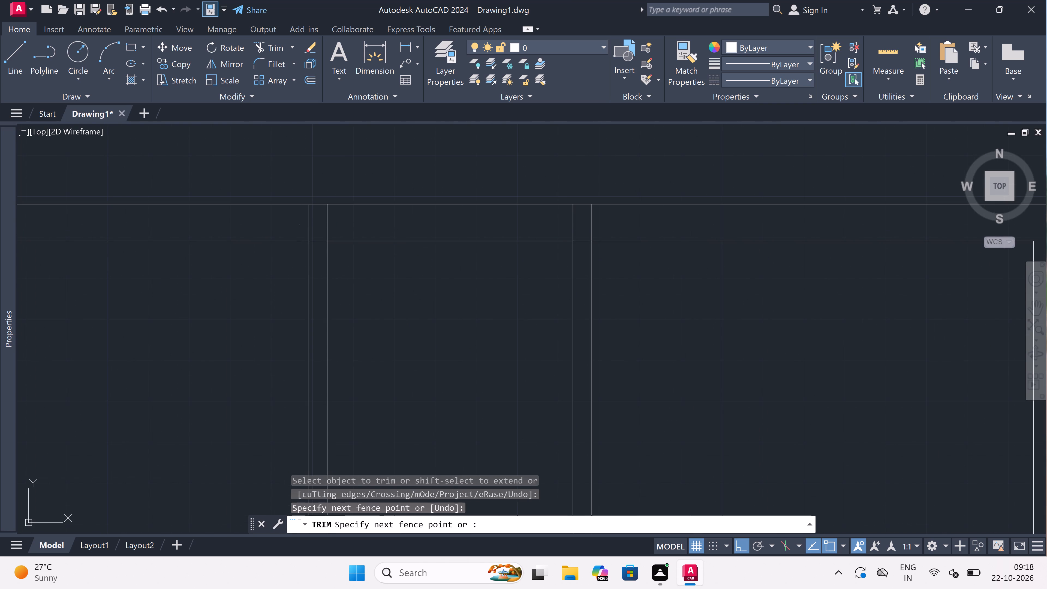
{"action": "left_click", "coordinate": [615, 229]}
{"action": "left_click", "coordinate": [579, 228]}
{"action": "double_click", "coordinate": [584, 246]}
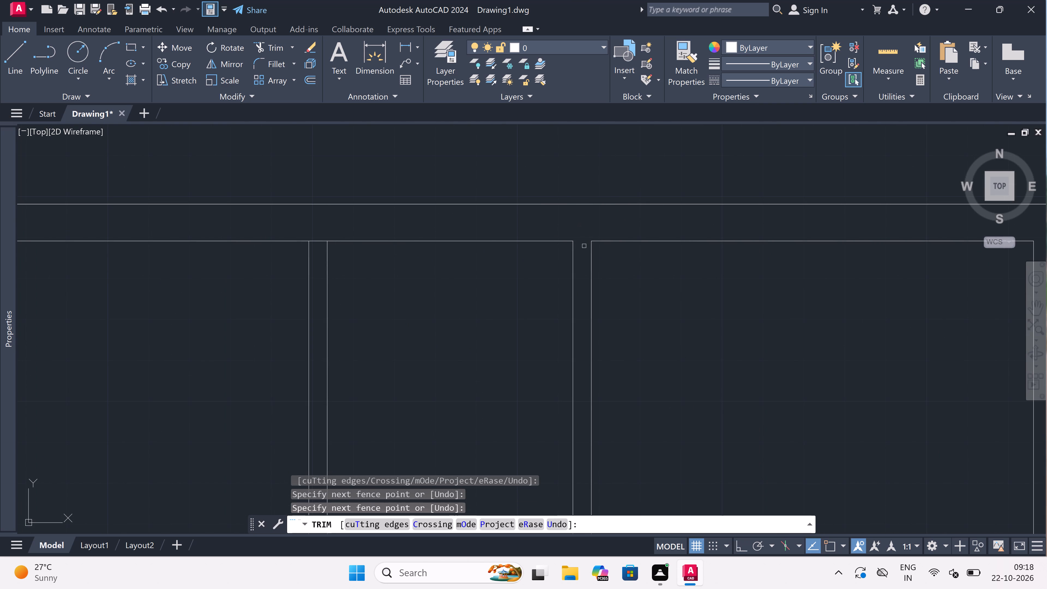
{"action": "scroll", "coordinate": [585, 244], "scroll_direction": "down", "scroll_amount": 6}
{"action": "scroll", "coordinate": [544, 249], "scroll_direction": "up", "scroll_amount": 2}
{"action": "scroll", "coordinate": [577, 234], "scroll_direction": "up", "scroll_amount": 3}
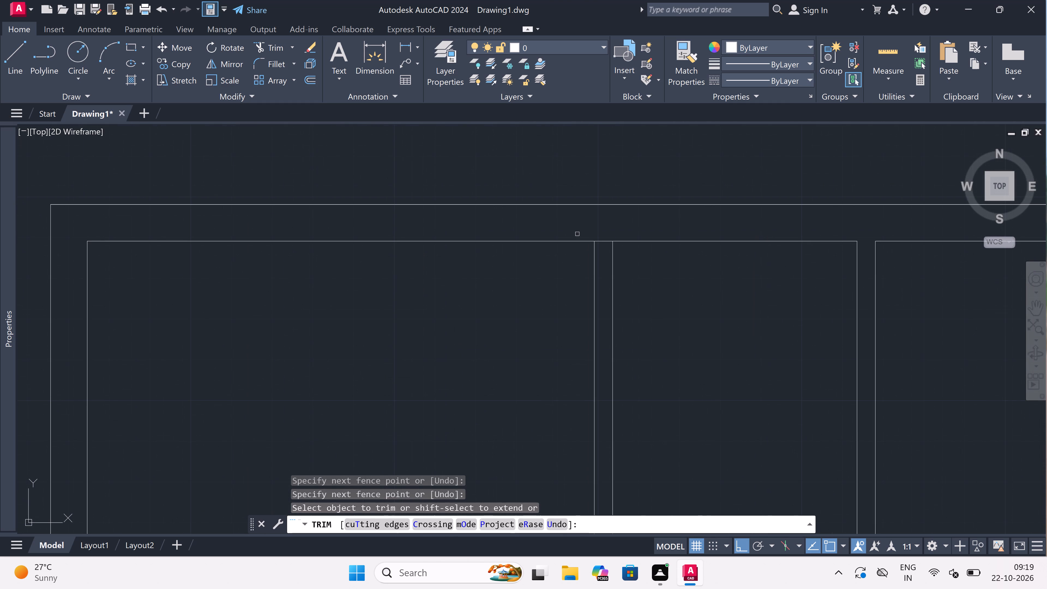
{"action": "scroll", "coordinate": [594, 233], "scroll_direction": "up", "scroll_amount": 2}
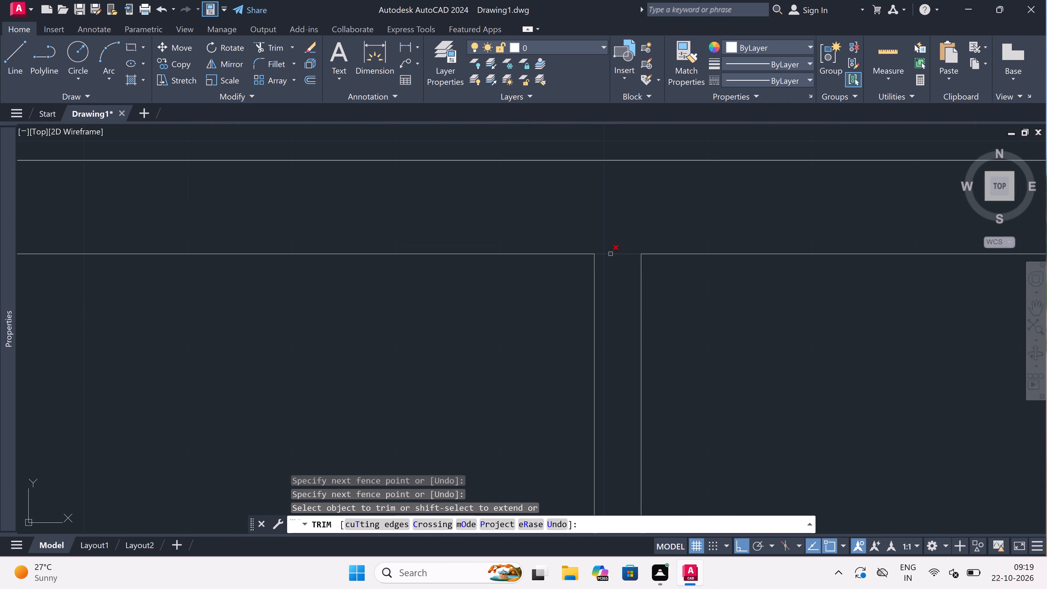
{"action": "left_click", "coordinate": [610, 254]}
Trim the first partition's two lines below the middle horizontal wall.
{"action": "scroll", "coordinate": [613, 244], "scroll_direction": "down", "scroll_amount": 8}
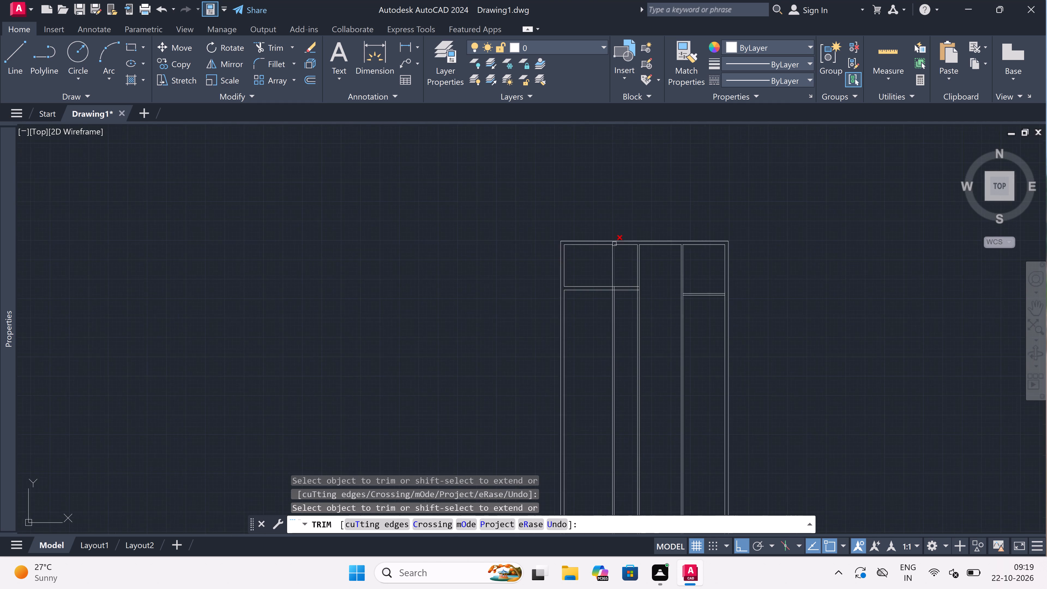
{"action": "scroll", "coordinate": [614, 244], "scroll_direction": "down", "scroll_amount": 1}
{"action": "scroll", "coordinate": [606, 251], "scroll_direction": "up", "scroll_amount": 4}
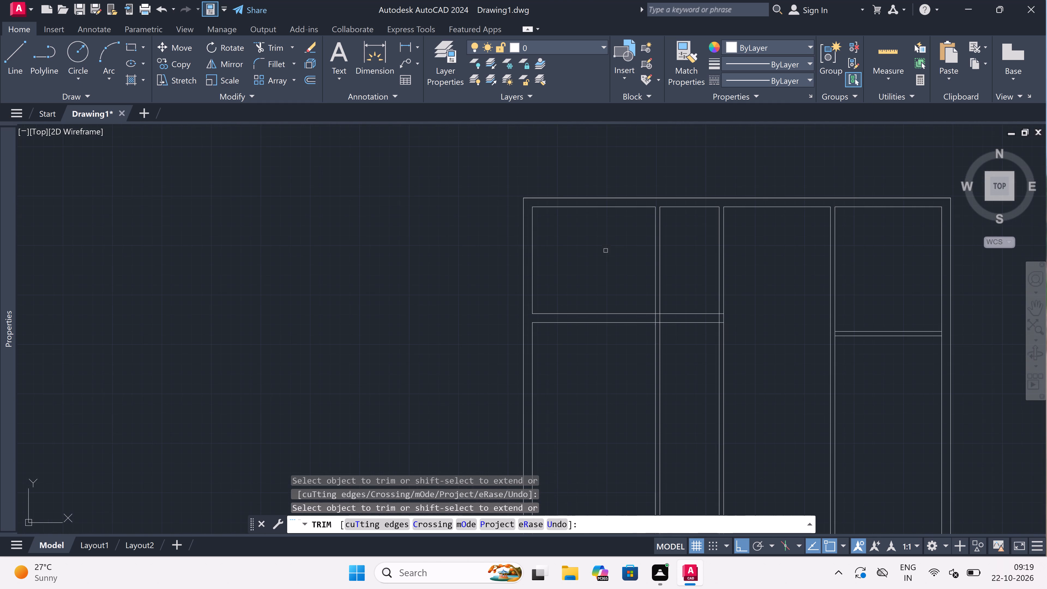
{"action": "scroll", "coordinate": [643, 336], "scroll_direction": "up", "scroll_amount": 1}
{"action": "left_click", "coordinate": [656, 330]}
{"action": "left_click", "coordinate": [699, 332]}
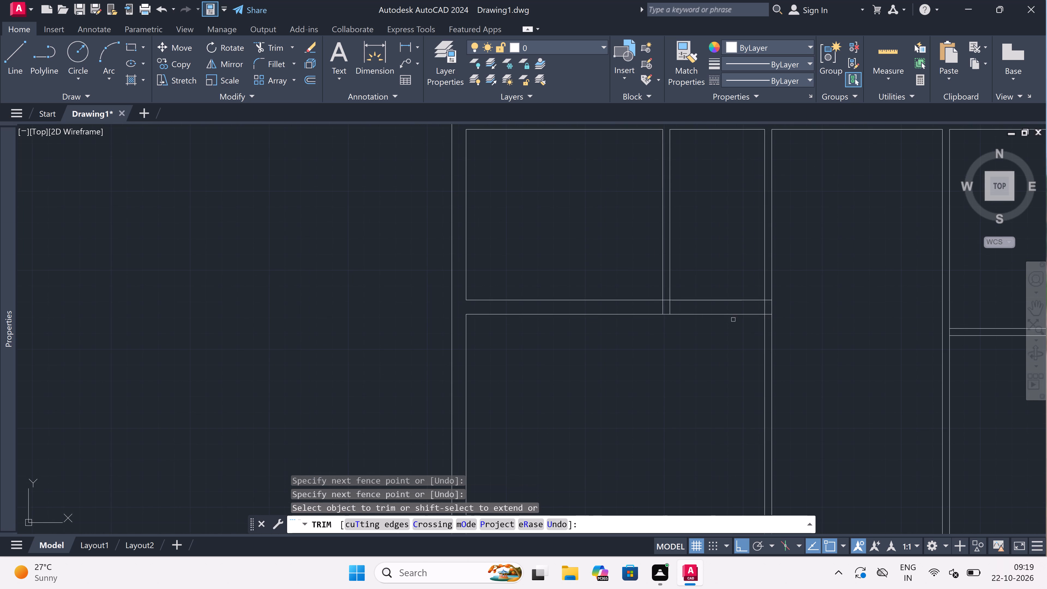
Trim the first partition's two lines and the second partition's left face line where they cross inside the middle horizontal wall.
{"action": "scroll", "coordinate": [765, 309], "scroll_direction": "up", "scroll_amount": 3}
{"action": "left_click", "coordinate": [768, 303]}
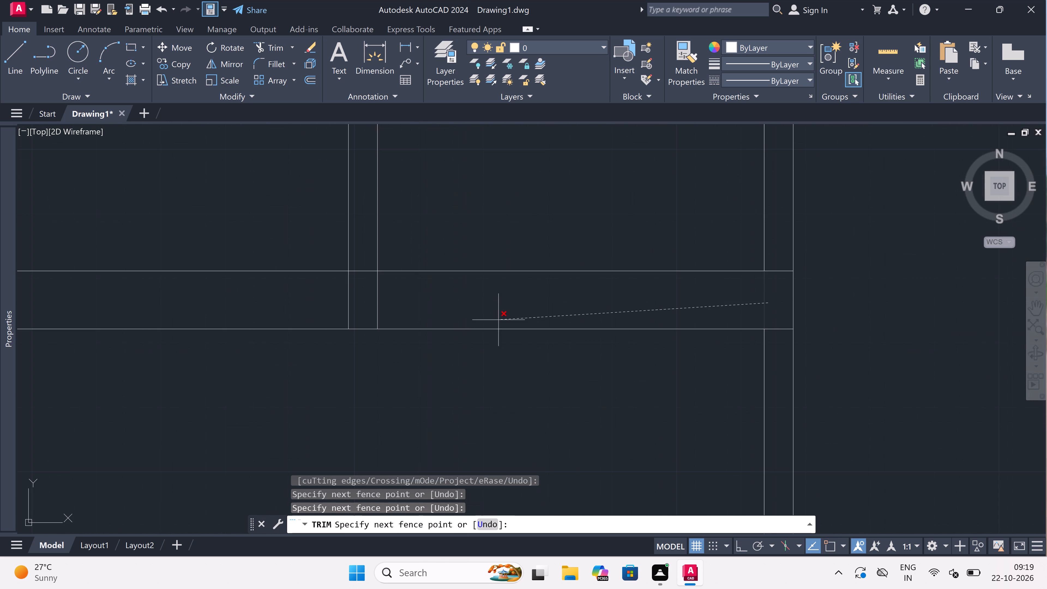
{"action": "left_click", "coordinate": [337, 302]}
{"action": "scroll", "coordinate": [528, 290], "scroll_direction": "down", "scroll_amount": 4}
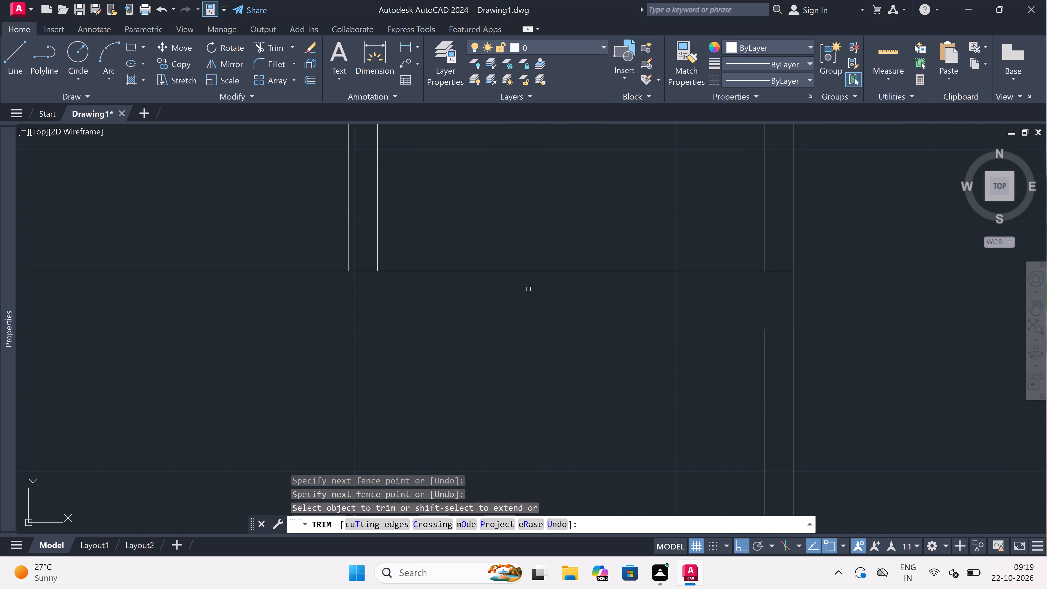
{"action": "scroll", "coordinate": [531, 290], "scroll_direction": "down", "scroll_amount": 2}
{"action": "scroll", "coordinate": [525, 232], "scroll_direction": "up", "scroll_amount": 3}
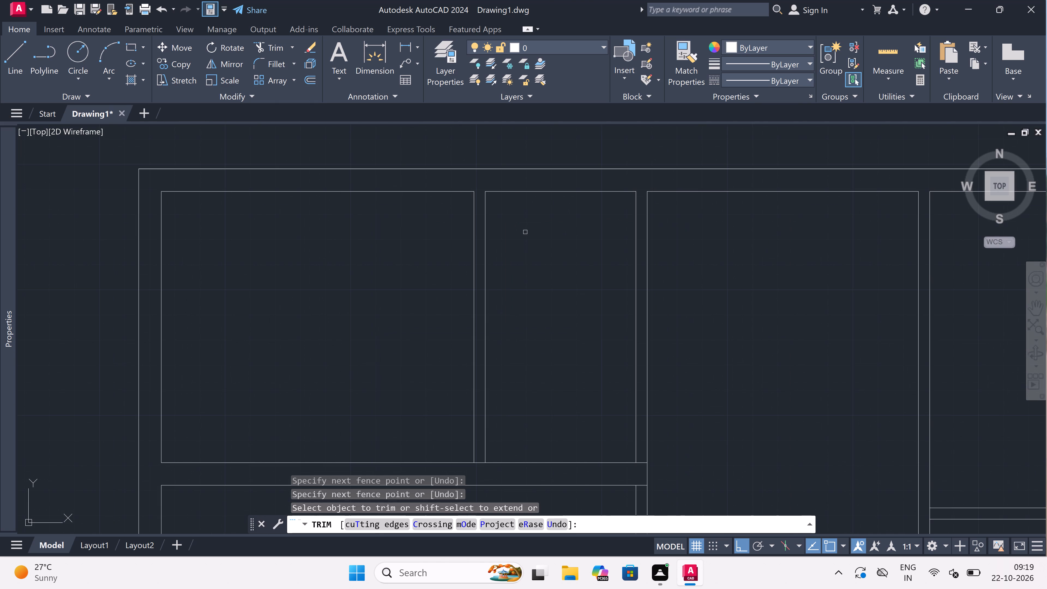
{"action": "key", "text": "Escape"}
Offset the top wall's inner line between the first and second partitions 5'7.5" down into the small room.
{"action": "key", "text": "o"}
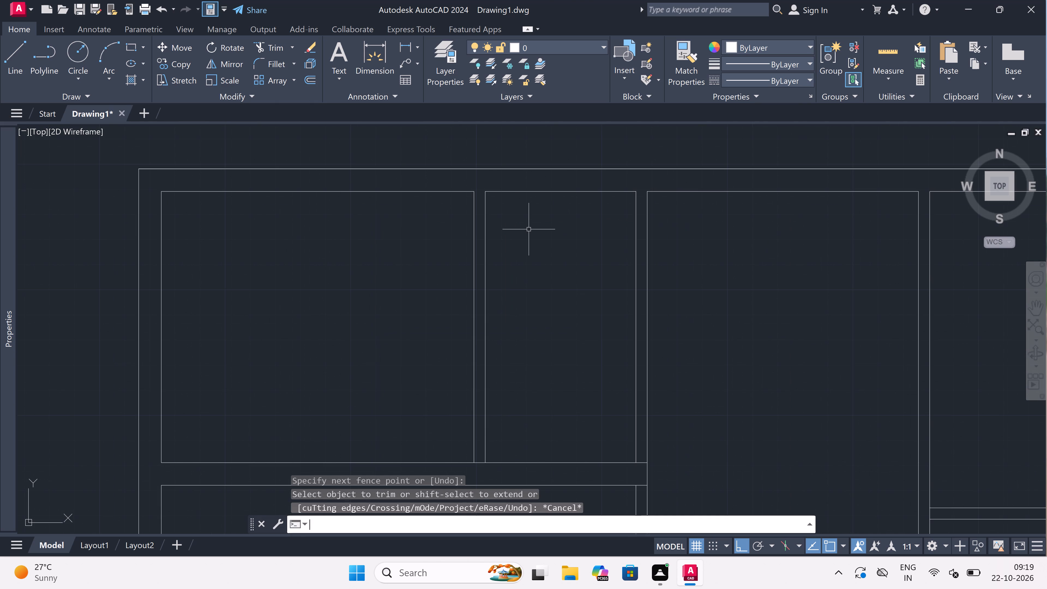
{"action": "key", "text": "space"}
{"action": "double_click", "coordinate": [551, 197]}
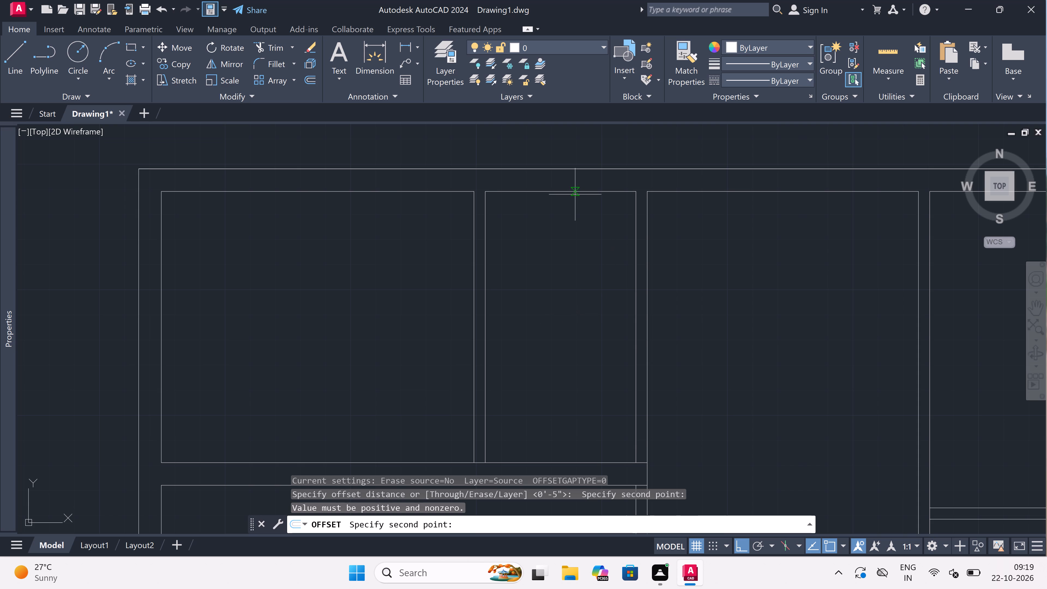
{"action": "left_click", "coordinate": [568, 193]}
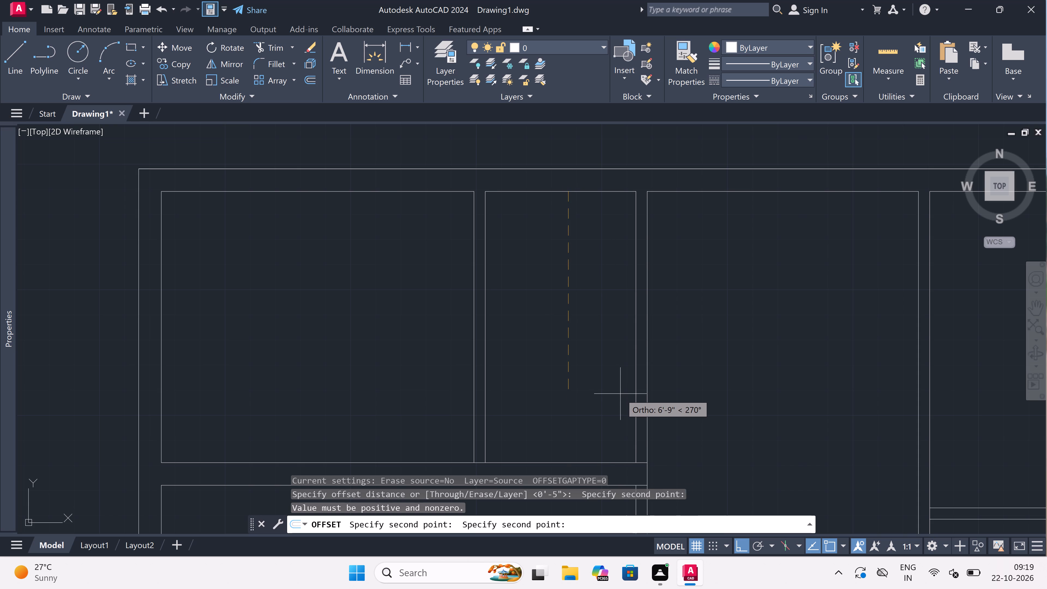
{"action": "type", "text": "5'"}
{"action": "type", "text": "7.5\""}
{"action": "key", "text": "space"}
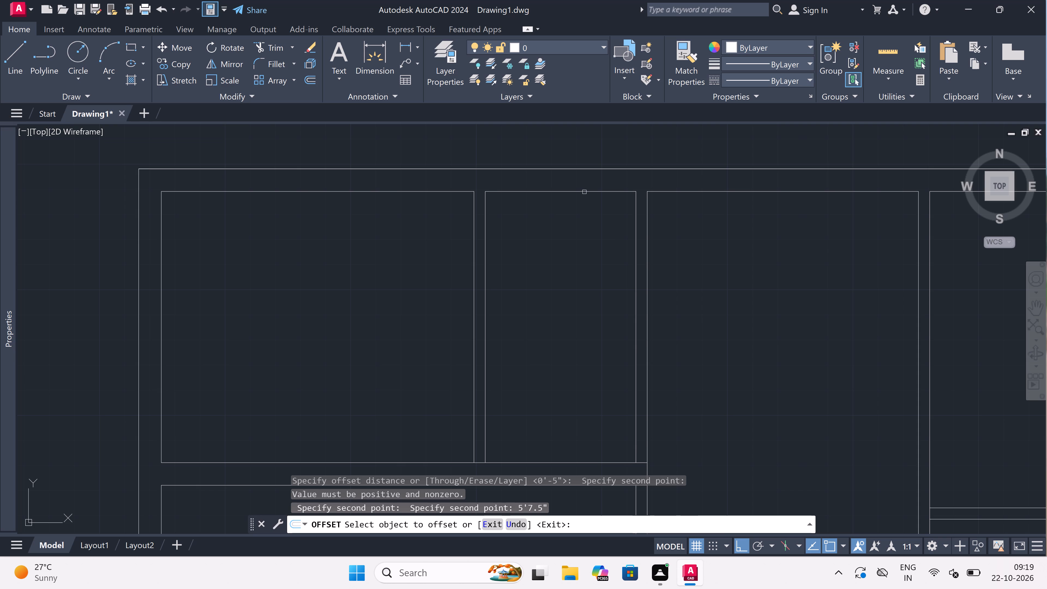
{"action": "left_click_drag", "start_coordinate": [586, 193], "coordinate": [590, 199]}
{"action": "left_click", "coordinate": [592, 325]}
{"action": "key", "text": "Escape"}
Offset the new cross line between the first two partitions 4.5" downward to form a cross partition.
{"action": "key", "text": "space"}
{"action": "key", "text": "space"}
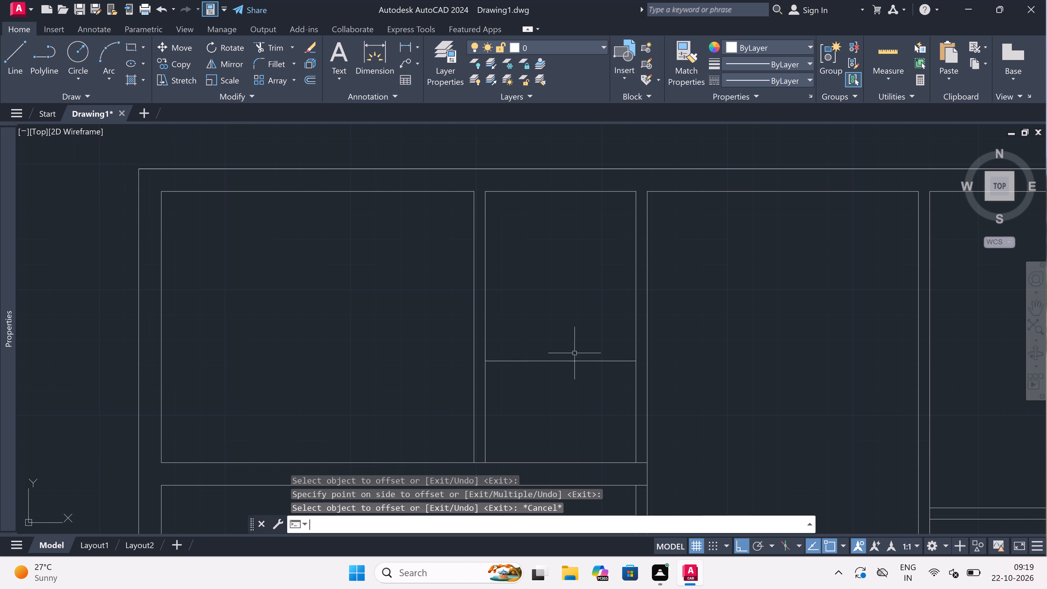
{"action": "key", "text": "Escape"}
{"action": "key", "text": "space"}
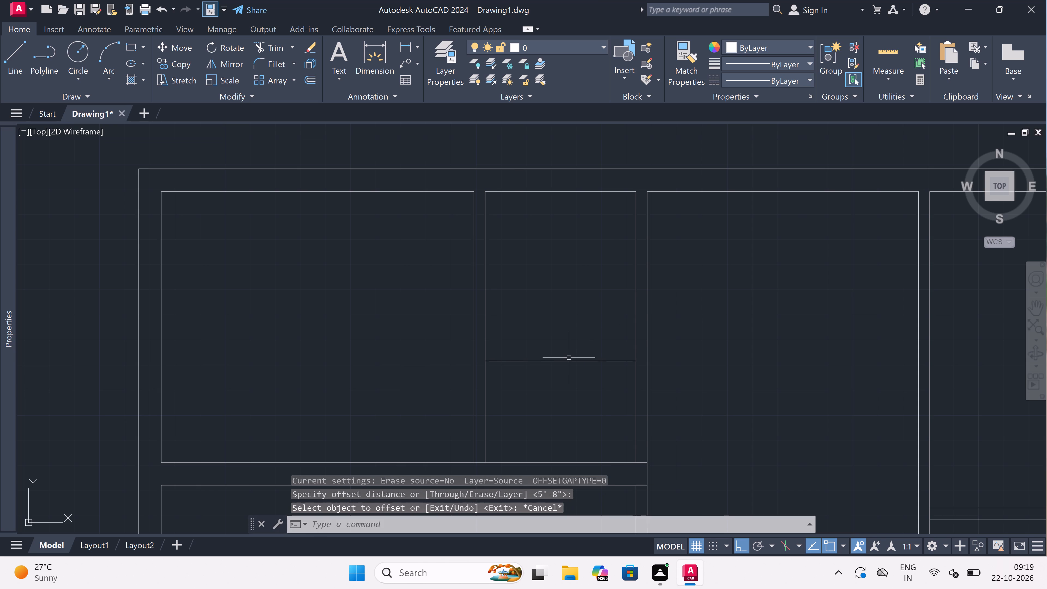
{"action": "left_click", "coordinate": [569, 359]}
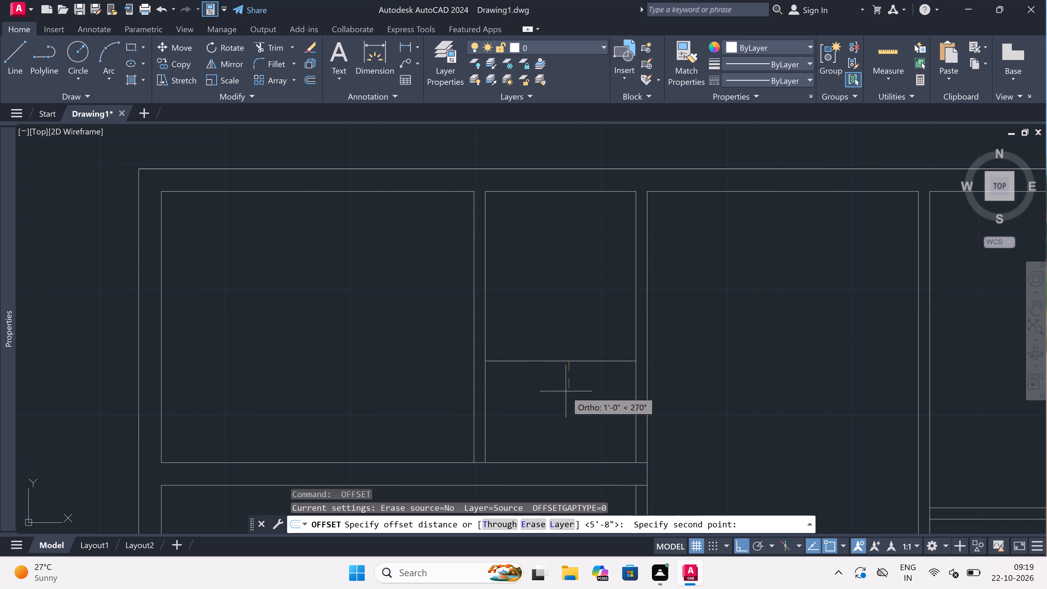
{"action": "type", "text": "4.5\""}
{"action": "key", "text": "space"}
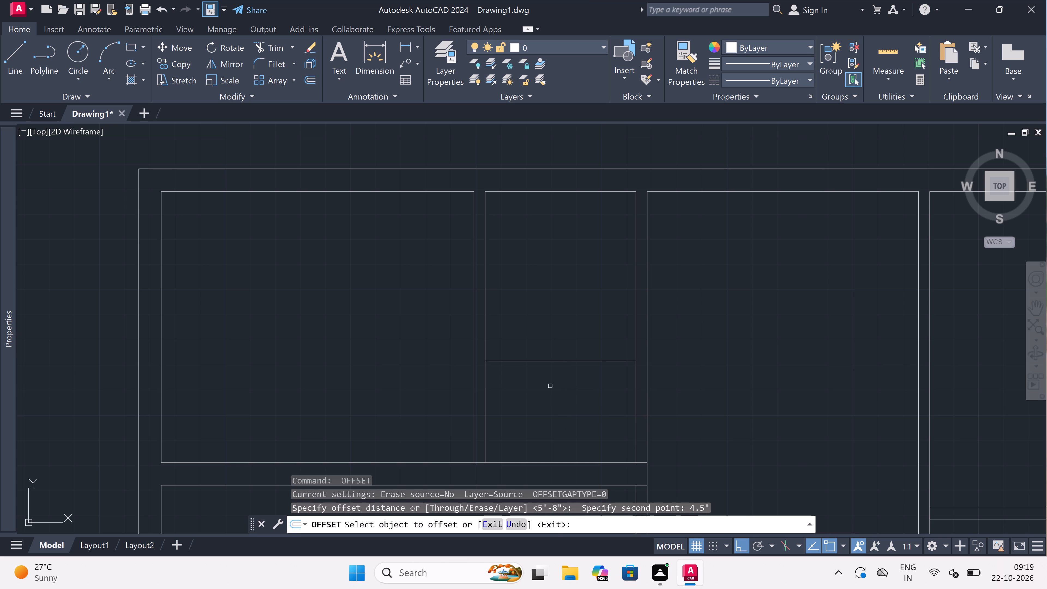
{"action": "left_click_drag", "start_coordinate": [549, 360], "coordinate": [550, 366]}
{"action": "left_click", "coordinate": [537, 402]}
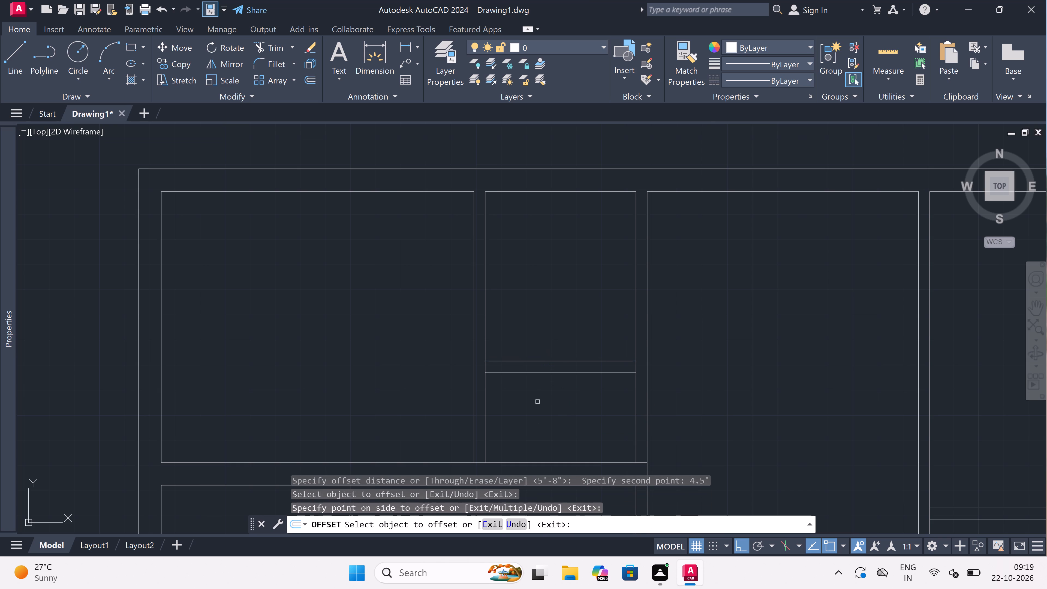
{"action": "key", "text": "Escape"}
Extend the cross partition's lower line both ways to the far faces of the first and second partitions.
{"action": "key", "text": "e"}
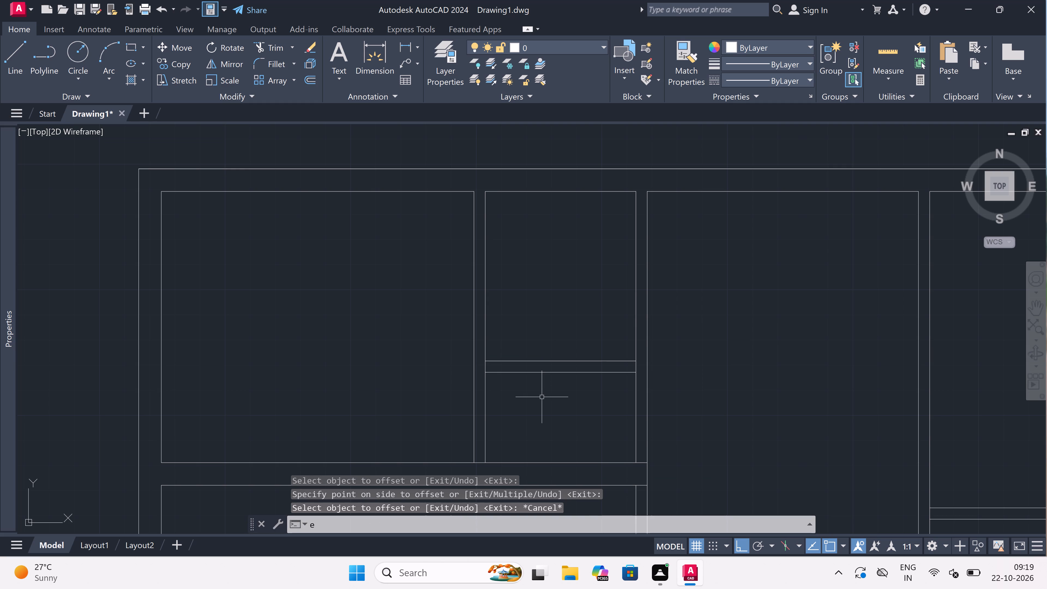
{"action": "key", "text": "x"}
{"action": "key", "text": "space"}
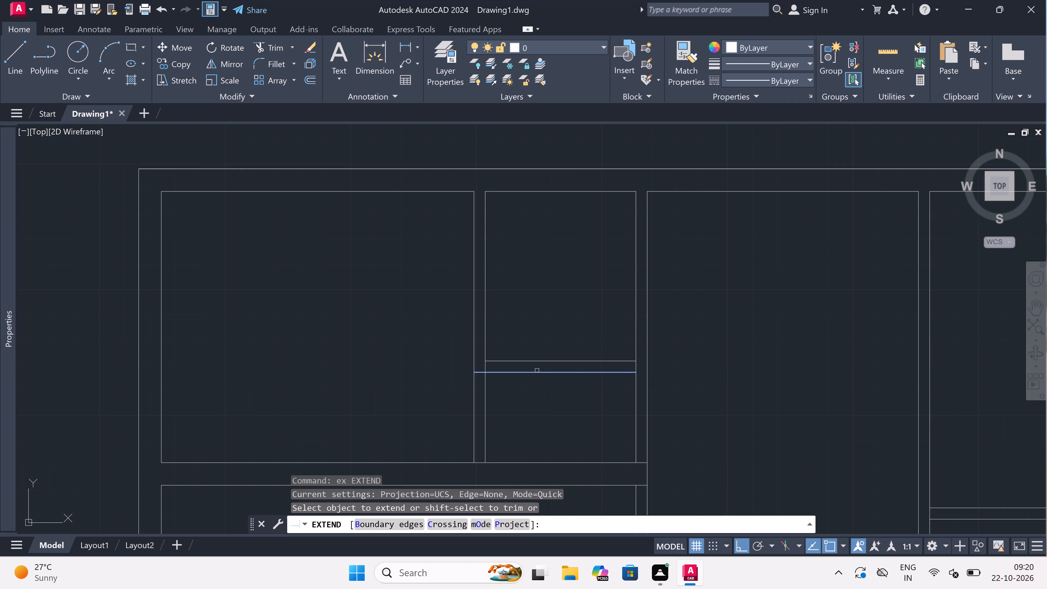
{"action": "left_click", "coordinate": [533, 373]}
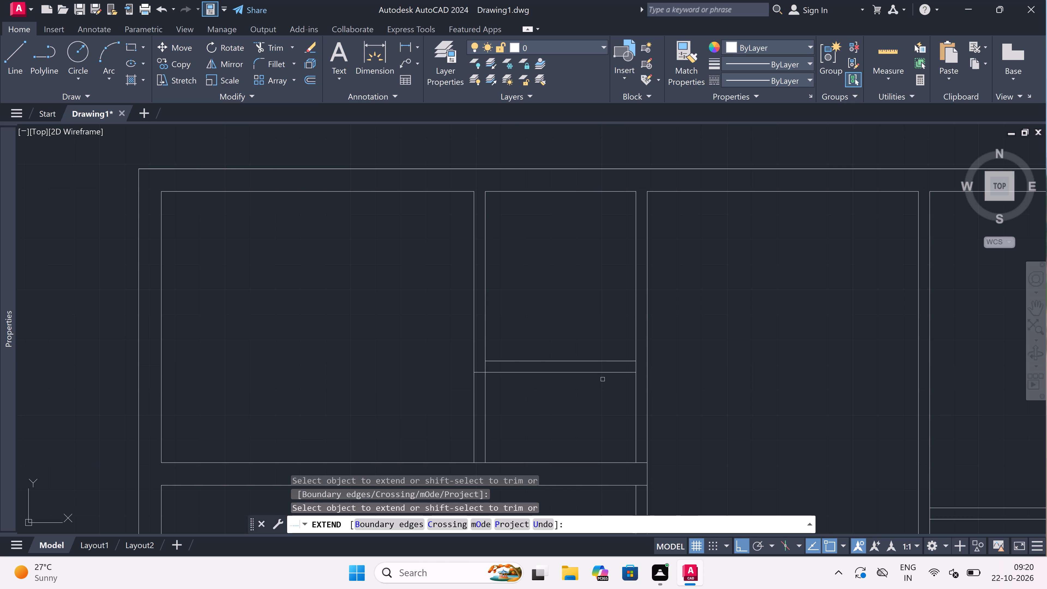
{"action": "left_click", "coordinate": [616, 371]}
{"action": "key", "text": "Escape"}
Trim the second partition's two face lines between the cross partition and the middle horizontal wall.
{"action": "key", "text": "t"}
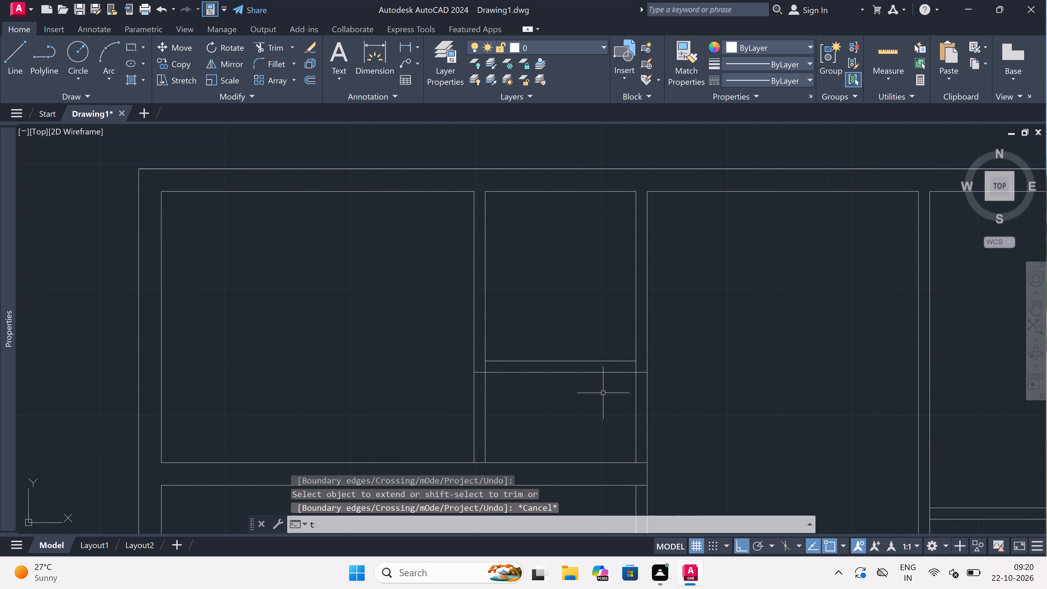
{"action": "key", "text": "r"}
{"action": "key", "text": "space"}
{"action": "left_click", "coordinate": [597, 425]}
{"action": "double_click", "coordinate": [721, 394]}
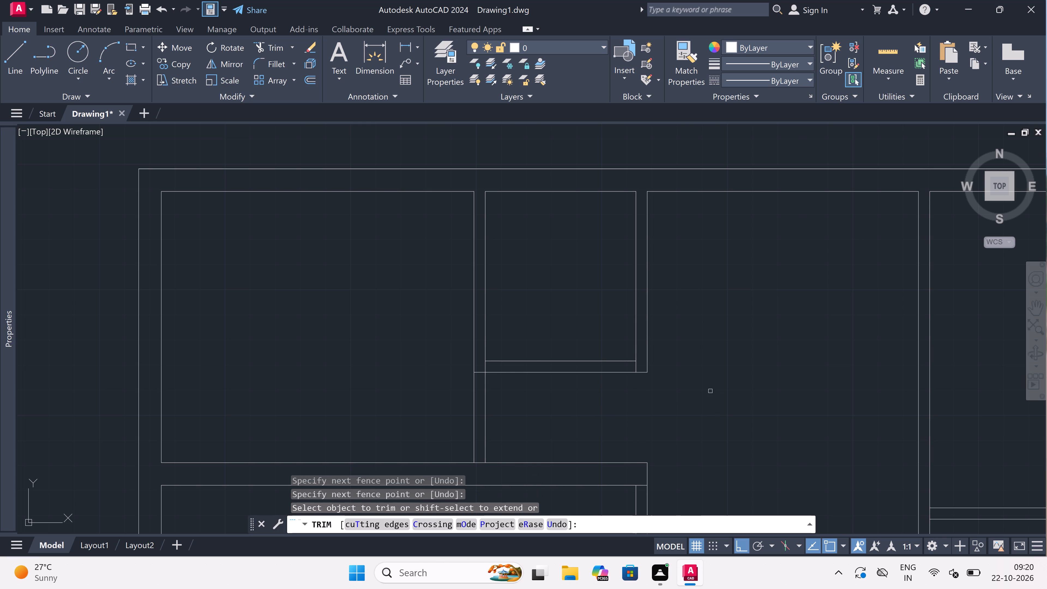
Trim the leftover line pieces where the cross partition meets the first and second partitions, leaving open wall junctions.
{"action": "scroll", "coordinate": [579, 383], "scroll_direction": "up", "scroll_amount": 3}
{"action": "scroll", "coordinate": [579, 383], "scroll_direction": "down", "scroll_amount": 1}
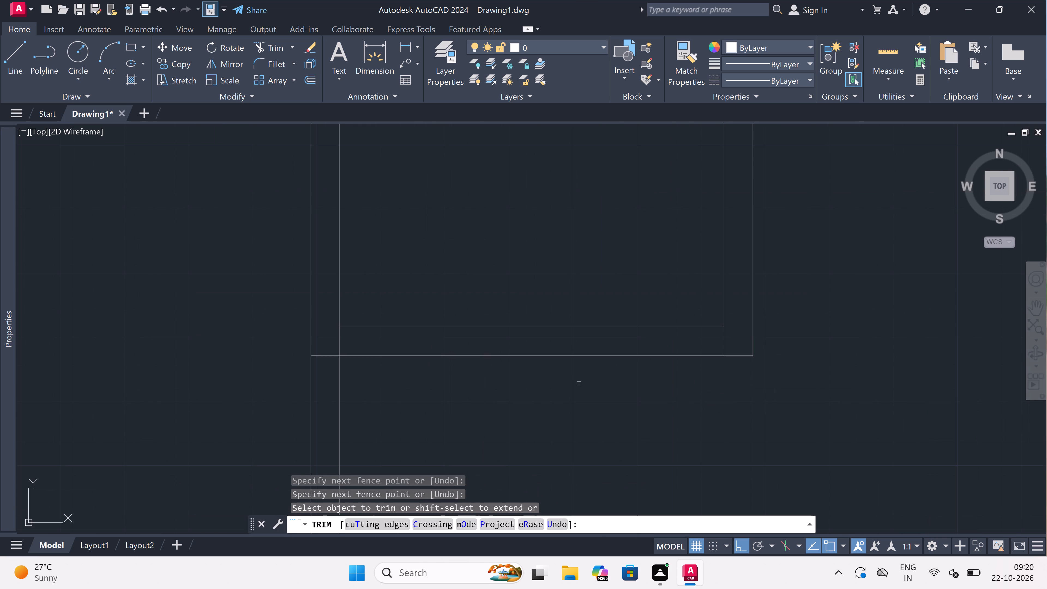
{"action": "left_click", "coordinate": [334, 339]}
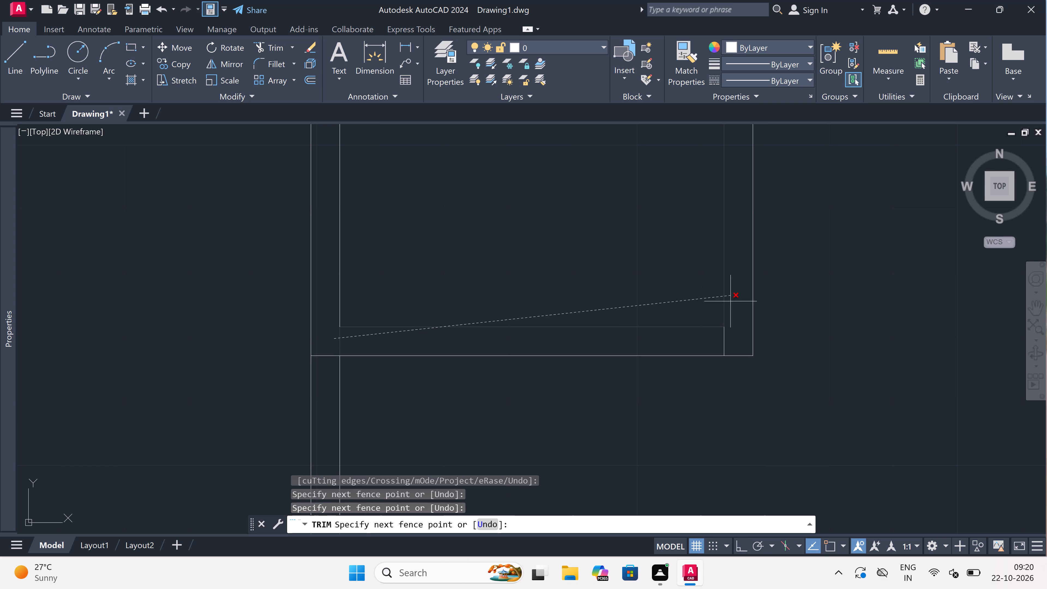
{"action": "left_click", "coordinate": [732, 336]}
{"action": "scroll", "coordinate": [732, 333], "scroll_direction": "down", "scroll_amount": 2}
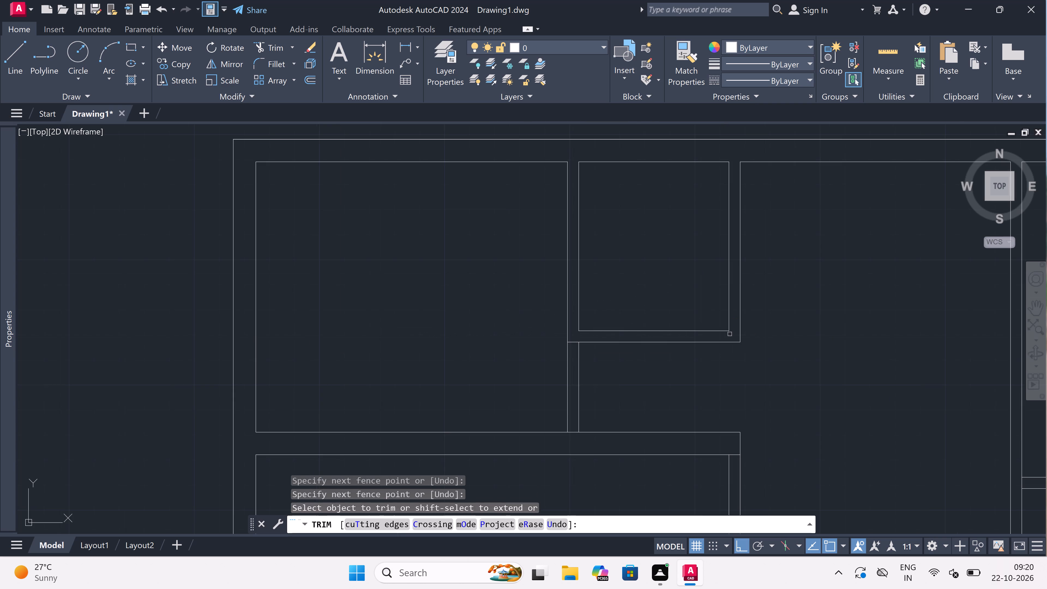
{"action": "scroll", "coordinate": [573, 337], "scroll_direction": "up", "scroll_amount": 2}
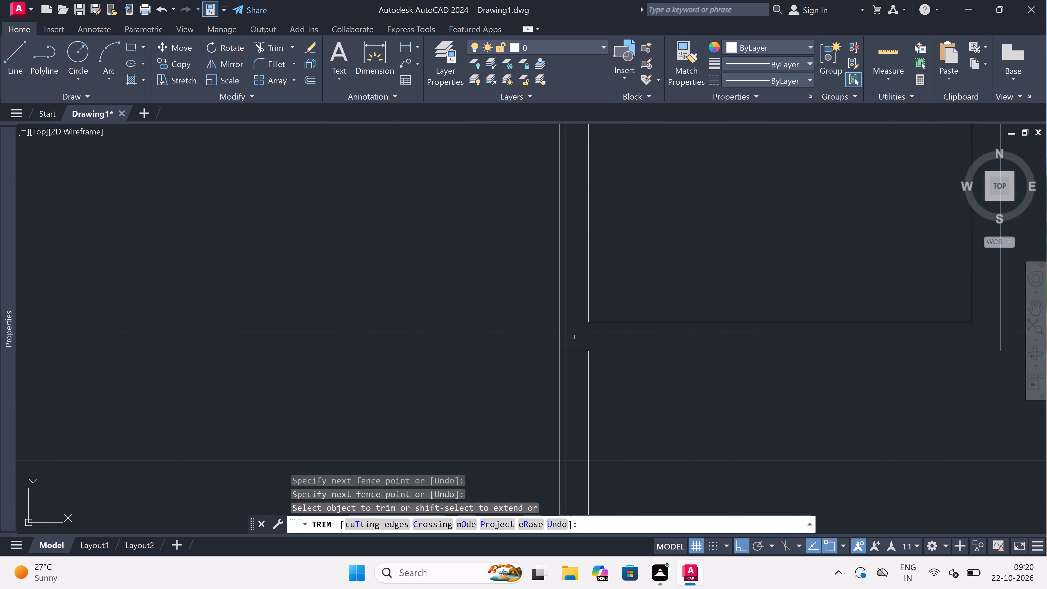
{"action": "left_click", "coordinate": [572, 336]}
{"action": "left_click", "coordinate": [576, 366]}
{"action": "scroll", "coordinate": [576, 366], "scroll_direction": "down", "scroll_amount": 5}
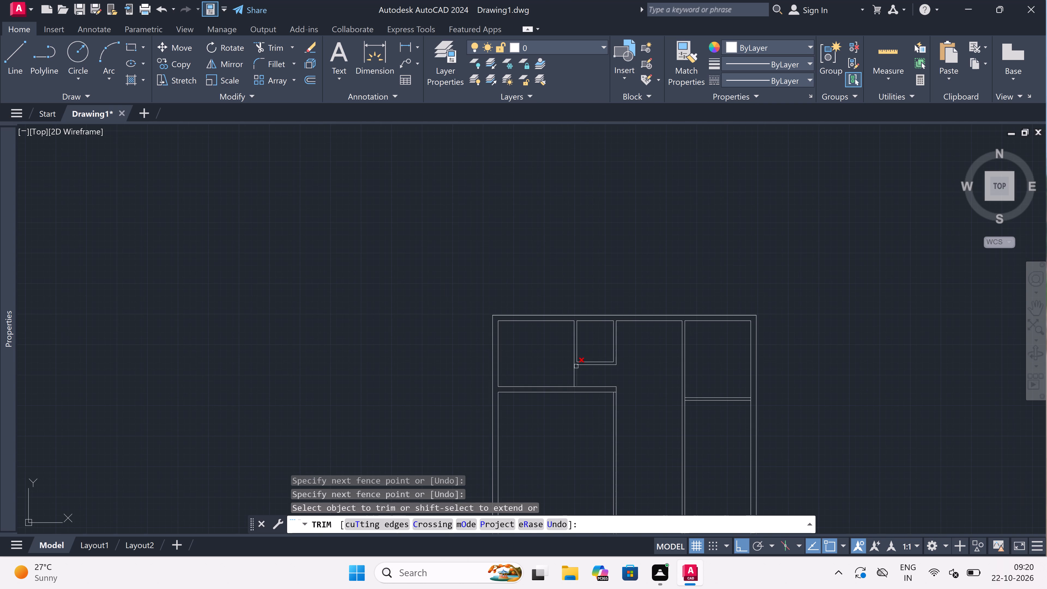
{"action": "key", "text": "Escape"}
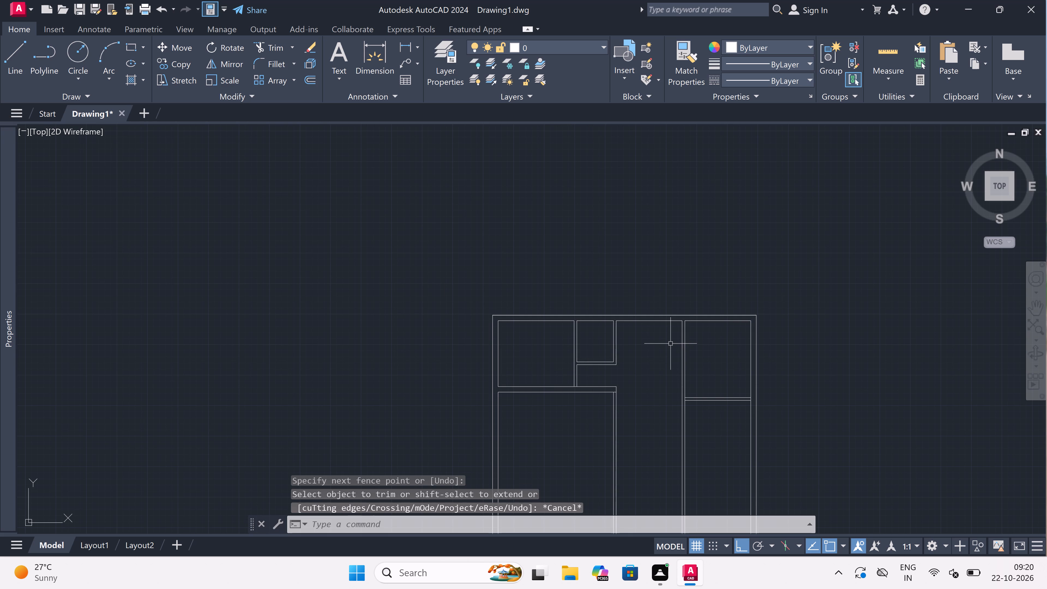
Extend the second partition's right face and the third partition's left face up to the top wall's outer line.
{"action": "scroll", "coordinate": [664, 329], "scroll_direction": "up", "scroll_amount": 2}
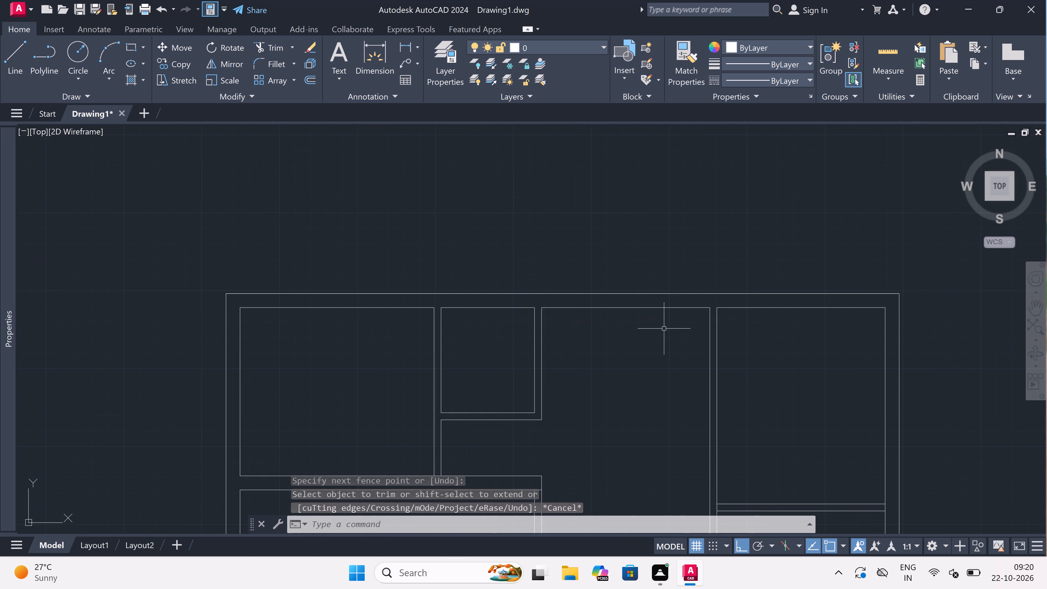
{"action": "type", "text": "ex"}
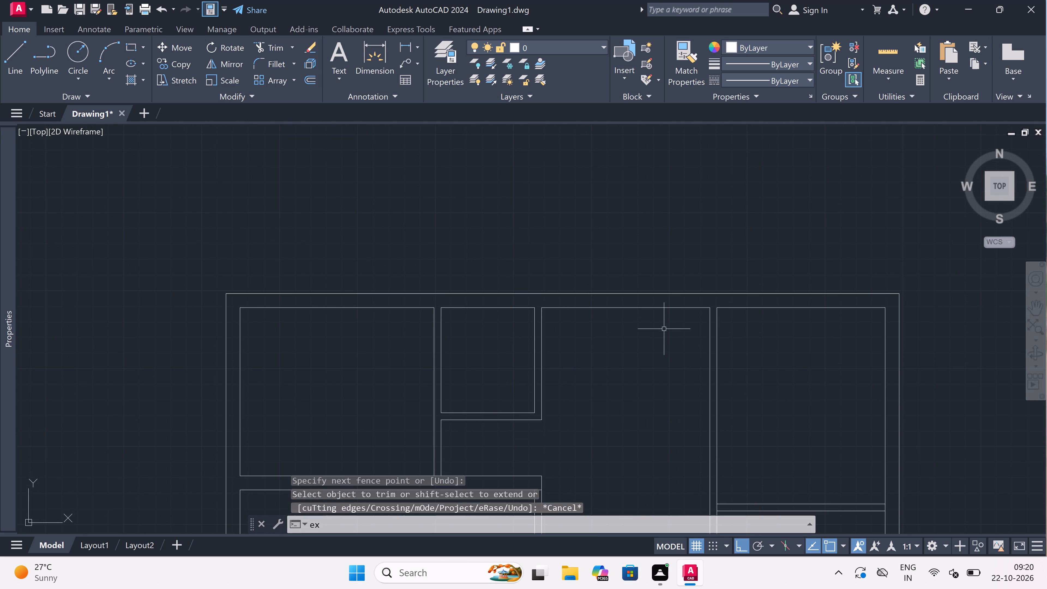
{"action": "key", "text": "space"}
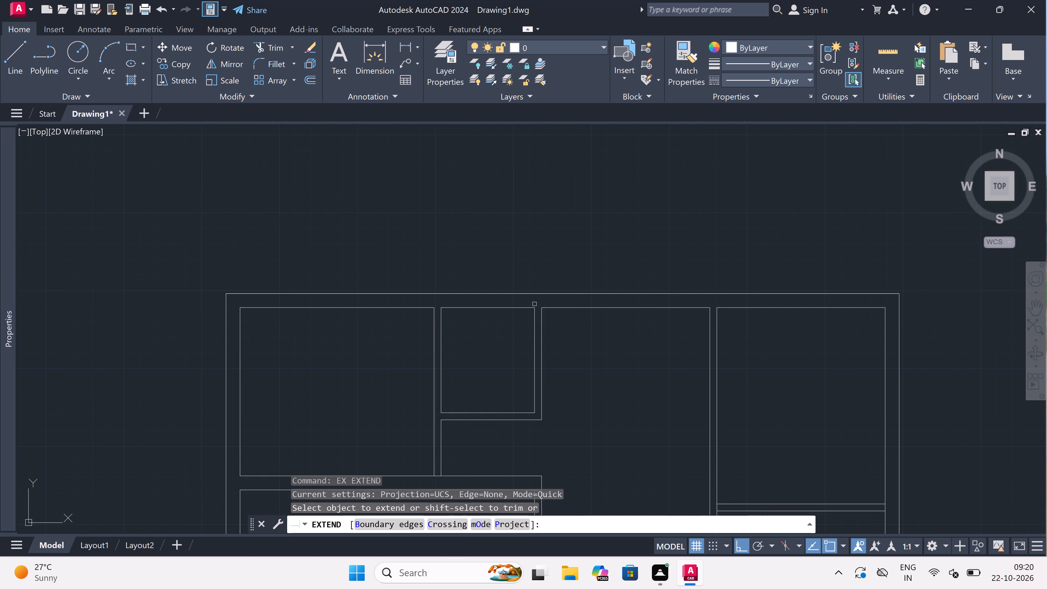
{"action": "left_click", "coordinate": [542, 314]}
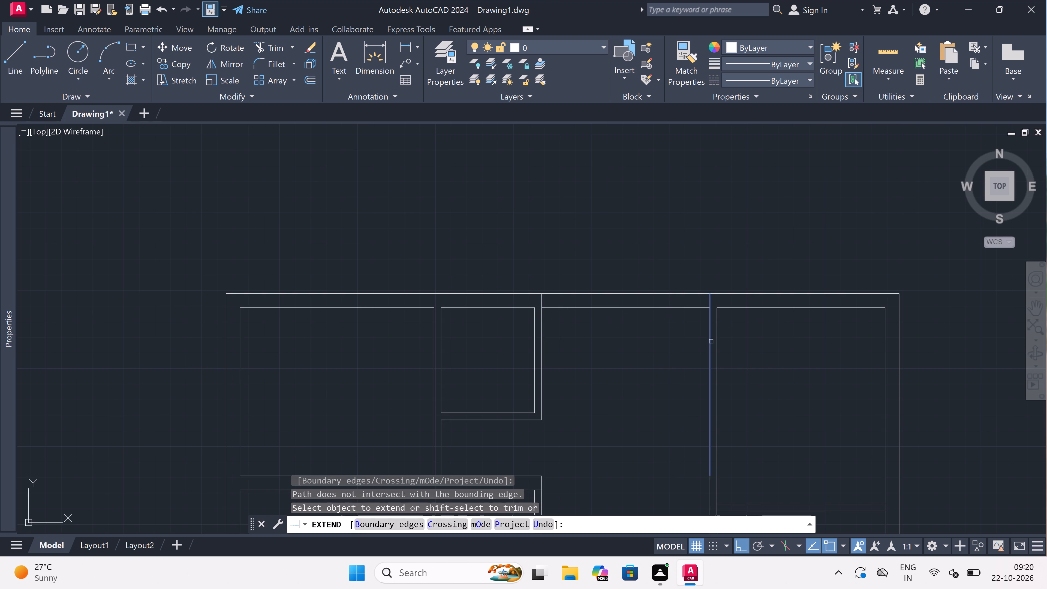
{"action": "left_click", "coordinate": [709, 337]}
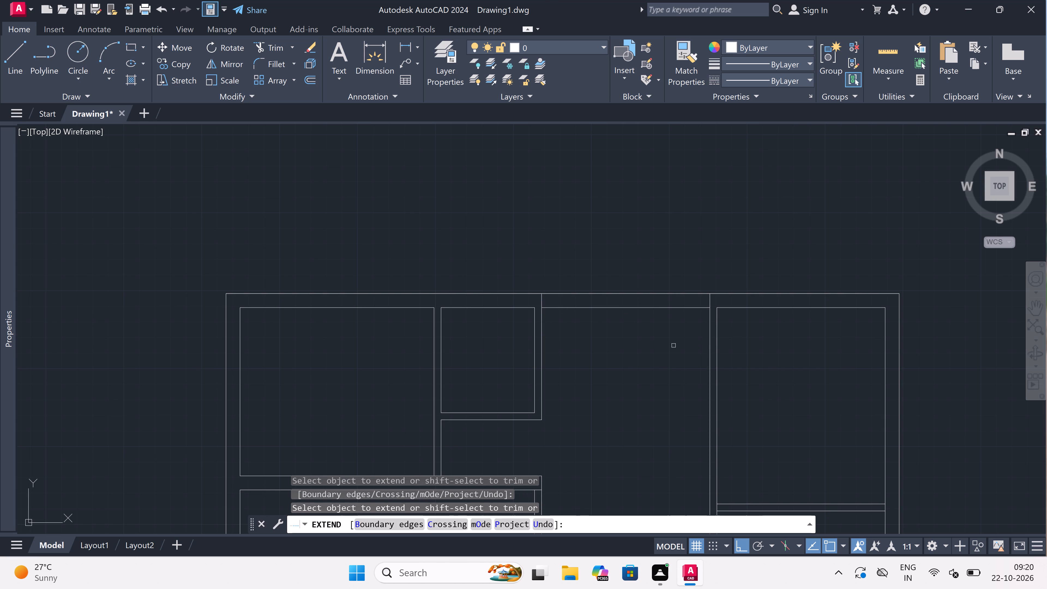
{"action": "key", "text": "Escape"}
Trim both top wall lines between the second and third partitions.
{"action": "key", "text": "t"}
{"action": "key", "text": "r"}
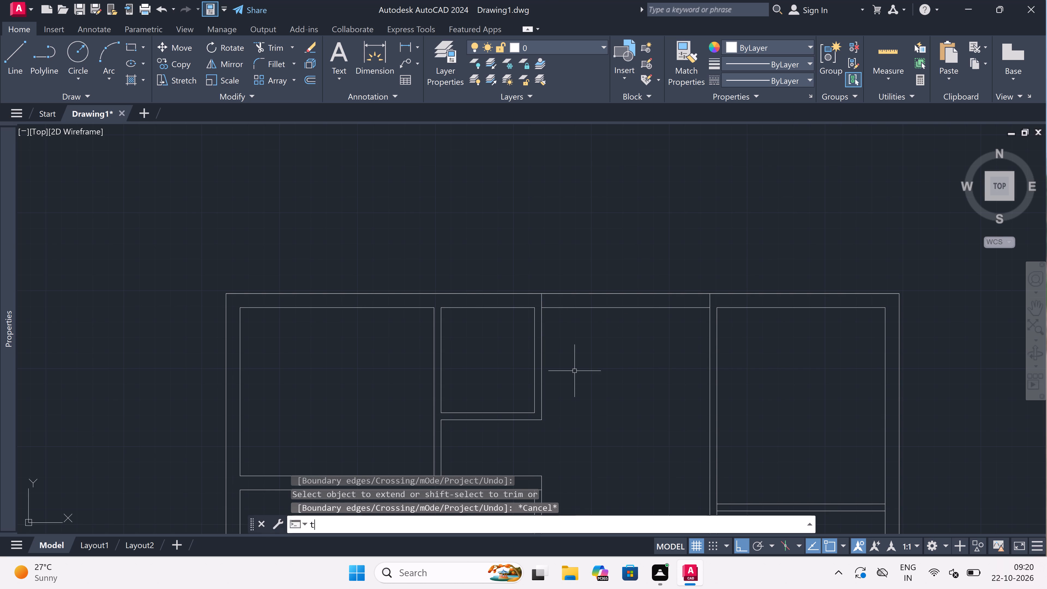
{"action": "key", "text": "space"}
{"action": "left_click", "coordinate": [606, 273]}
{"action": "left_click", "coordinate": [619, 371]}
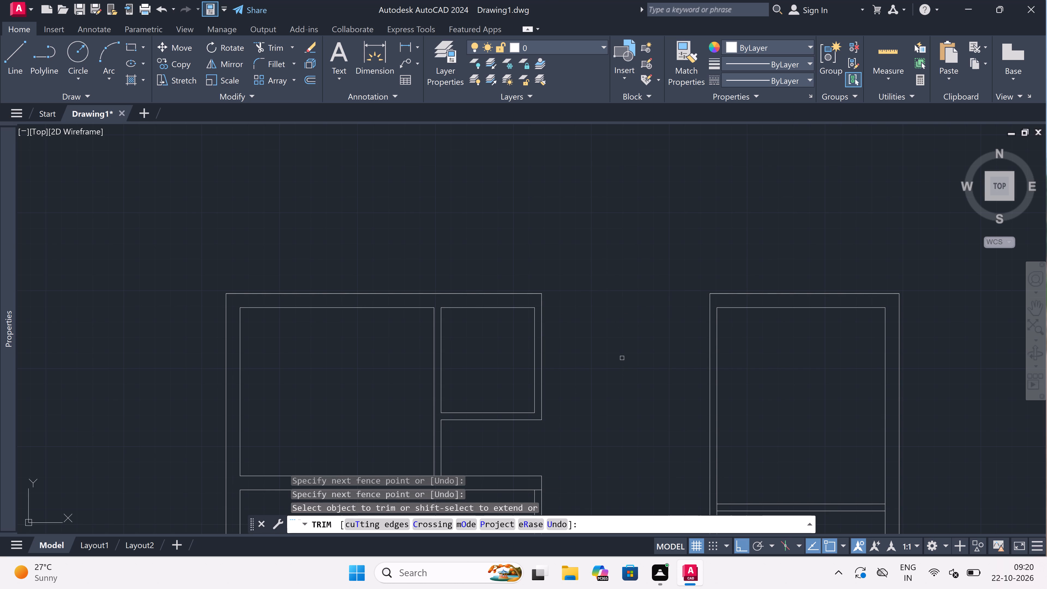
{"action": "key", "text": "Escape"}
Draw a line along the top wall's outer edge across the gap between the second and third partitions.
{"action": "type", "text": "l"}
{"action": "key", "text": "space"}
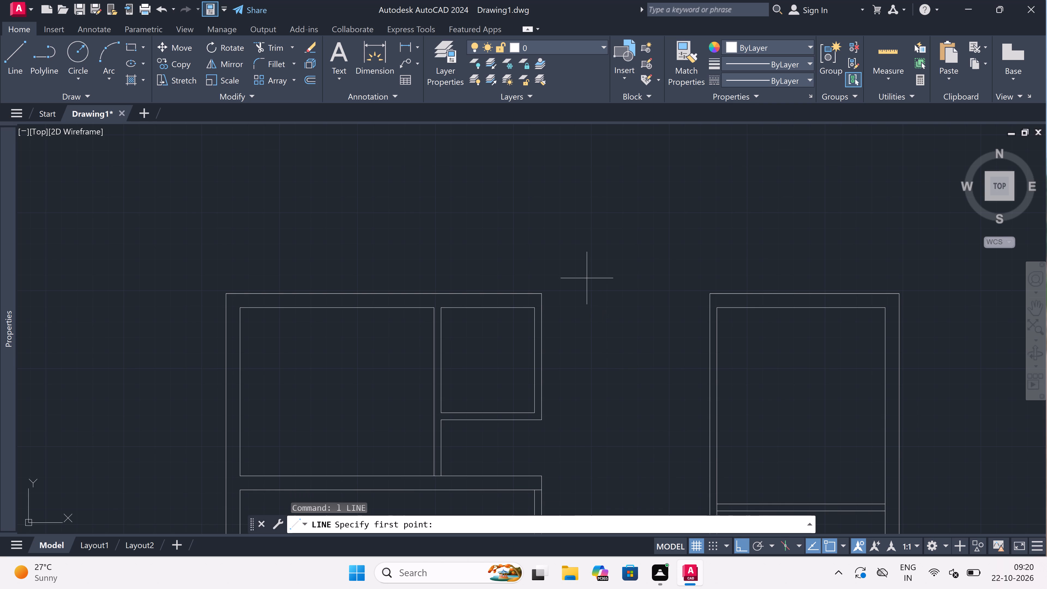
{"action": "left_click", "coordinate": [541, 296]}
{"action": "left_click", "coordinate": [712, 293]}
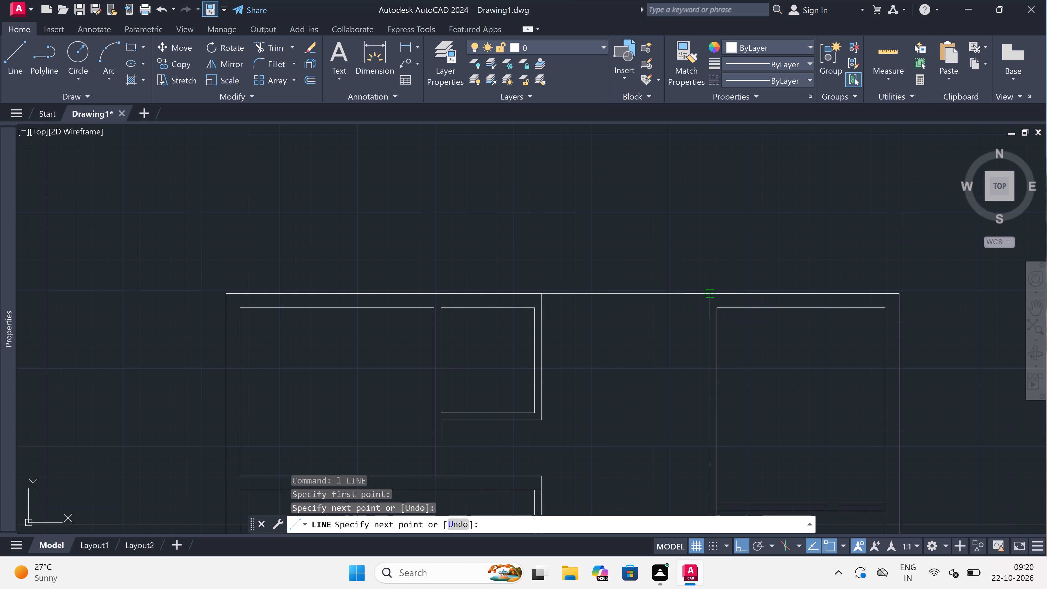
{"action": "key", "text": "Escape"}
Draw the recess's 9" back wall between the second and third partitions, with its outer line 3'6" below the top wall's outer edge.
{"action": "key", "text": "space"}
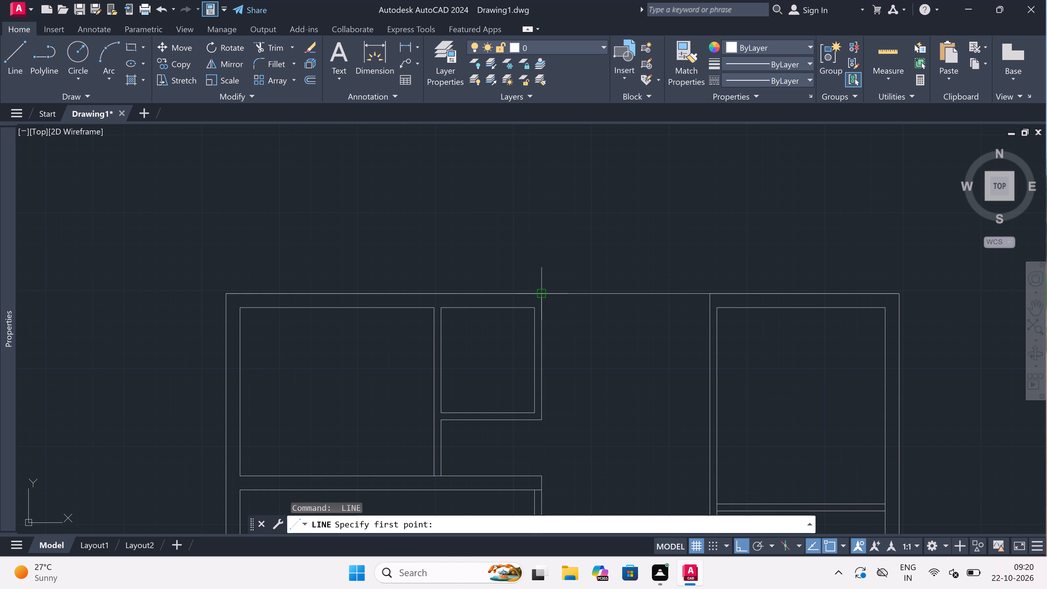
{"action": "left_click_drag", "start_coordinate": [545, 291], "coordinate": [545, 294]}
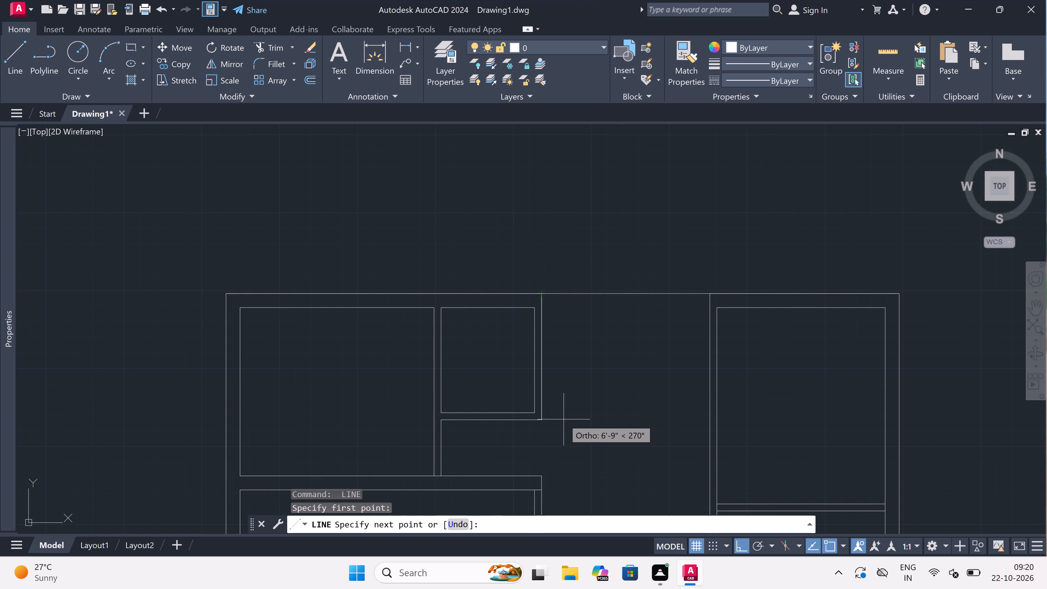
{"action": "type", "text": "3'6\""}
{"action": "key", "text": "space"}
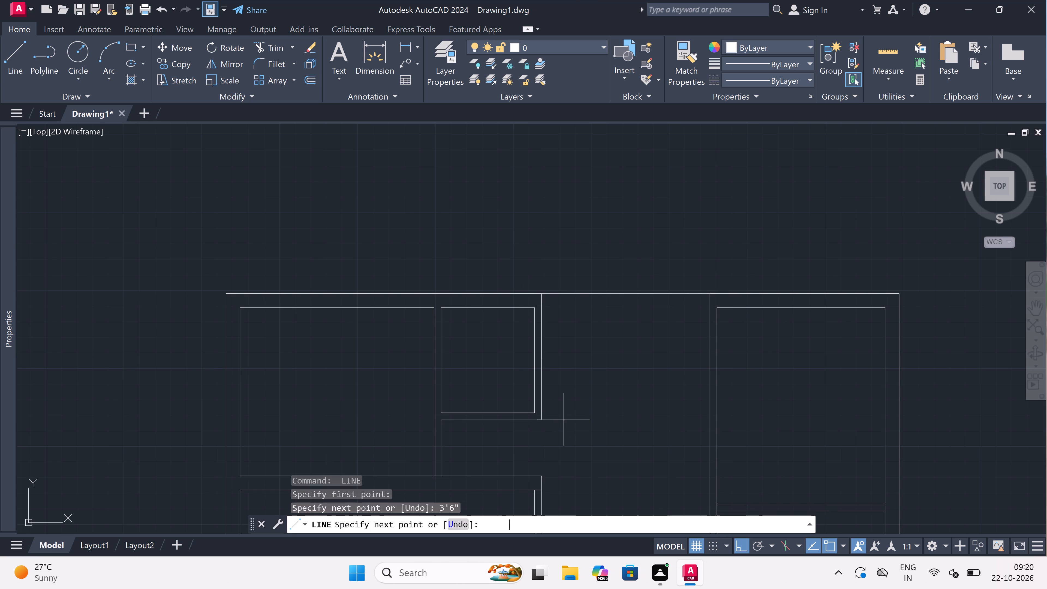
{"action": "left_click", "coordinate": [712, 360]}
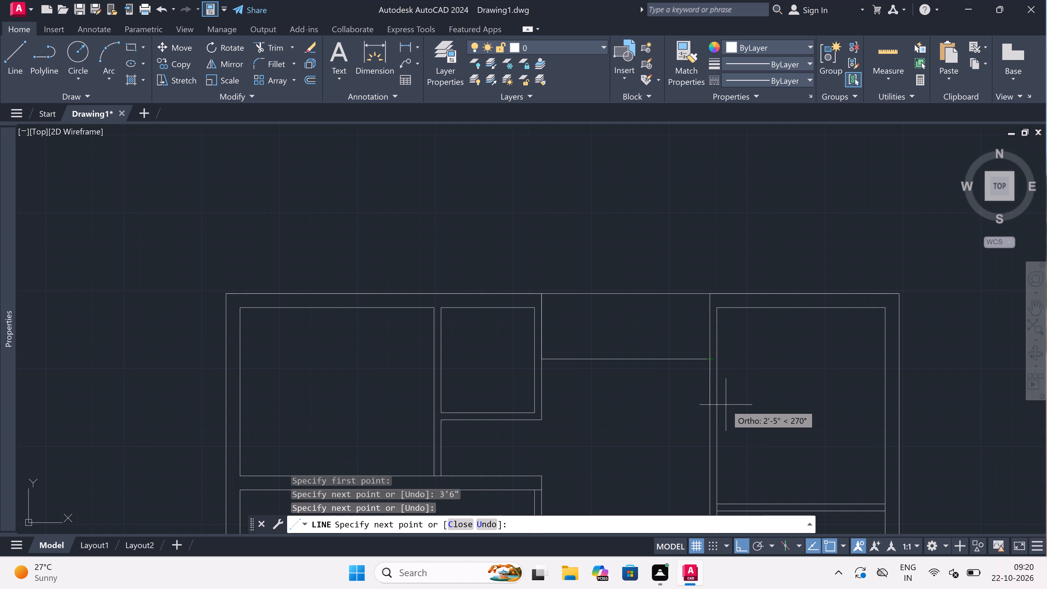
{"action": "type", "text": "9\""}
{"action": "key", "text": "space"}
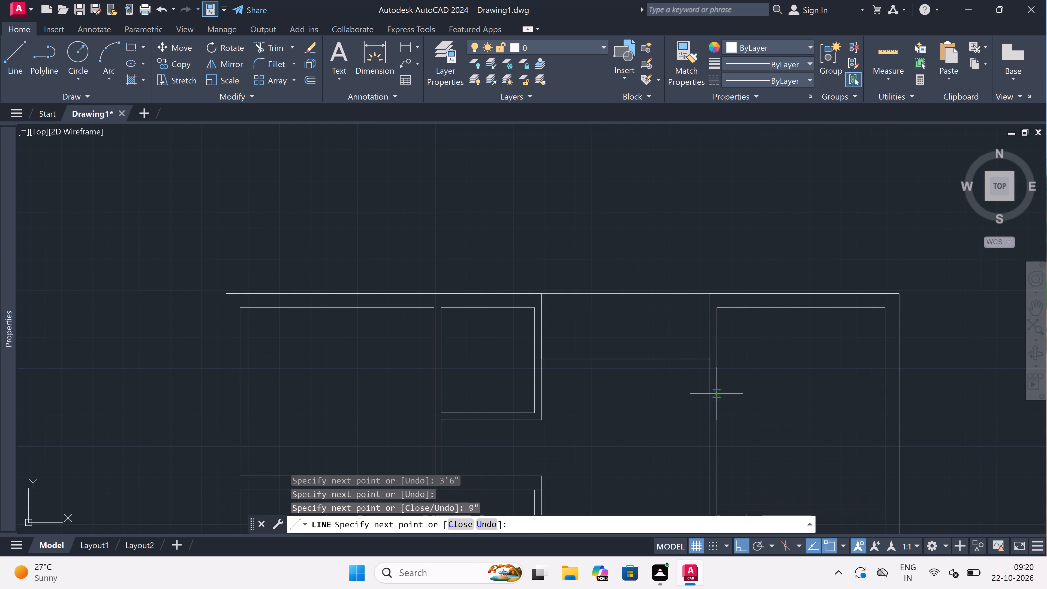
{"action": "left_click", "coordinate": [544, 375]}
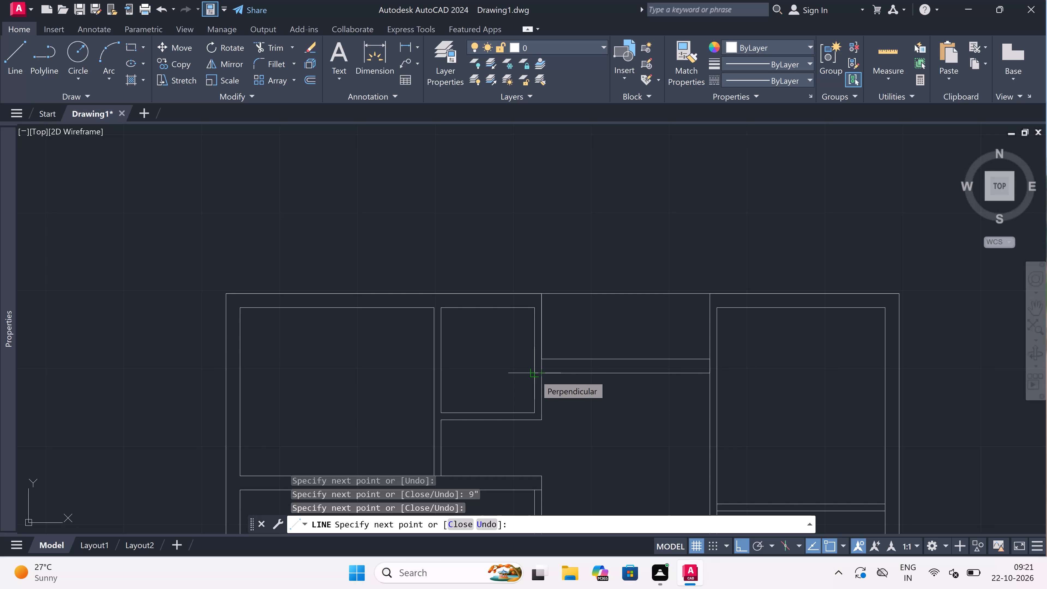
{"action": "key", "text": "Escape"}
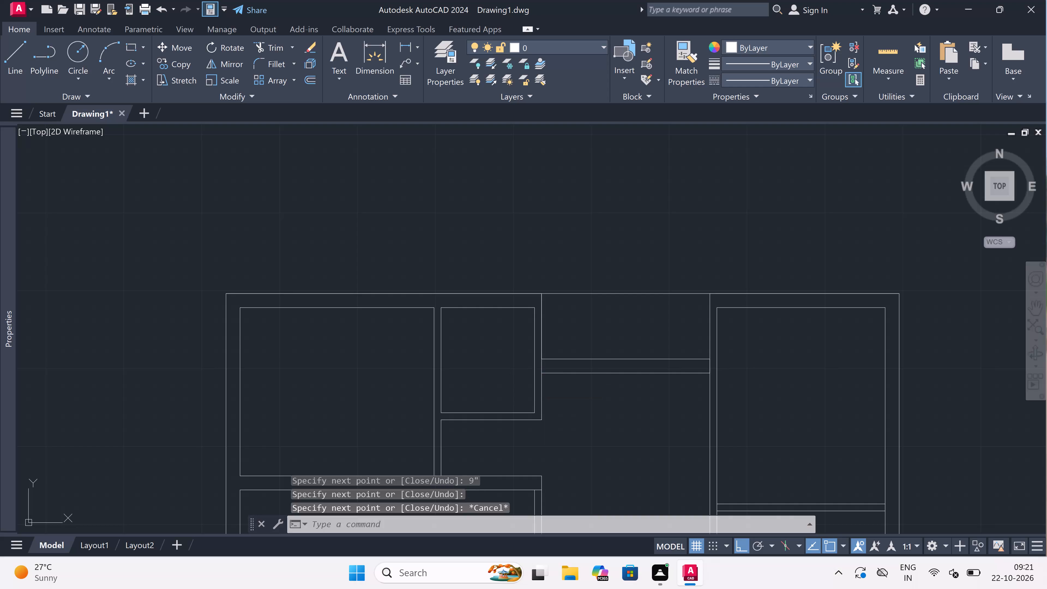
Trim the second and third partition faces between the two recess wall lines, opening both wall junctions.
{"action": "key", "text": "t"}
{"action": "key", "text": "r"}
{"action": "key", "text": "space"}
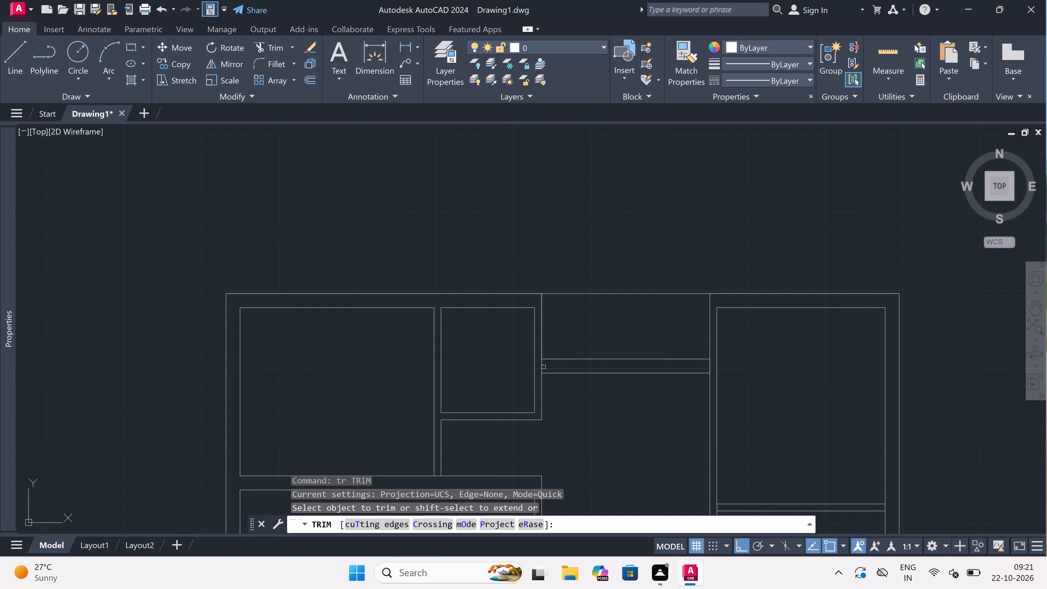
{"action": "scroll", "coordinate": [541, 368], "scroll_direction": "up", "scroll_amount": 2}
{"action": "left_click", "coordinate": [536, 366]}
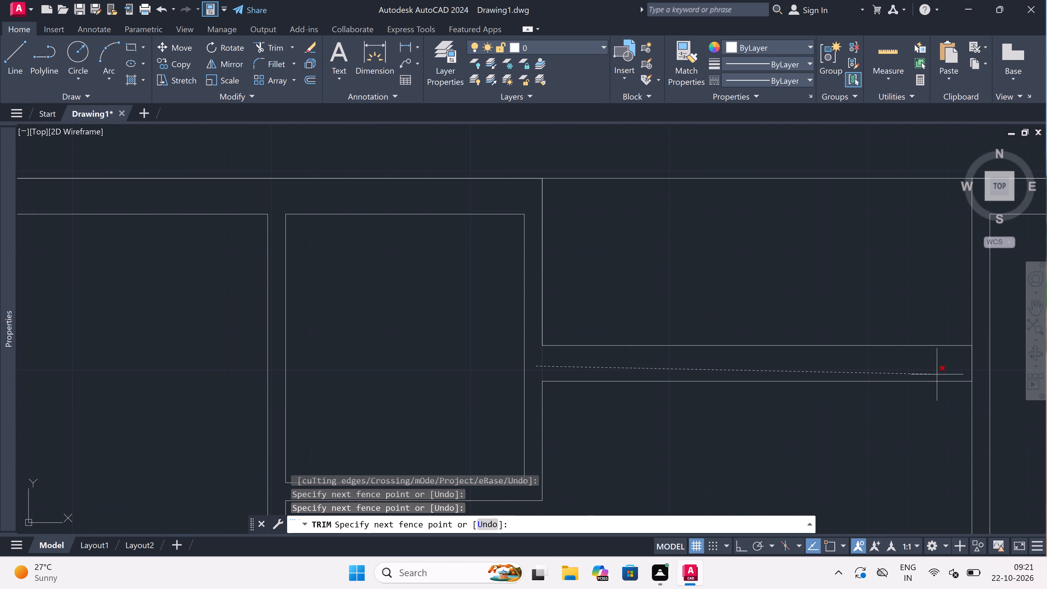
{"action": "left_click", "coordinate": [982, 360]}
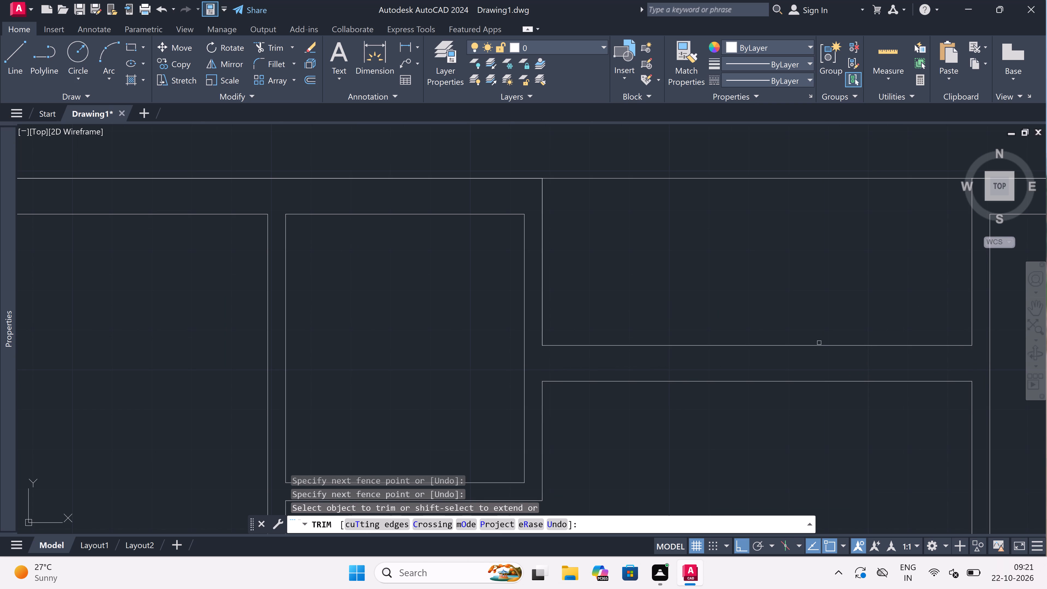
{"action": "key", "text": "Escape"}
Erase the second partition's left face line below the 9" cross wall, beside the large lower-left room.
{"action": "scroll", "coordinate": [752, 313], "scroll_direction": "down", "scroll_amount": 3}
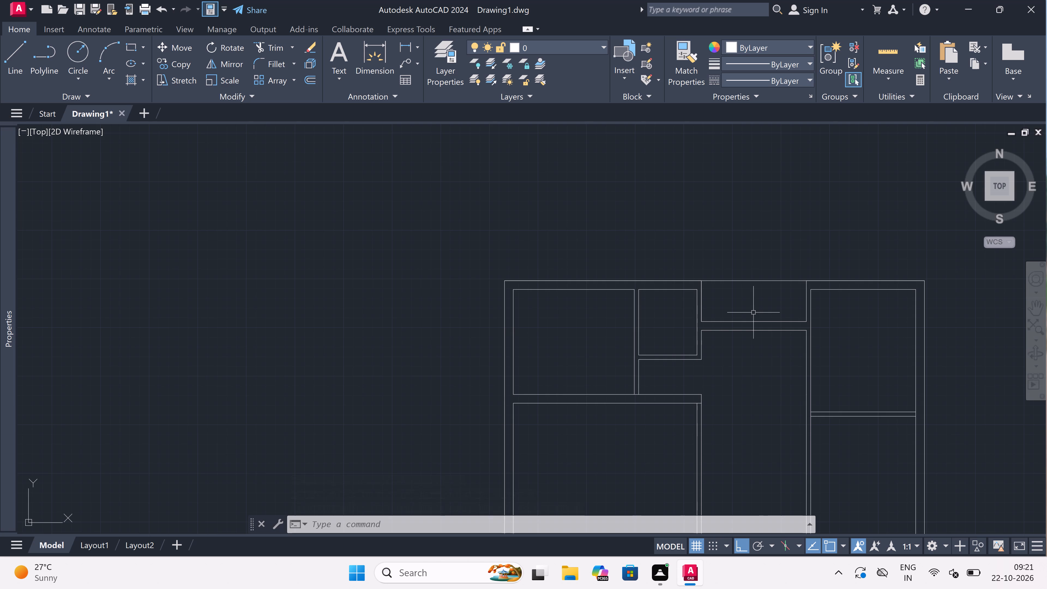
{"action": "scroll", "coordinate": [756, 317], "scroll_direction": "up", "scroll_amount": 1}
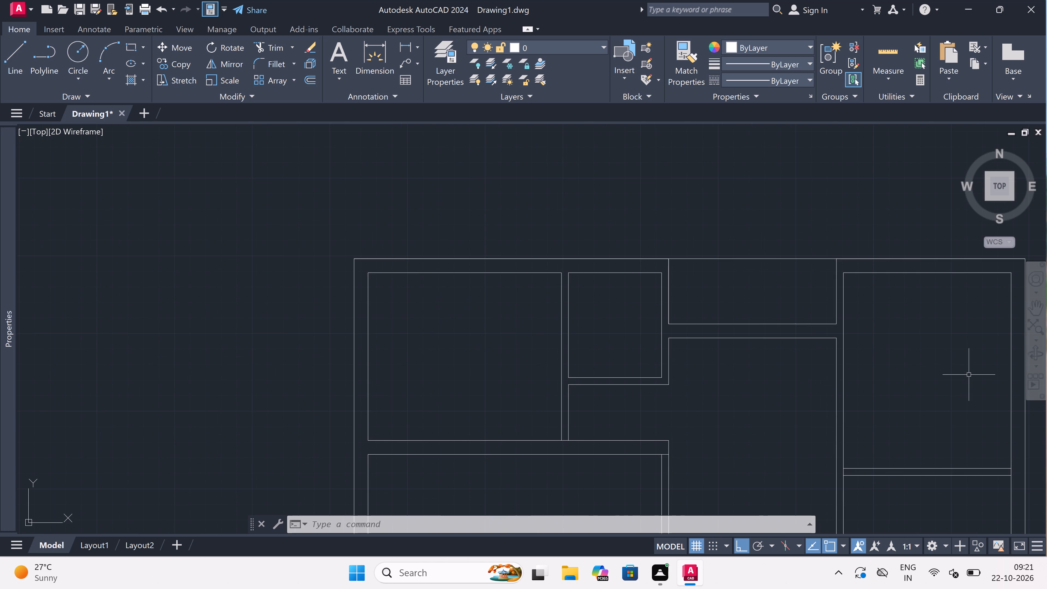
{"action": "scroll", "coordinate": [997, 202], "scroll_direction": "up", "scroll_amount": 1}
{"action": "scroll", "coordinate": [998, 230], "scroll_direction": "down", "scroll_amount": 4}
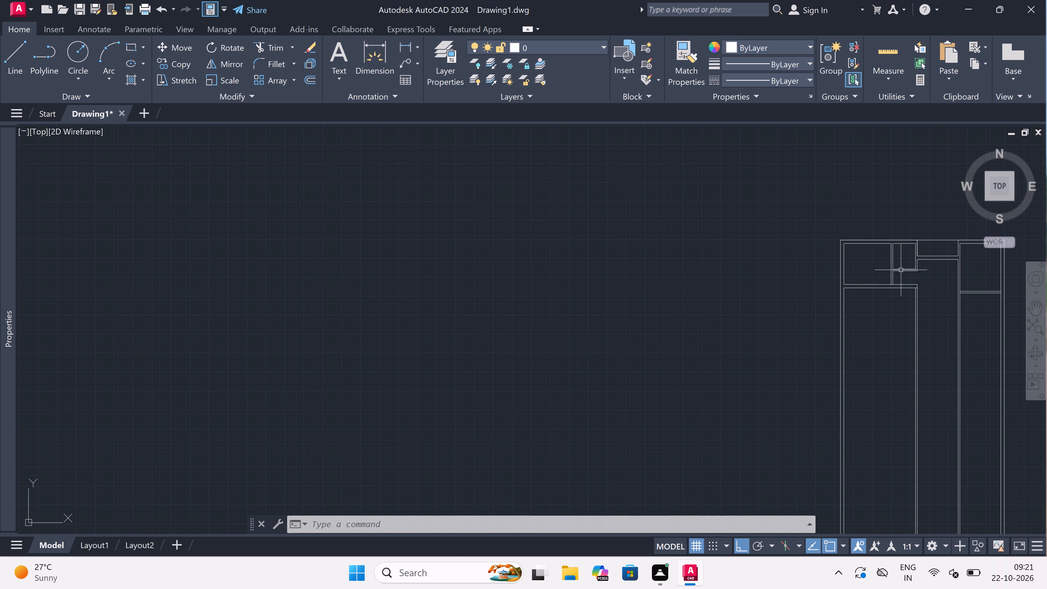
{"action": "scroll", "coordinate": [480, 368], "scroll_direction": "down", "scroll_amount": 3}
{"action": "scroll", "coordinate": [652, 374], "scroll_direction": "up", "scroll_amount": 3}
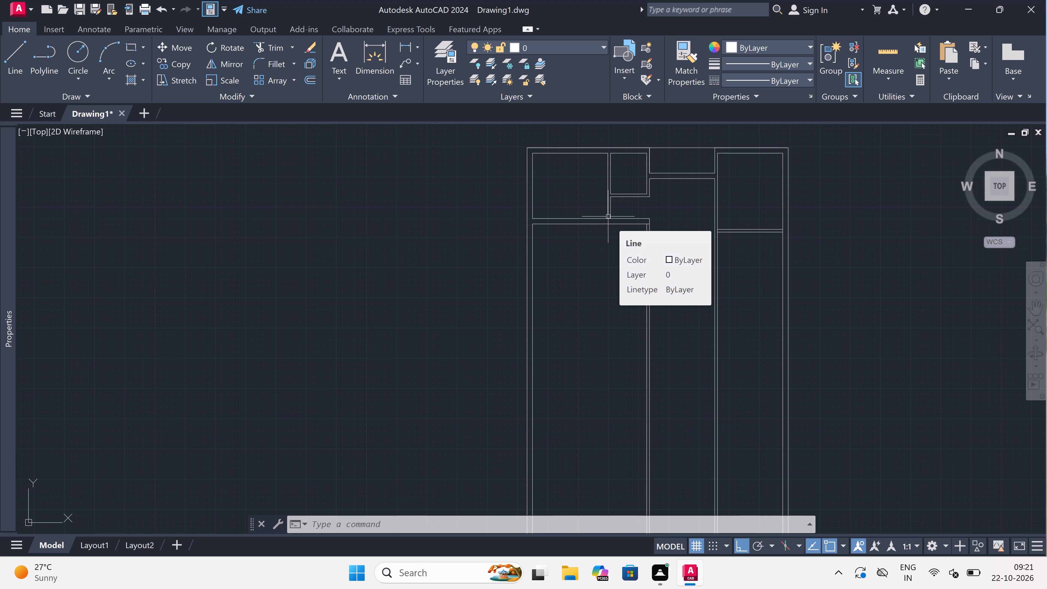
{"action": "scroll", "coordinate": [612, 214], "scroll_direction": "up", "scroll_amount": 1}
{"action": "scroll", "coordinate": [661, 268], "scroll_direction": "up", "scroll_amount": 2}
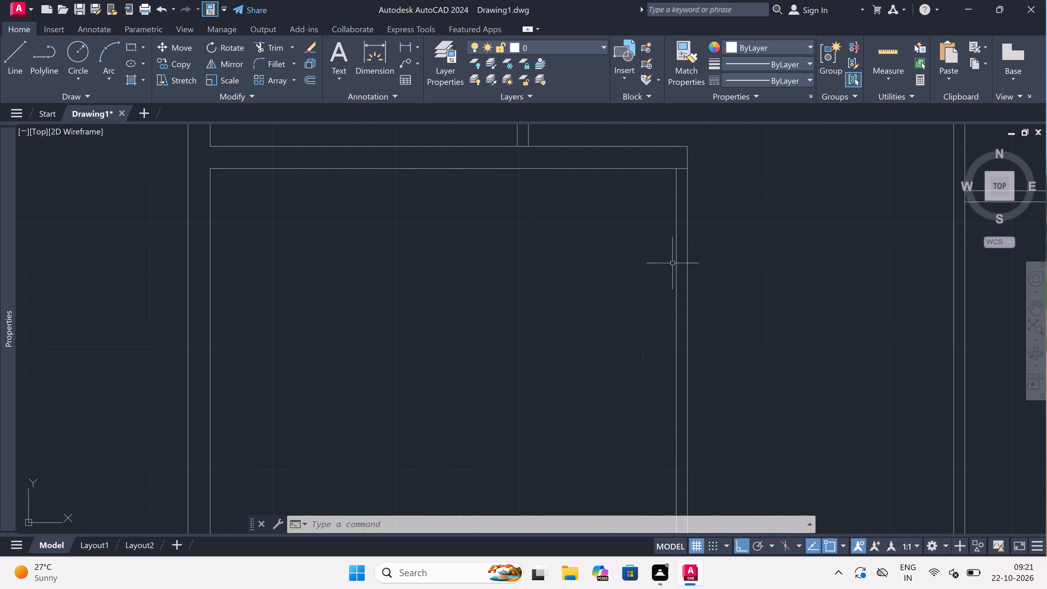
{"action": "left_click", "coordinate": [677, 258]}
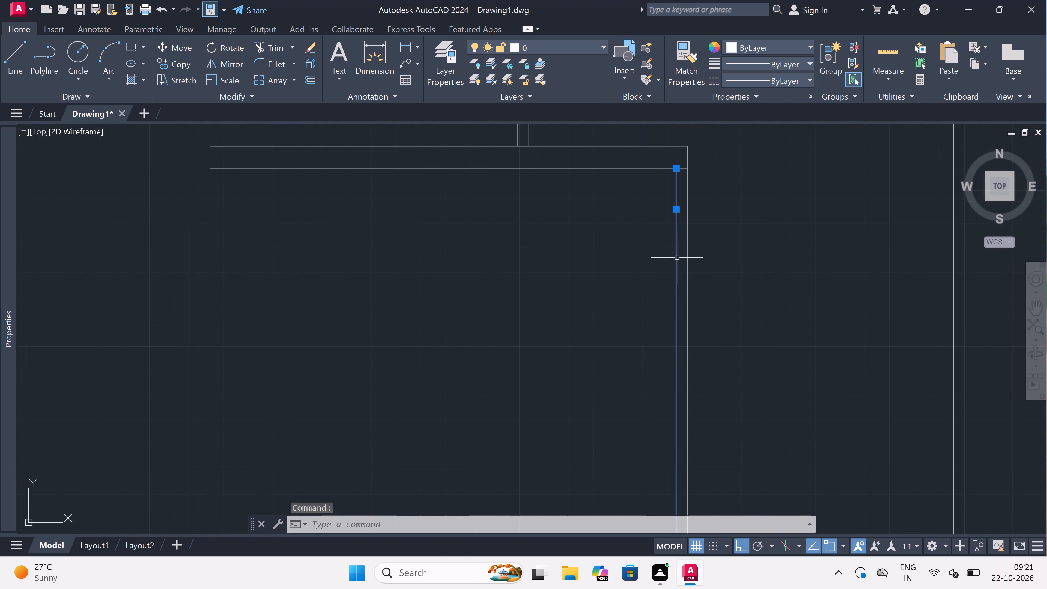
{"action": "key", "text": "Delete"}
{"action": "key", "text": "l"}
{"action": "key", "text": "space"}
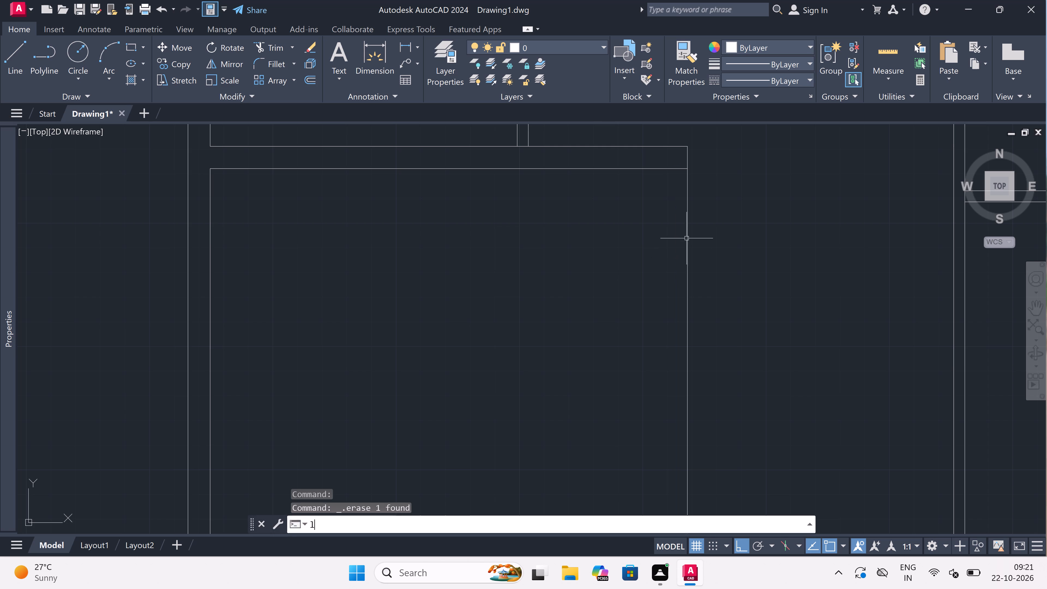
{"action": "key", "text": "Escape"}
Offset the right face of the large lower-left room's right wall 9" inward.
{"action": "key", "text": "o"}
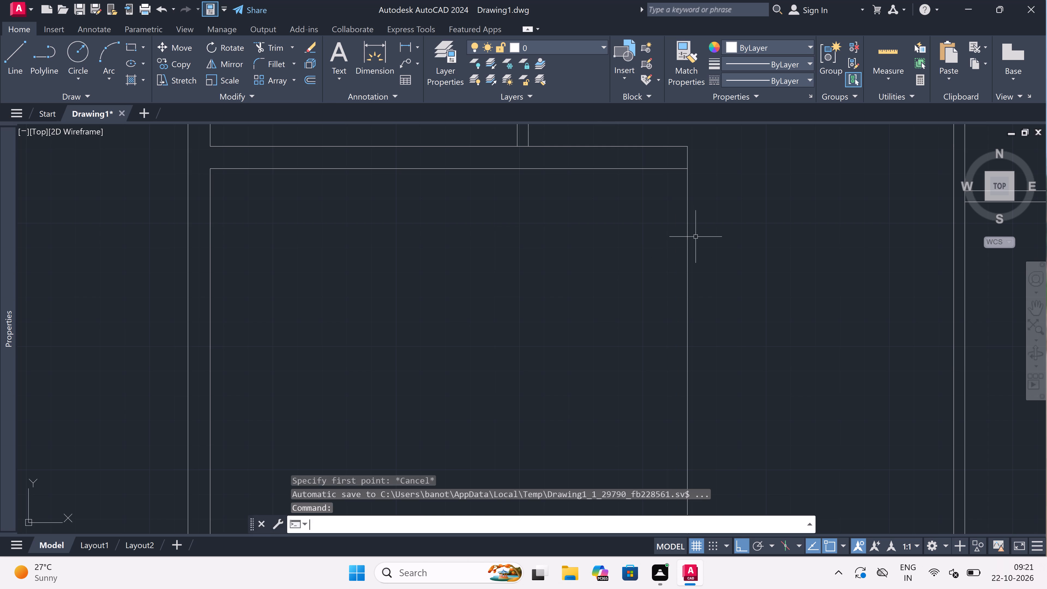
{"action": "key", "text": "space"}
{"action": "left_click", "coordinate": [690, 264]}
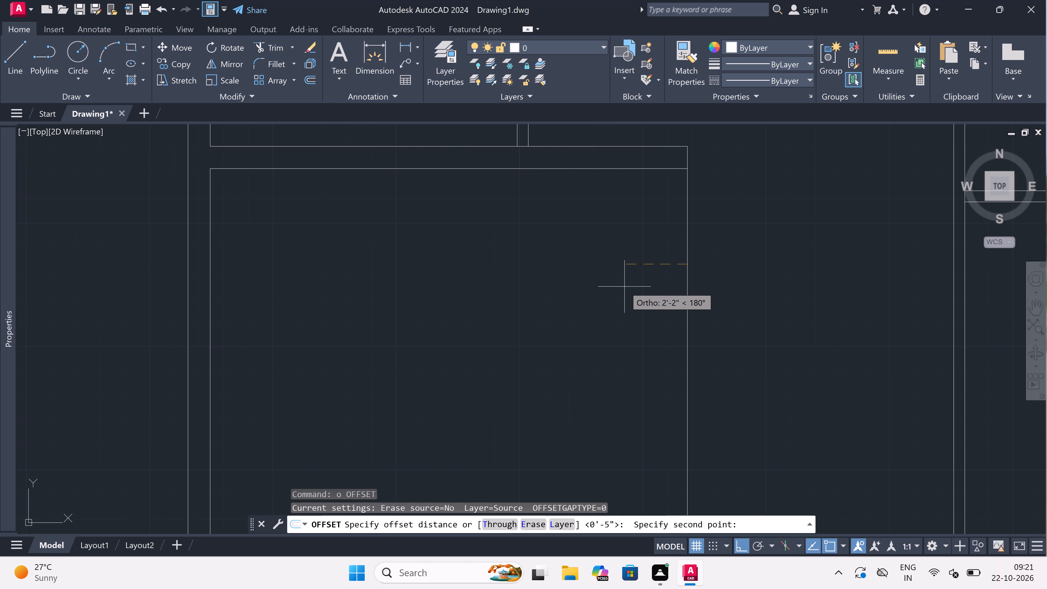
{"action": "key", "text": "9"}
{"action": "key", "text": "shift+quotedbl"}
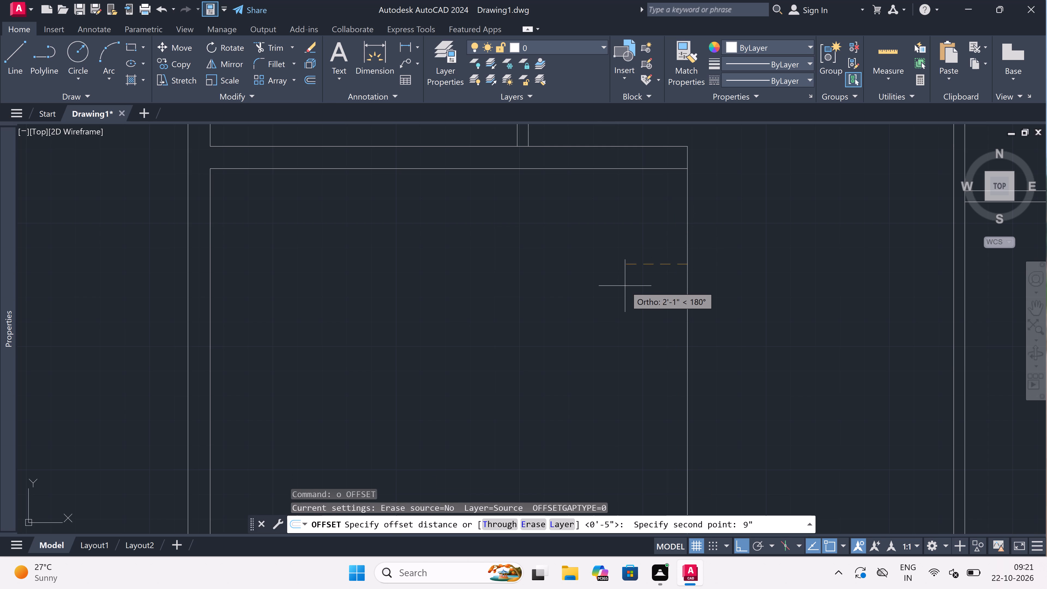
{"action": "key", "text": "space"}
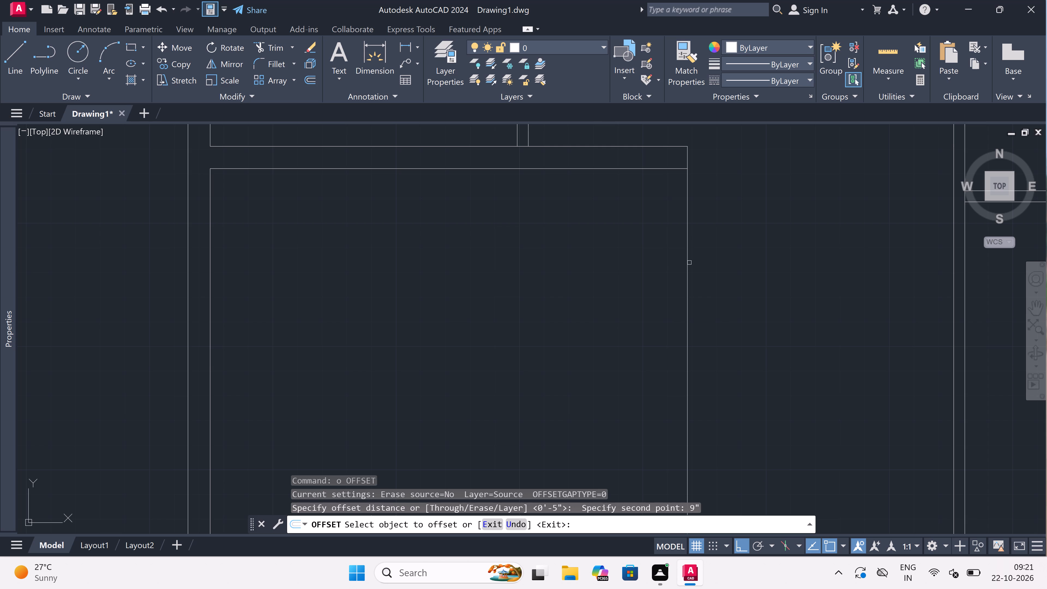
{"action": "left_click_drag", "start_coordinate": [686, 258], "coordinate": [657, 261]}
{"action": "double_click", "coordinate": [494, 302]}
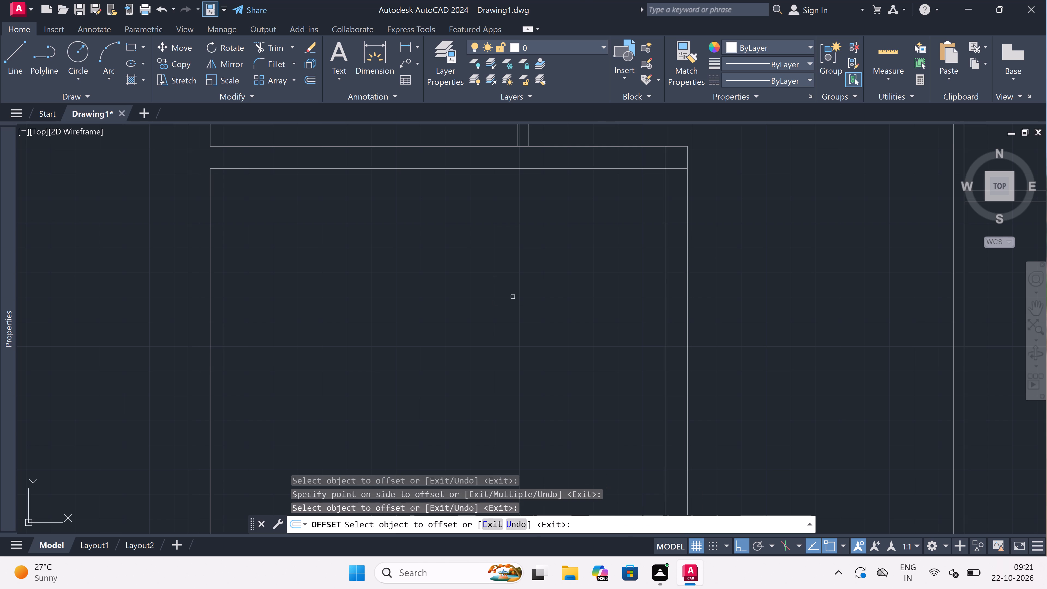
{"action": "key", "text": "Escape"}
Trim the overlapping line ends at the large lower-left room's top-right corner to form a clean 9" wall corner.
{"action": "key", "text": "t"}
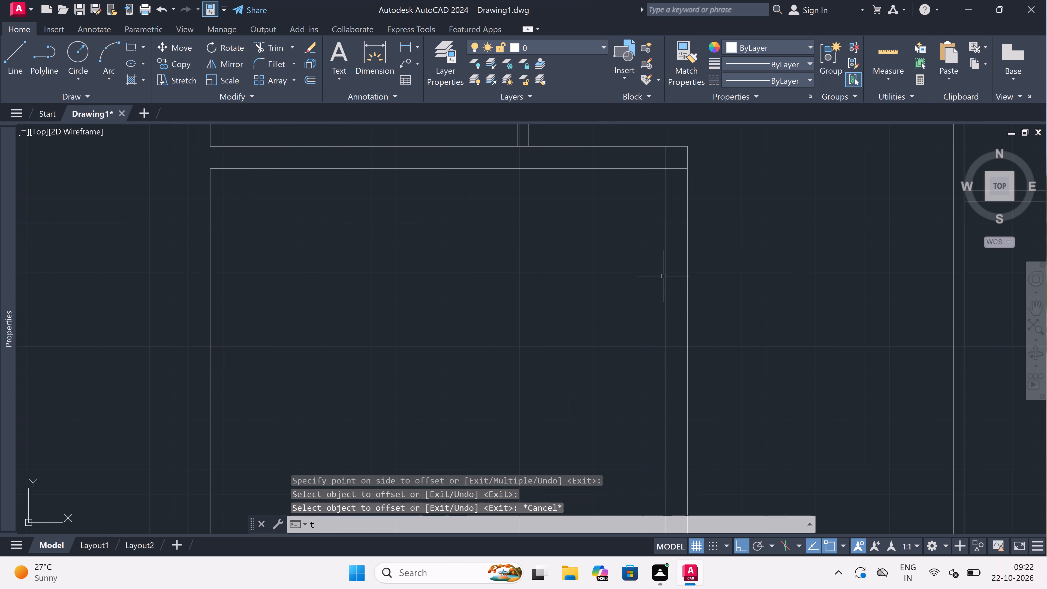
{"action": "key", "text": "r"}
{"action": "key", "text": "space"}
{"action": "scroll", "coordinate": [666, 156], "scroll_direction": "up", "scroll_amount": 1}
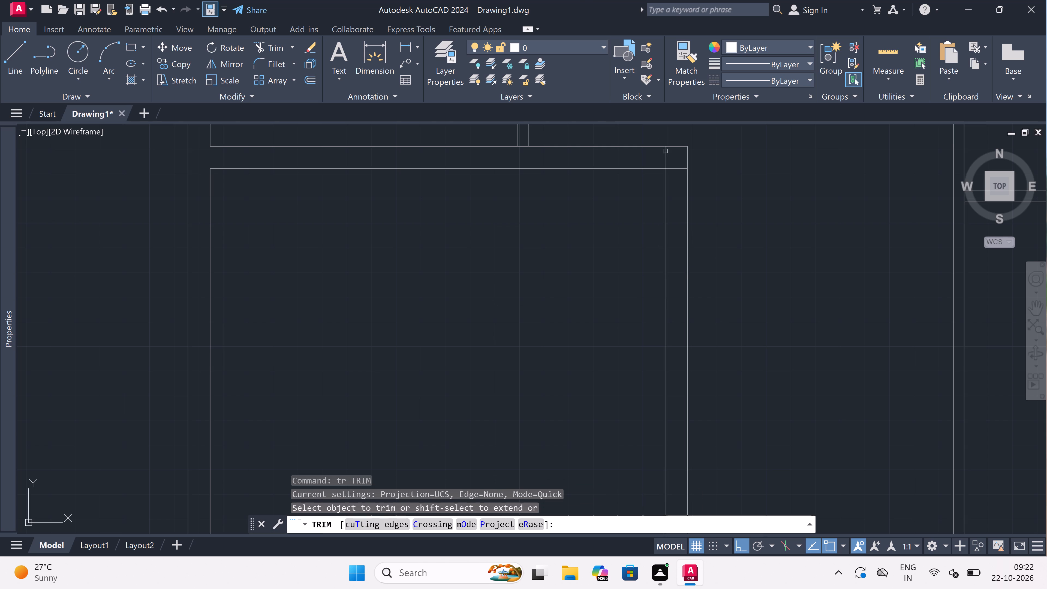
{"action": "left_click", "coordinate": [666, 156]}
{"action": "left_click", "coordinate": [677, 176]}
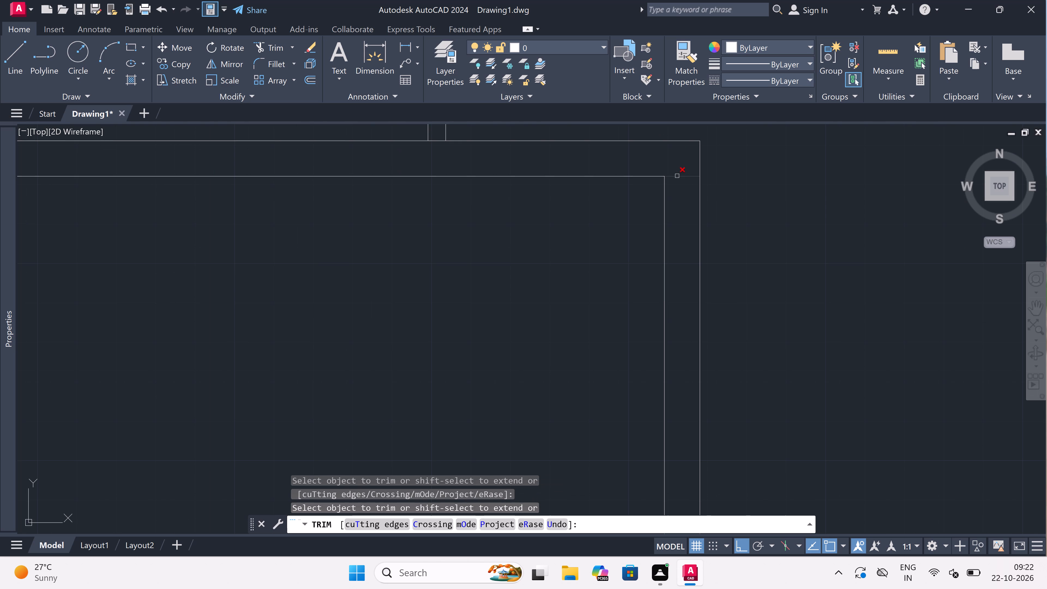
Trim the cross wall's upper line between the first partition's faces to open that wall junction.
{"action": "scroll", "coordinate": [677, 176], "scroll_direction": "down", "scroll_amount": 3}
{"action": "scroll", "coordinate": [621, 166], "scroll_direction": "up", "scroll_amount": 3}
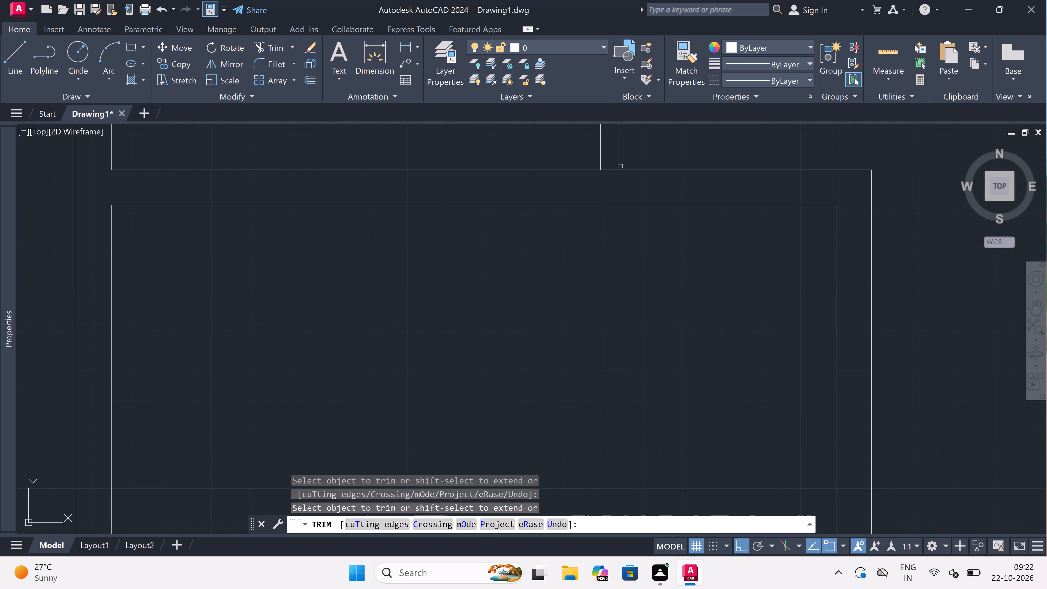
{"action": "left_click", "coordinate": [613, 169]}
{"action": "scroll", "coordinate": [603, 225], "scroll_direction": "down", "scroll_amount": 4}
{"action": "scroll", "coordinate": [540, 244], "scroll_direction": "up", "scroll_amount": 2}
{"action": "scroll", "coordinate": [540, 244], "scroll_direction": "down", "scroll_amount": 1}
{"action": "key", "text": "Escape"}
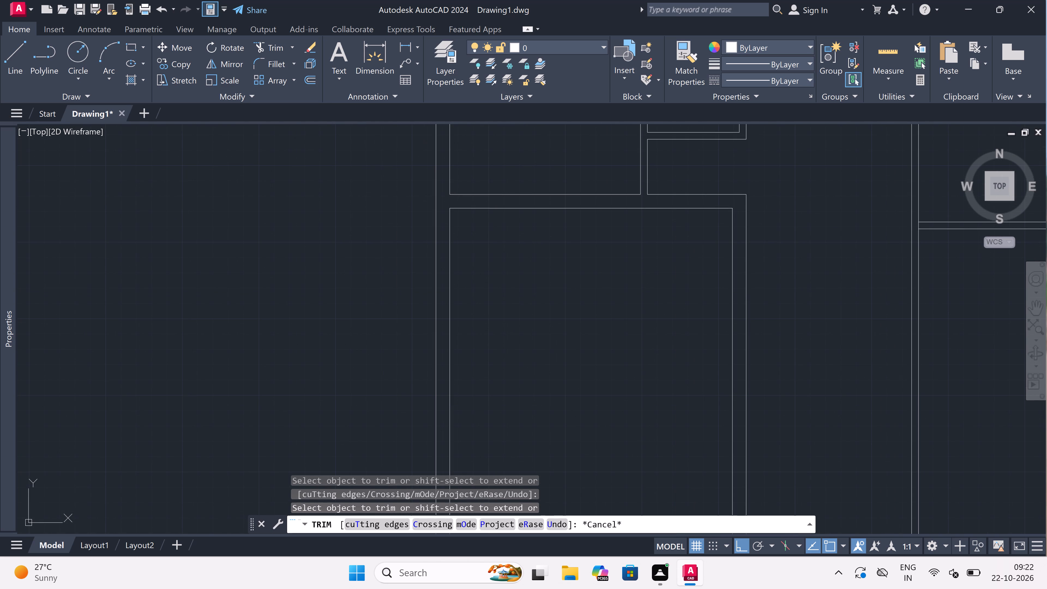
Offset the large lower-left room's top inner wall line 9'4.5" downward into the room.
{"action": "key", "text": "o"}
{"action": "key", "text": "space"}
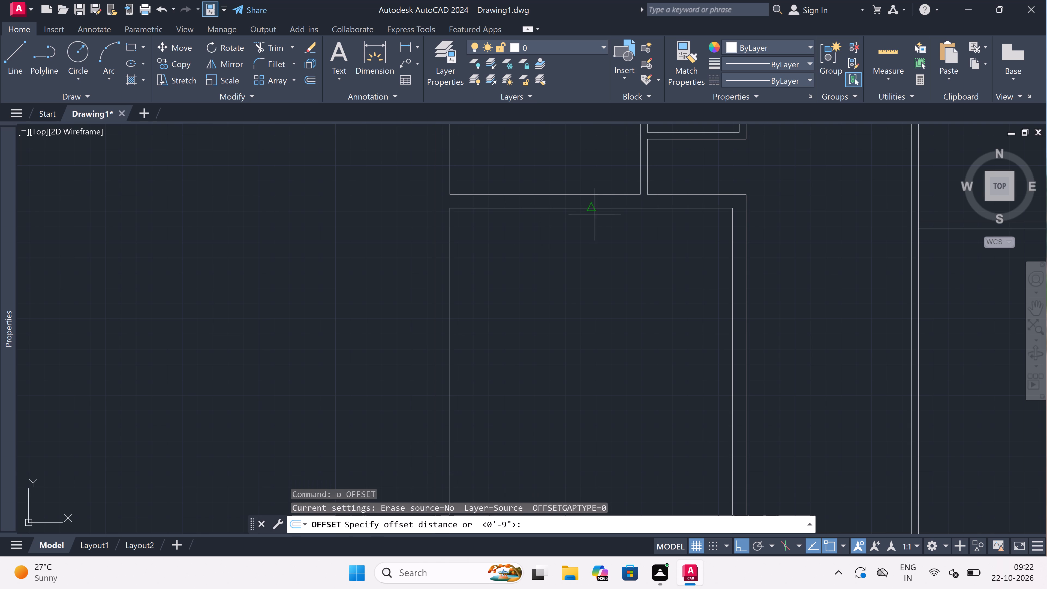
{"action": "left_click", "coordinate": [594, 209]}
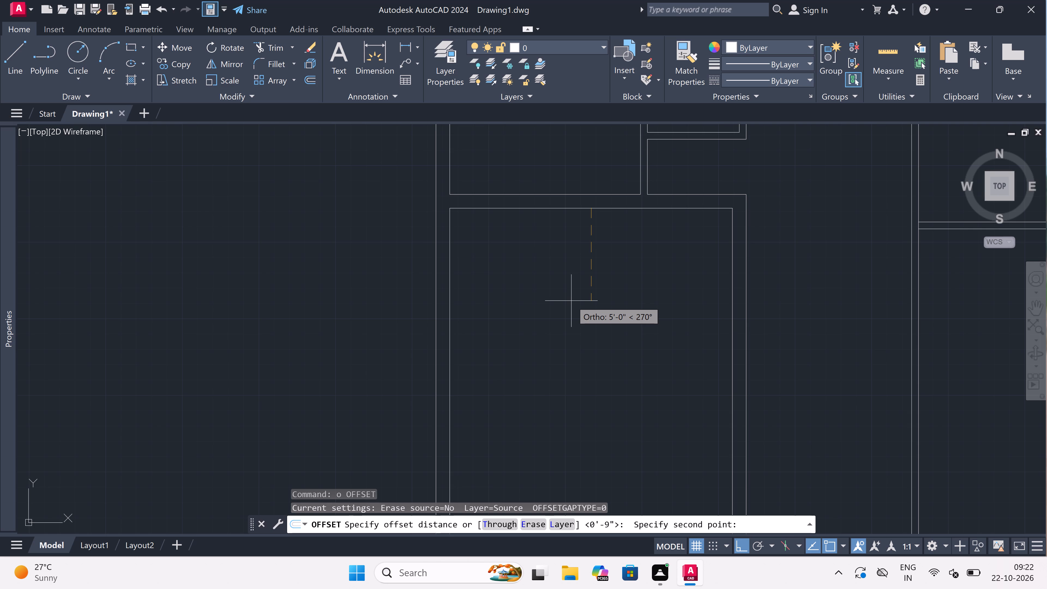
{"action": "type", "text": "9'"}
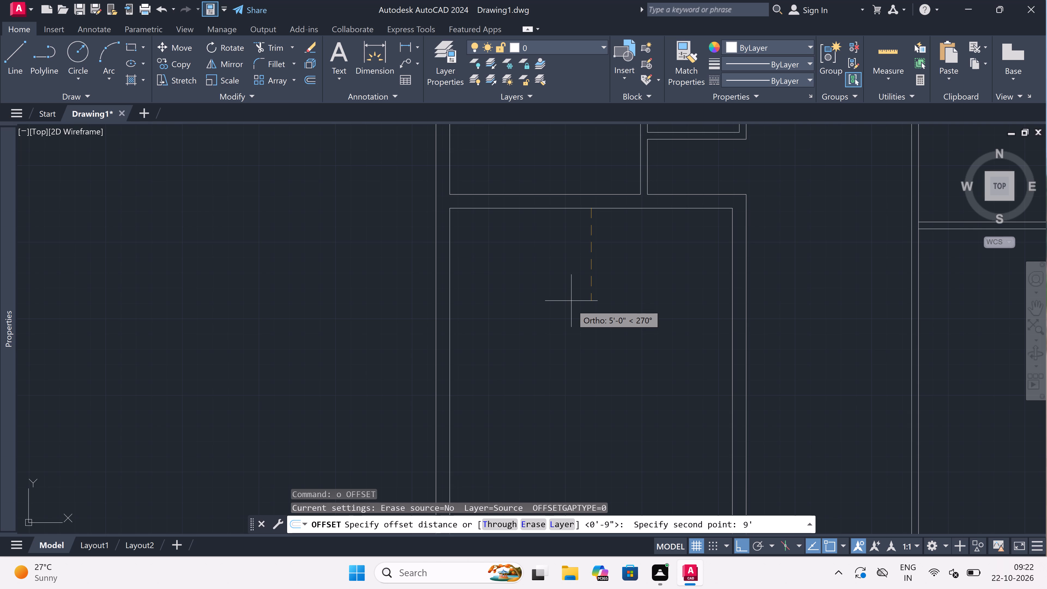
{"action": "type", "text": "4.5\""}
{"action": "key", "text": "space"}
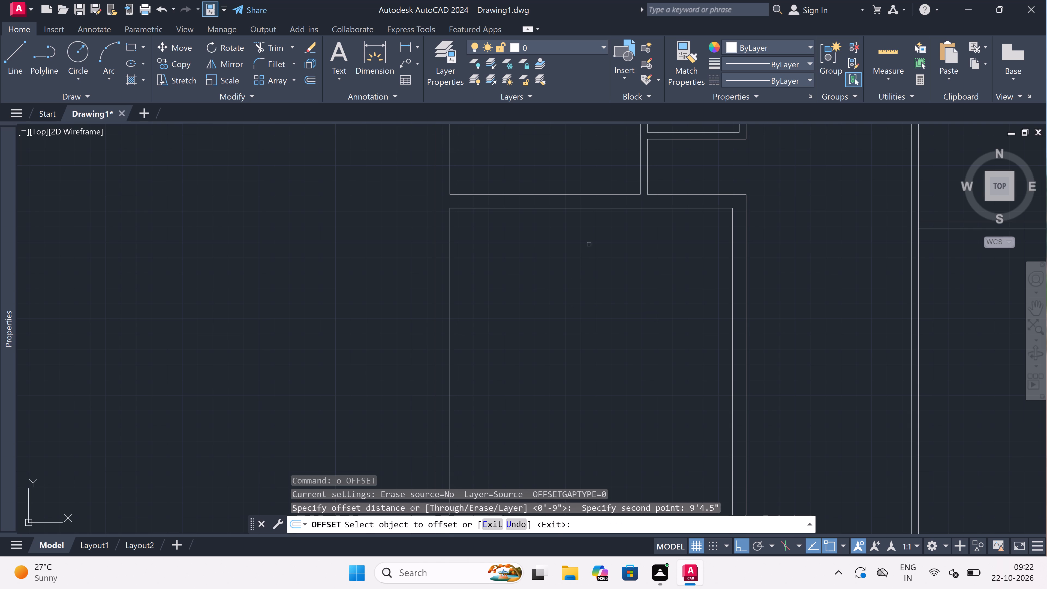
{"action": "left_click_drag", "start_coordinate": [613, 208], "coordinate": [613, 232]}
{"action": "left_click", "coordinate": [603, 378]}
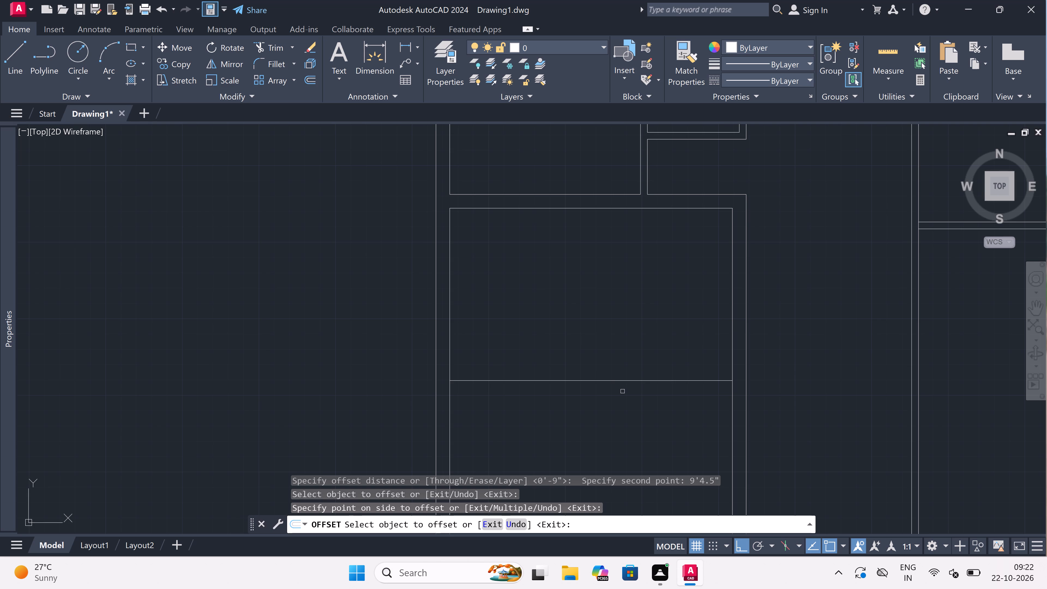
{"action": "key", "text": "Escape"}
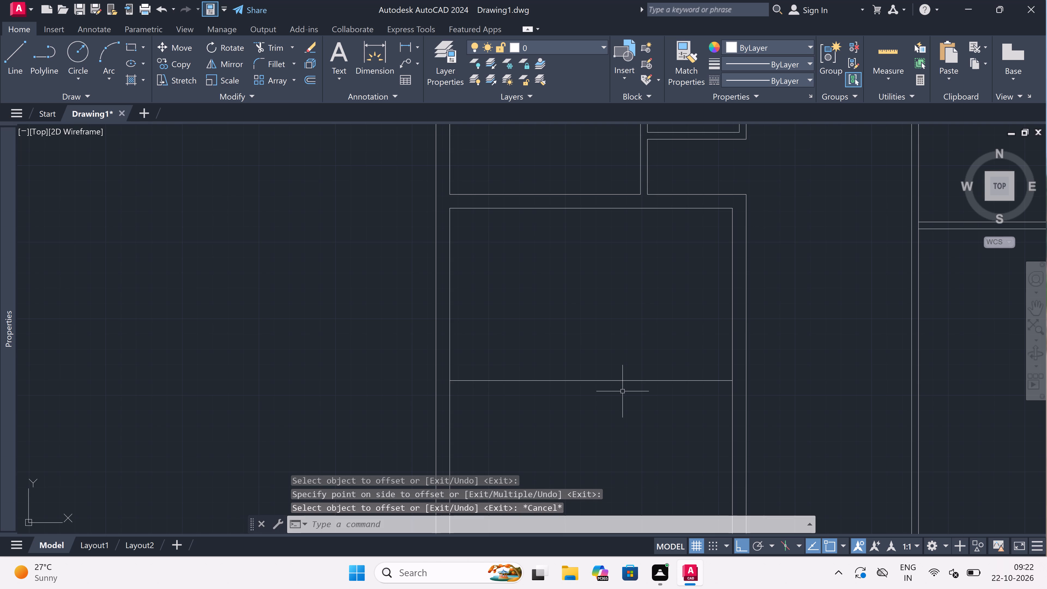
Offset the new cross line in the large lower-left room 4.5" downward to form a partition.
{"action": "key", "text": "space"}
{"action": "scroll", "coordinate": [934, 506], "scroll_direction": "up", "scroll_amount": 1}
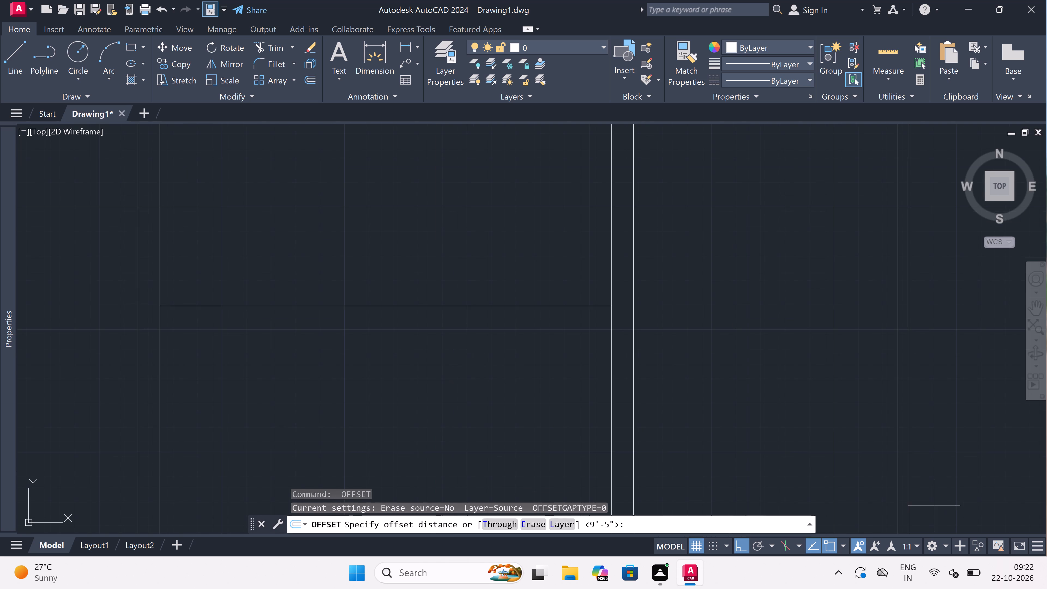
{"action": "scroll", "coordinate": [508, 278], "scroll_direction": "down", "scroll_amount": 5}
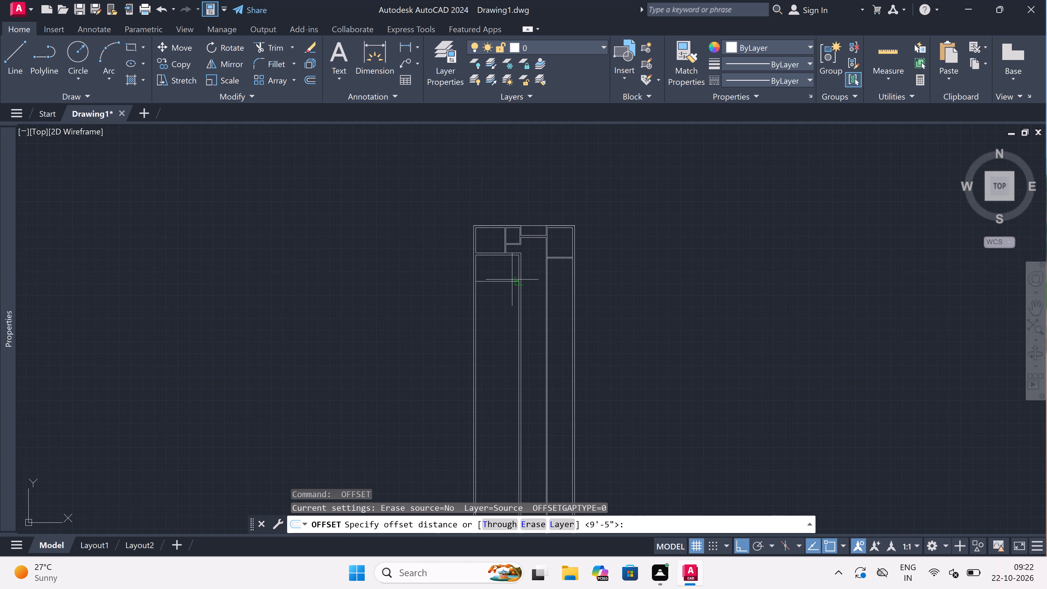
{"action": "scroll", "coordinate": [512, 280], "scroll_direction": "up", "scroll_amount": 4}
{"action": "scroll", "coordinate": [512, 280], "scroll_direction": "down", "scroll_amount": 5}
{"action": "scroll", "coordinate": [512, 280], "scroll_direction": "up", "scroll_amount": 1}
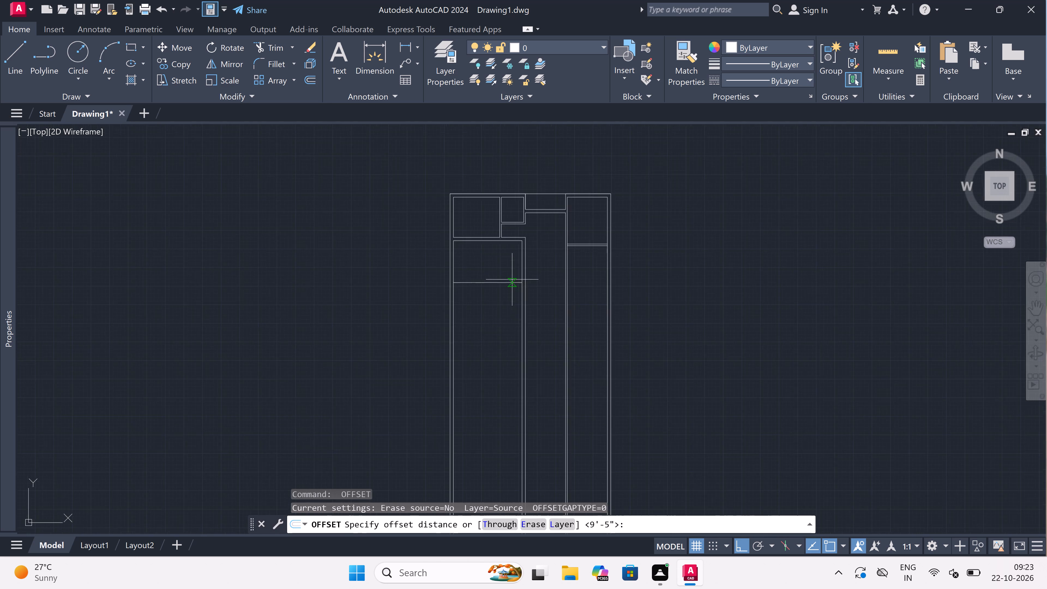
{"action": "scroll", "coordinate": [512, 280], "scroll_direction": "up", "scroll_amount": 2}
{"action": "scroll", "coordinate": [512, 280], "scroll_direction": "down", "scroll_amount": 3}
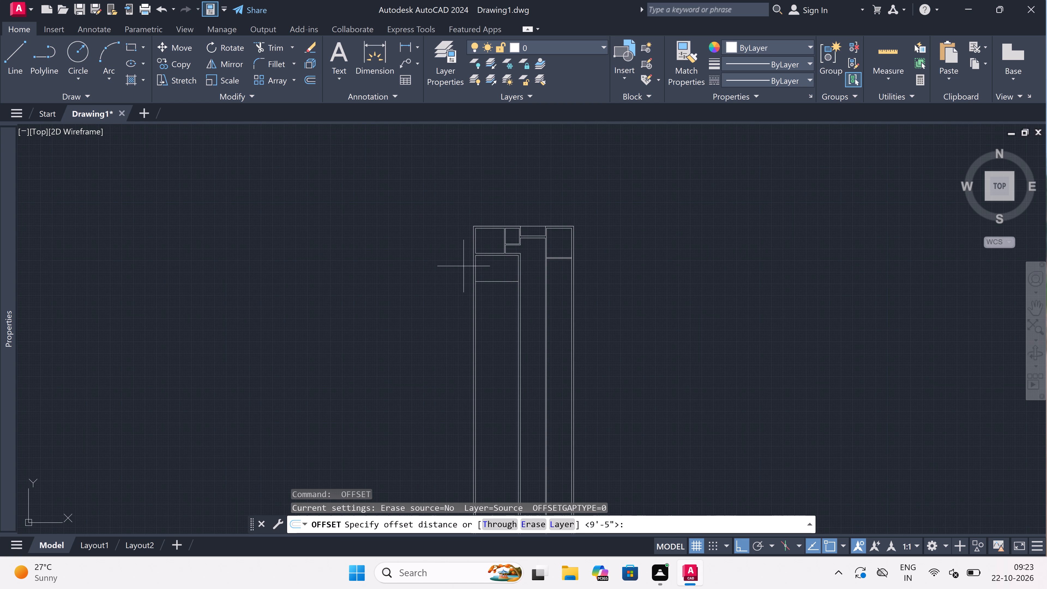
{"action": "scroll", "coordinate": [492, 281], "scroll_direction": "up", "scroll_amount": 3}
{"action": "left_click", "coordinate": [497, 275]}
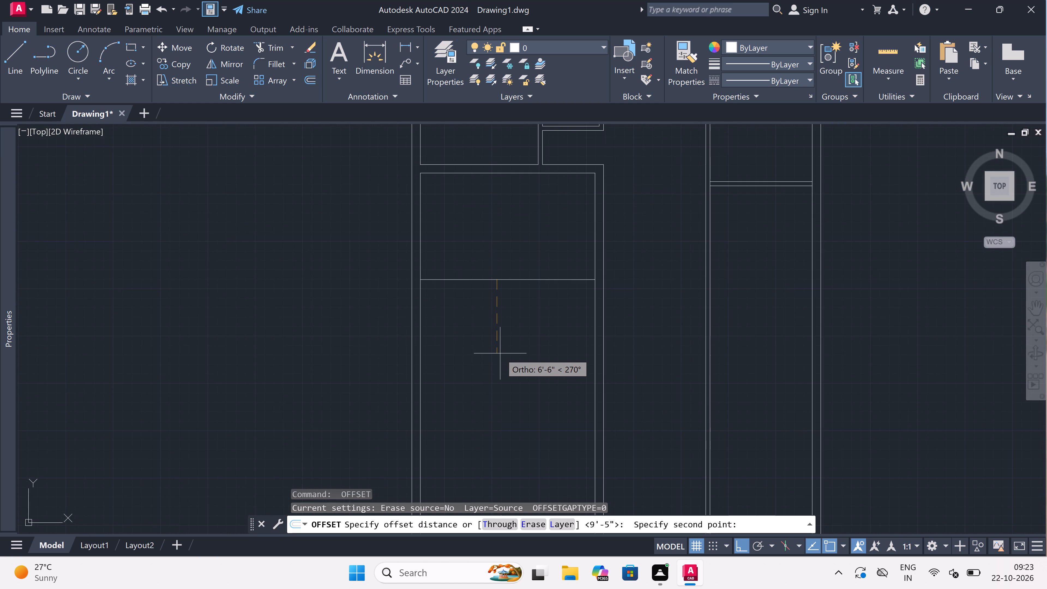
{"action": "type", "text": "4.5"}
{"action": "type", "text": "\""}
{"action": "key", "text": "space"}
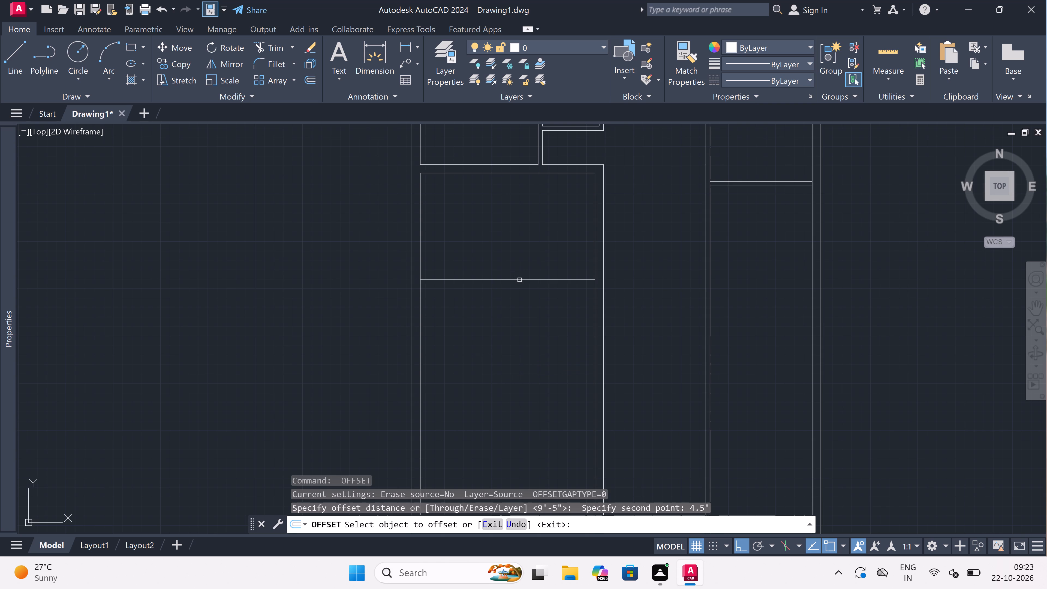
{"action": "left_click_drag", "start_coordinate": [519, 280], "coordinate": [519, 301]}
{"action": "left_click", "coordinate": [516, 340]}
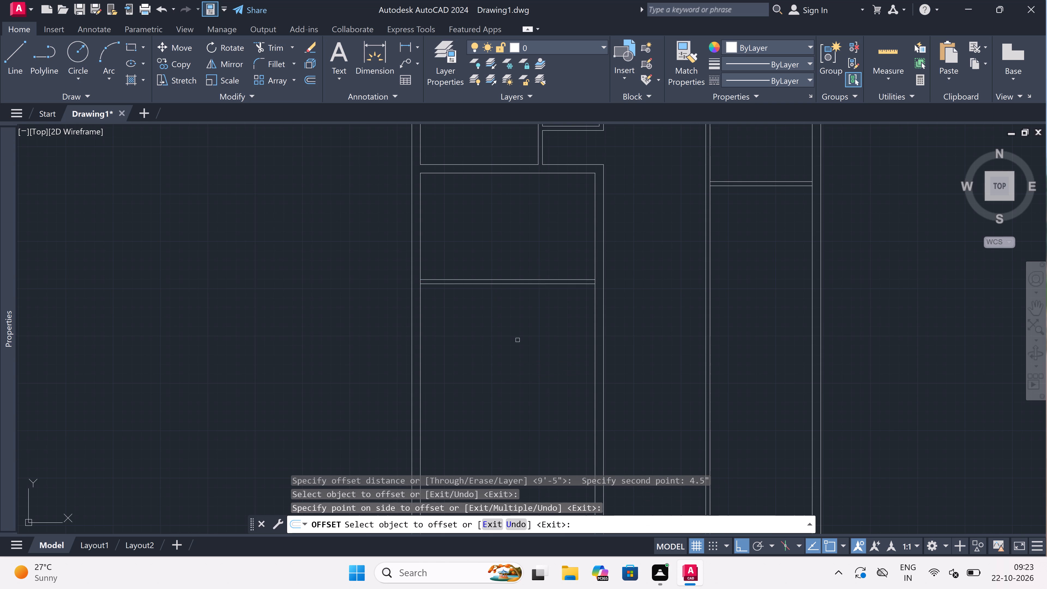
{"action": "key", "text": "Escape"}
Draw a small enclosure's inner outline from the partition's left end: 5' along the partition, 5'7.5" up, and straight back to the left wall.
{"action": "type", "text": "l"}
{"action": "key", "text": "space"}
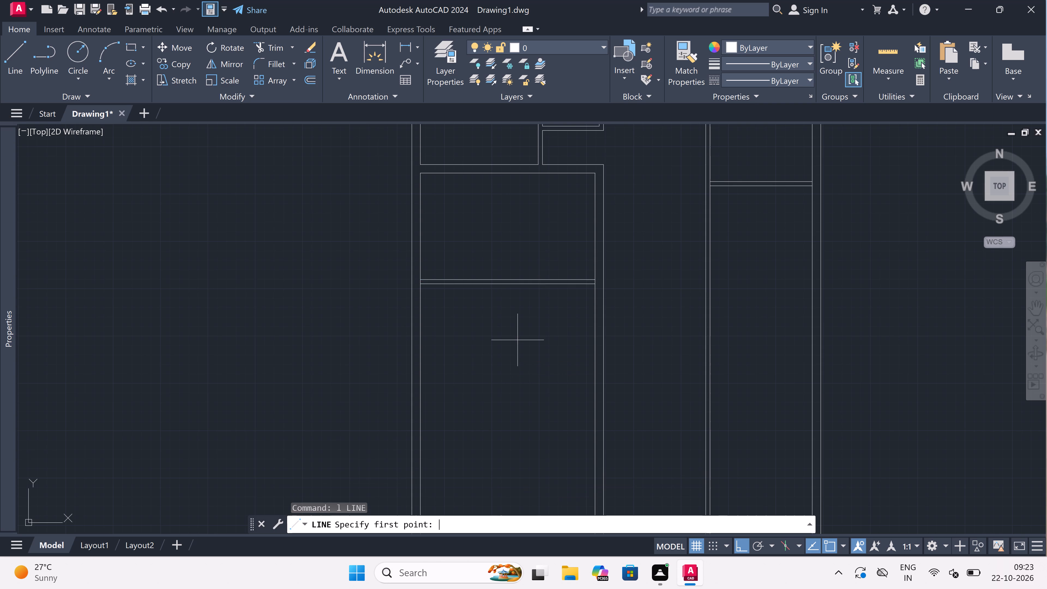
{"action": "scroll", "coordinate": [469, 271], "scroll_direction": "up", "scroll_amount": 1}
{"action": "scroll", "coordinate": [461, 306], "scroll_direction": "down", "scroll_amount": 2}
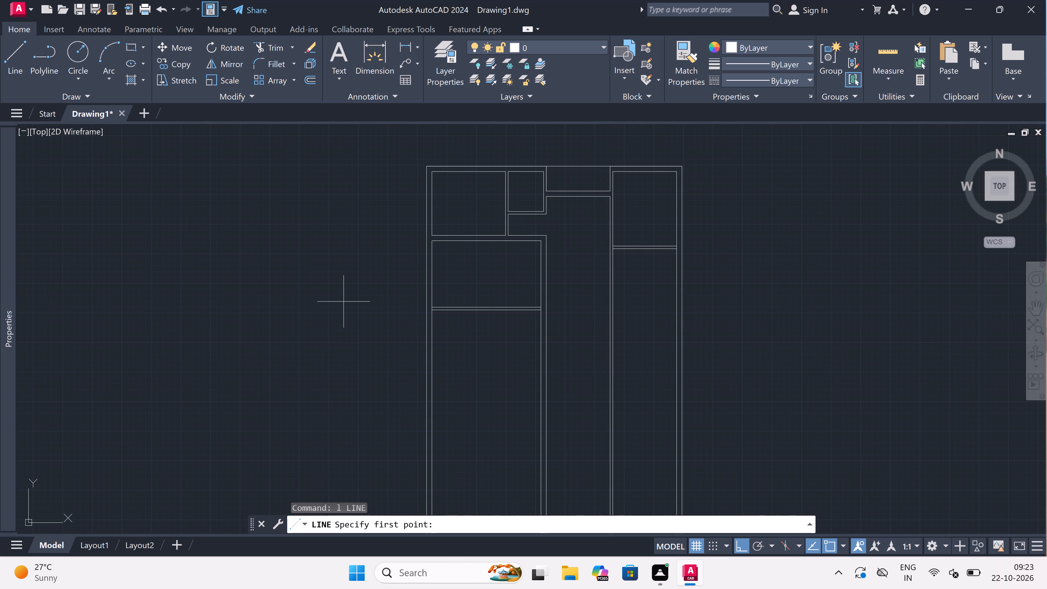
{"action": "scroll", "coordinate": [427, 300], "scroll_direction": "up", "scroll_amount": 3}
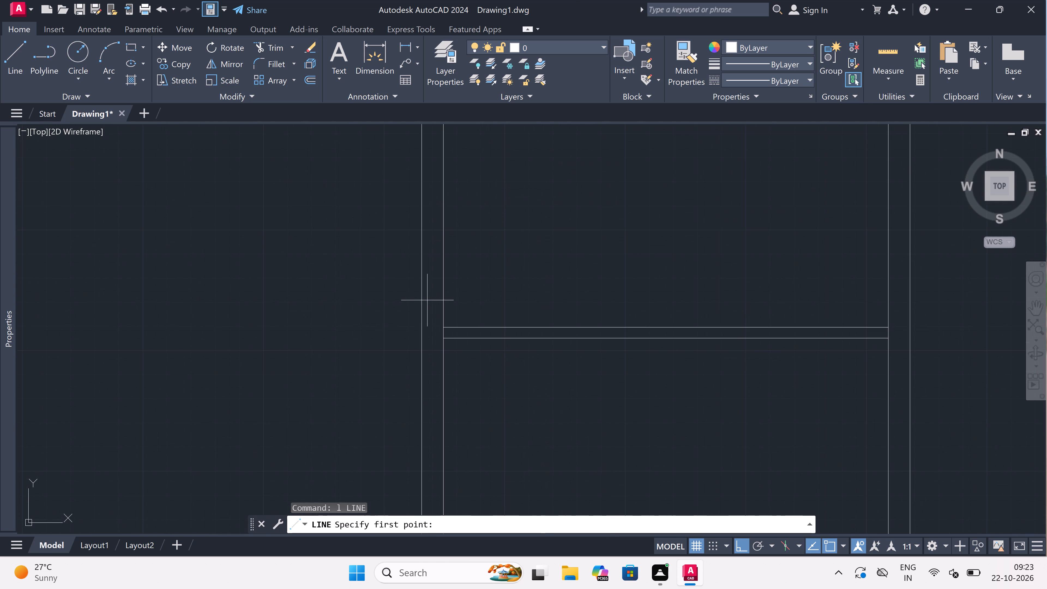
{"action": "scroll", "coordinate": [438, 316], "scroll_direction": "up", "scroll_amount": 1}
{"action": "left_click", "coordinate": [446, 333]}
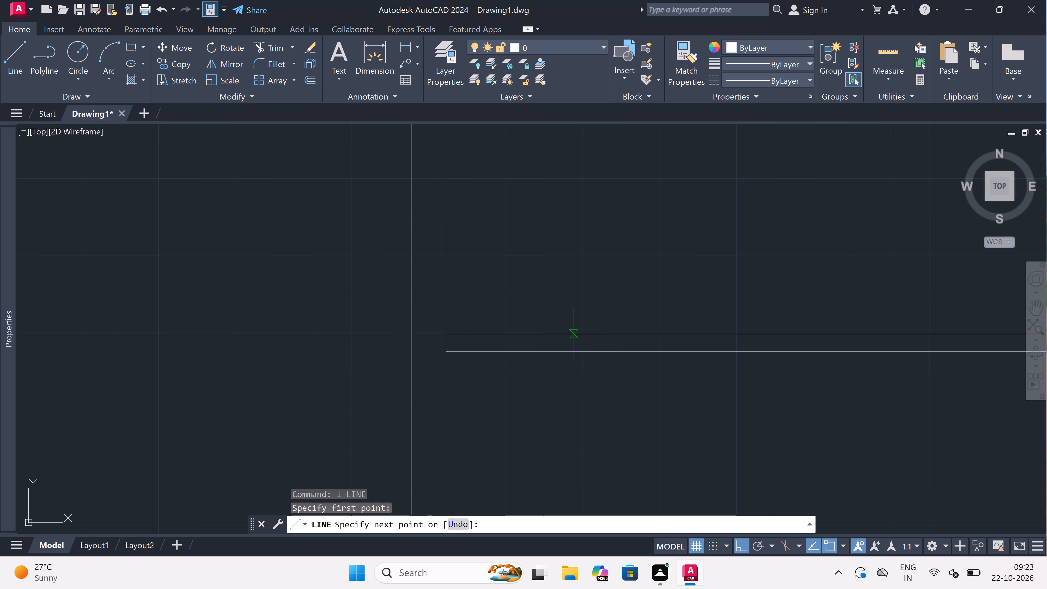
{"action": "type", "text": "5'"}
{"action": "key", "text": "space"}
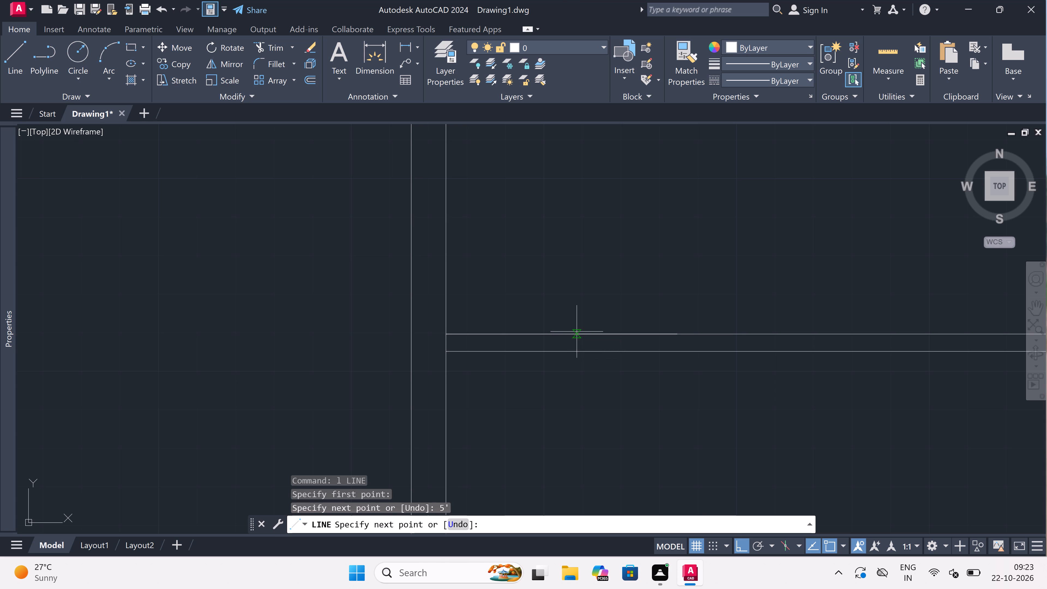
{"action": "scroll", "coordinate": [577, 332], "scroll_direction": "down", "scroll_amount": 2}
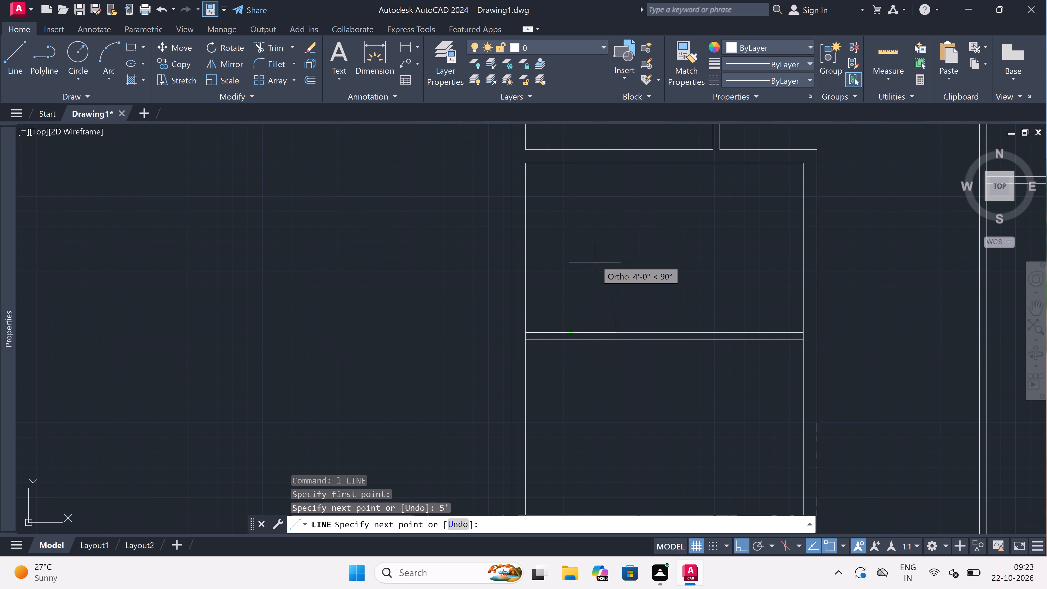
{"action": "type", "text": "5'"}
{"action": "type", "text": "7.5"}
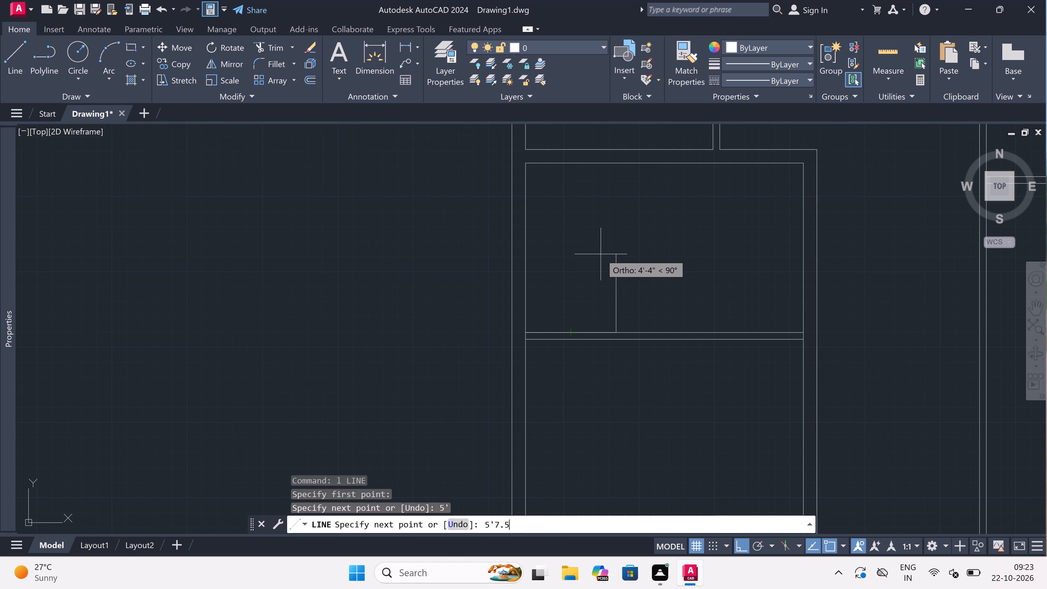
{"action": "key", "text": "shift+quotedbl"}
{"action": "key", "text": "space"}
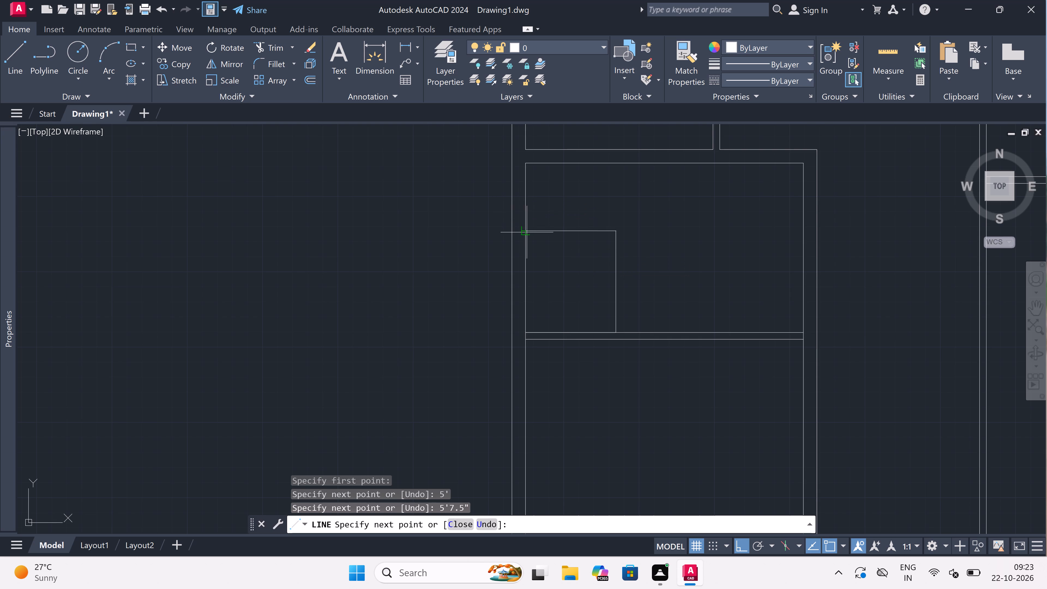
{"action": "left_click_drag", "start_coordinate": [521, 218], "coordinate": [508, 205]}
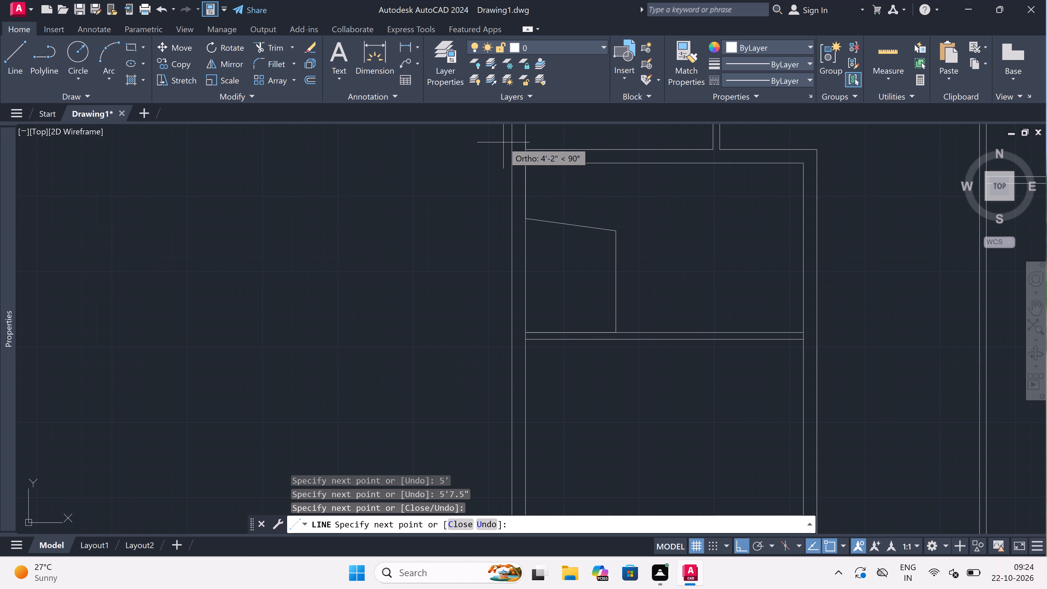
{"action": "key", "text": "ctrl+z"}
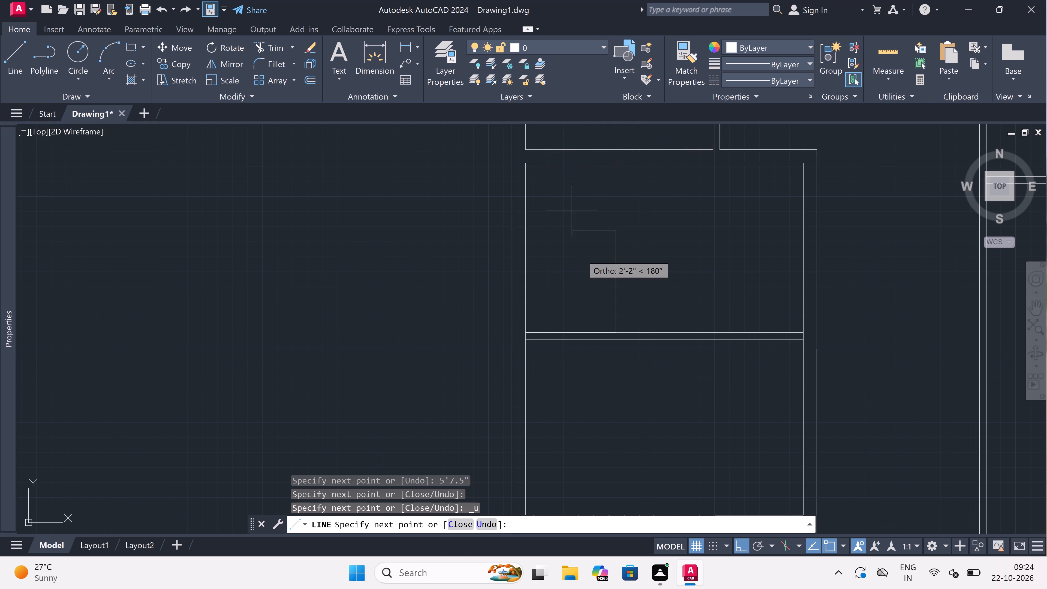
{"action": "scroll", "coordinate": [527, 226], "scroll_direction": "up", "scroll_amount": 2}
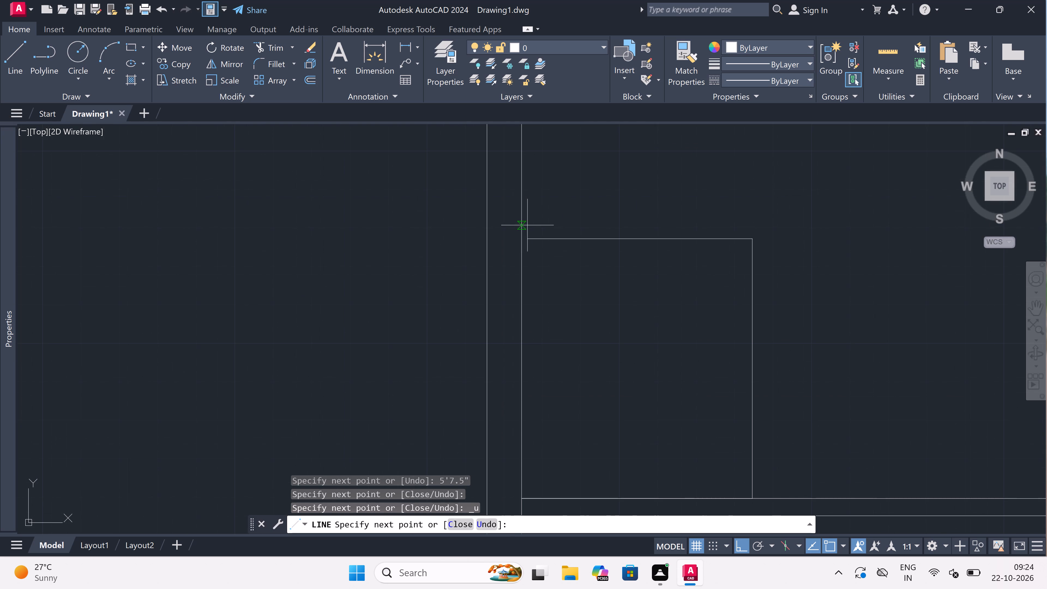
{"action": "left_click", "coordinate": [523, 238]}
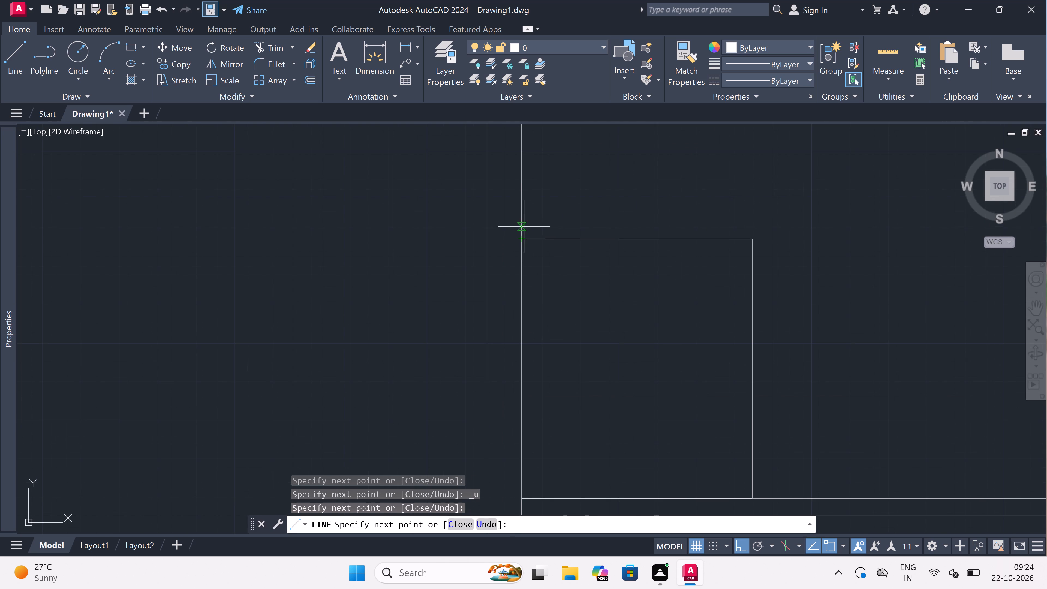
Continue the outline as the enclosure's outer face: 9" up the wall, across to 4.5" beyond the inner corner, and down to the partition.
{"action": "key", "text": "9"}
{"action": "type", "text": "\""}
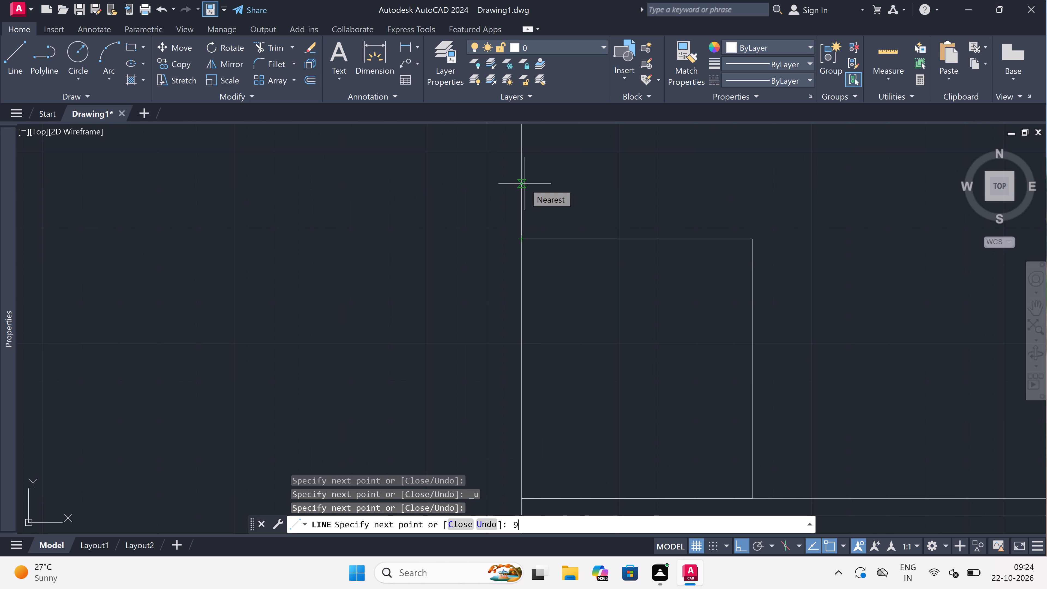
{"action": "key", "text": "space"}
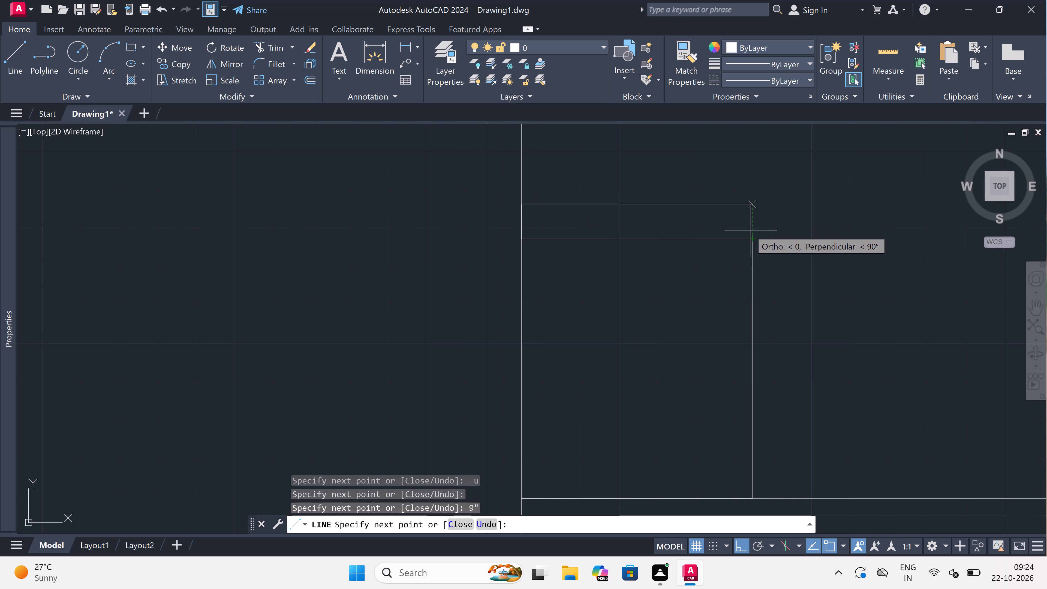
{"action": "left_click", "coordinate": [755, 202]}
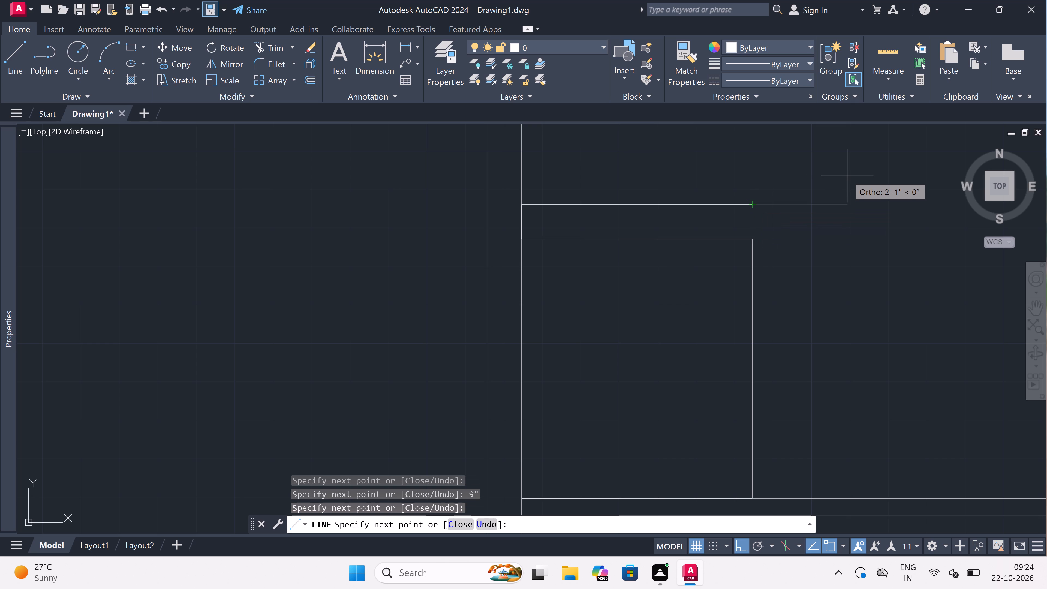
{"action": "key", "text": "4"}
{"action": "type", "text": ".5"}
{"action": "key", "text": "shift+quotedbl"}
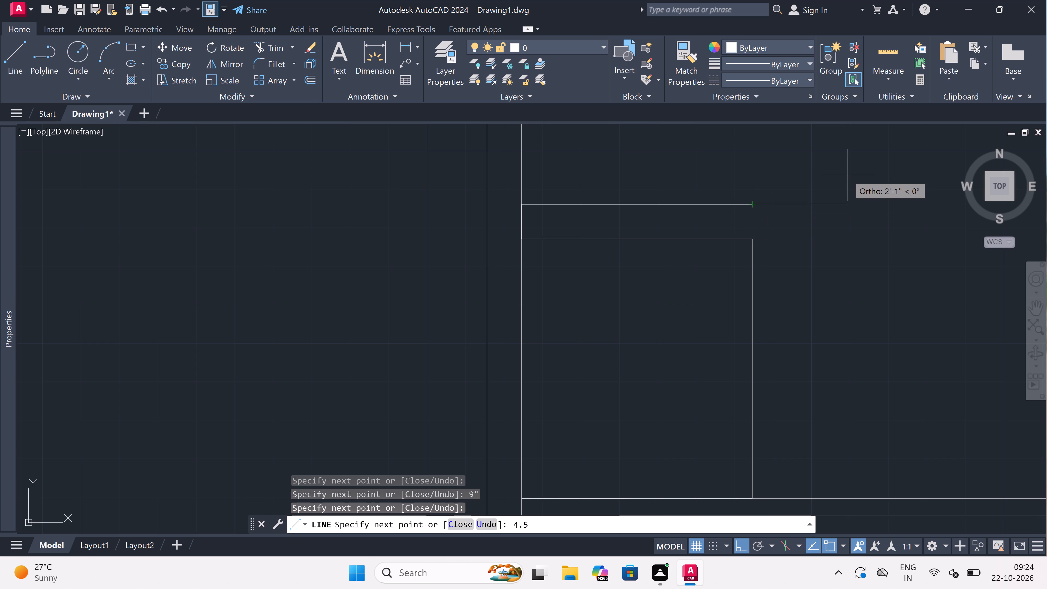
{"action": "key", "text": "space"}
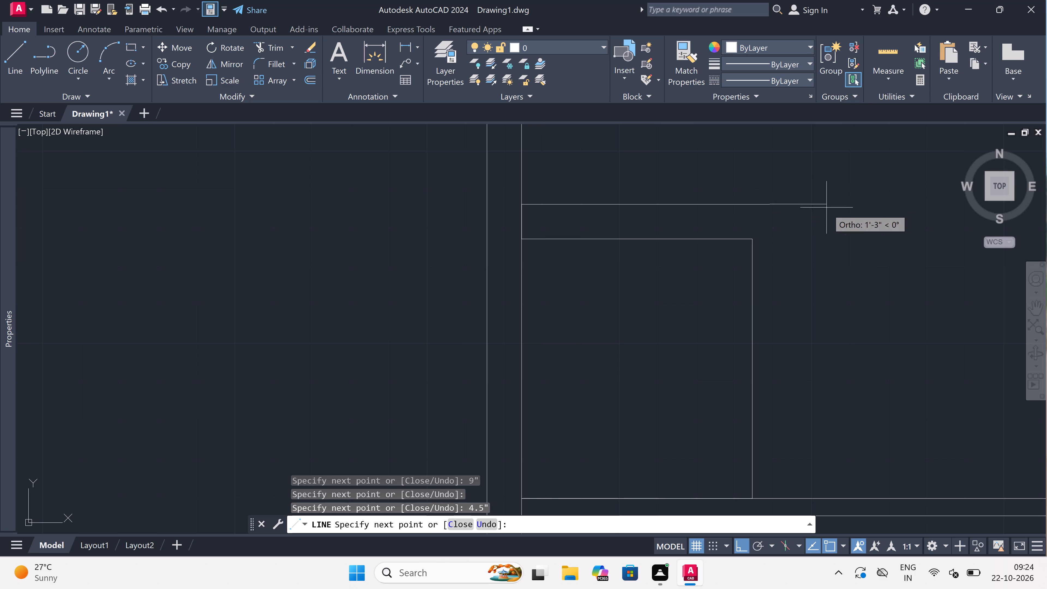
{"action": "scroll", "coordinate": [642, 242], "scroll_direction": "down", "scroll_amount": 1}
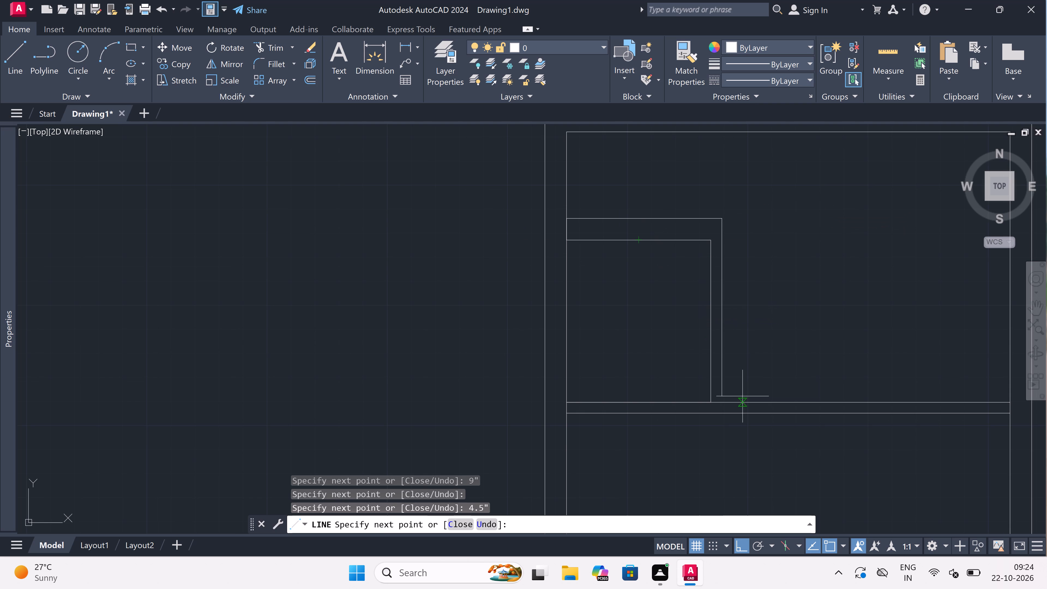
{"action": "left_click", "coordinate": [724, 404]}
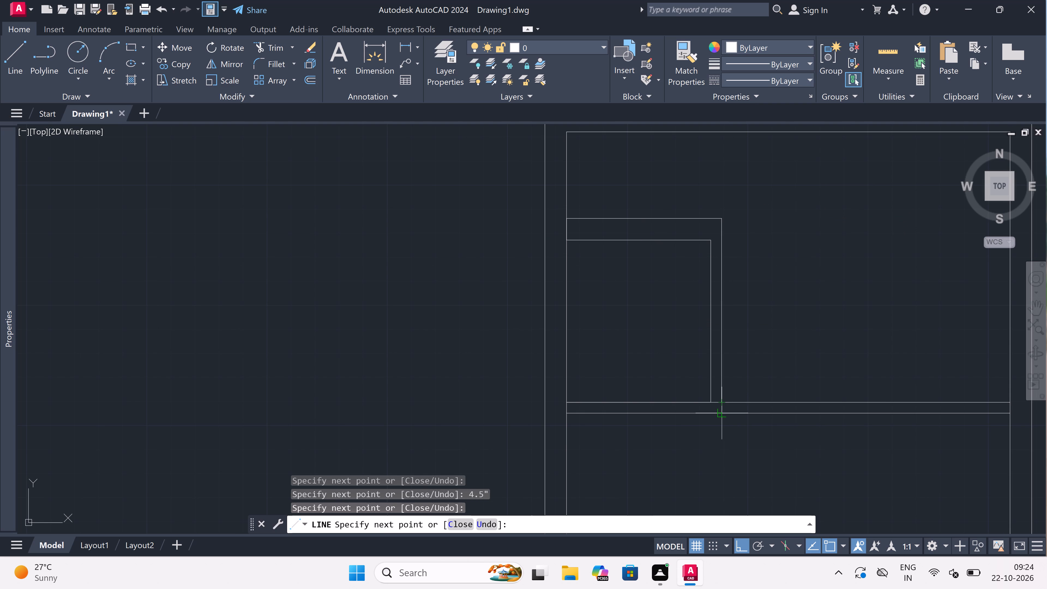
{"action": "key", "text": "Escape"}
Draw a line from the partition's lower-left corner 9' down the left wall, and straight across to the room's right inner wall.
{"action": "scroll", "coordinate": [639, 356], "scroll_direction": "down", "scroll_amount": 4}
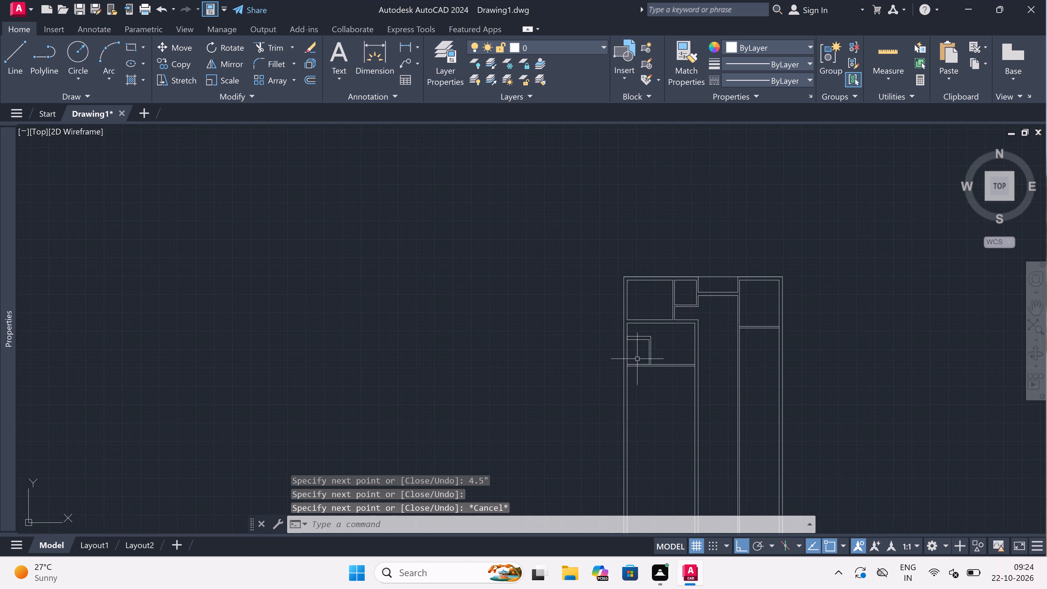
{"action": "scroll", "coordinate": [629, 376], "scroll_direction": "up", "scroll_amount": 3}
{"action": "key", "text": "space"}
{"action": "left_click_drag", "start_coordinate": [618, 338], "coordinate": [619, 354]}
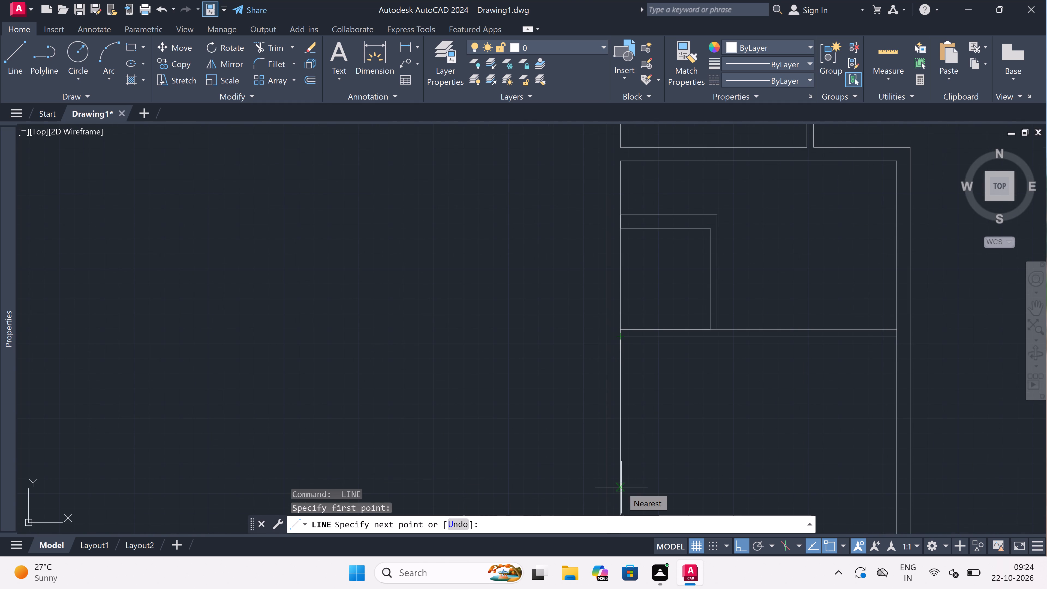
{"action": "type", "text": "9'"}
{"action": "key", "text": "space"}
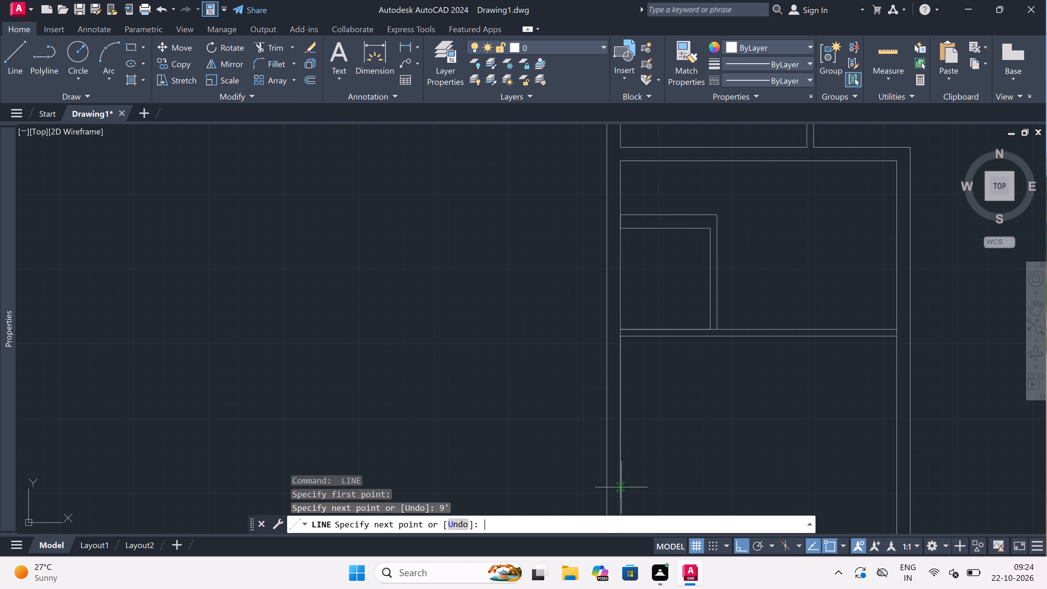
{"action": "scroll", "coordinate": [612, 412], "scroll_direction": "down", "scroll_amount": 2}
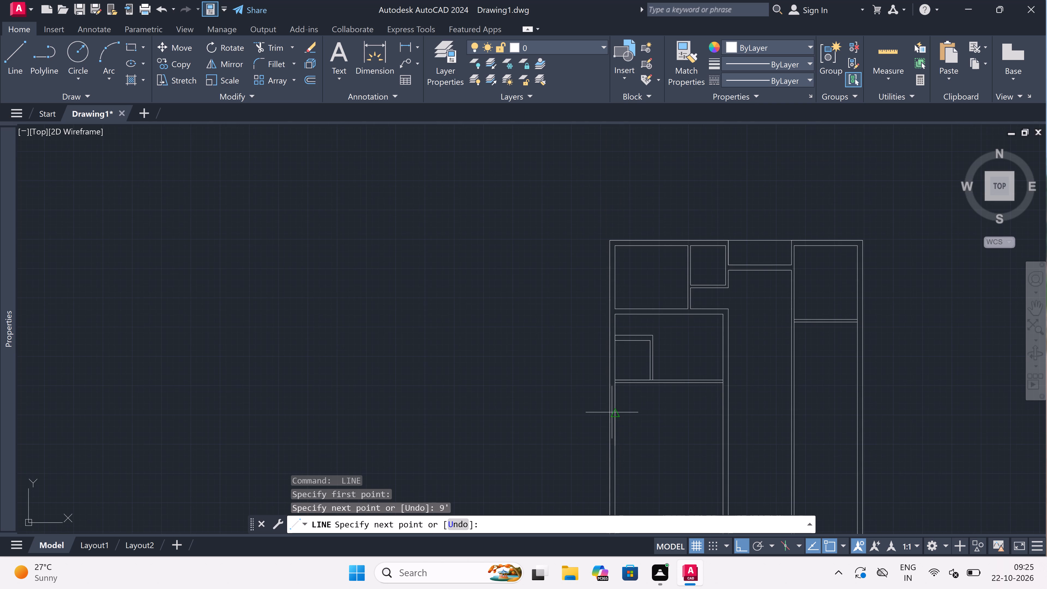
{"action": "scroll", "coordinate": [708, 433], "scroll_direction": "up", "scroll_amount": 1}
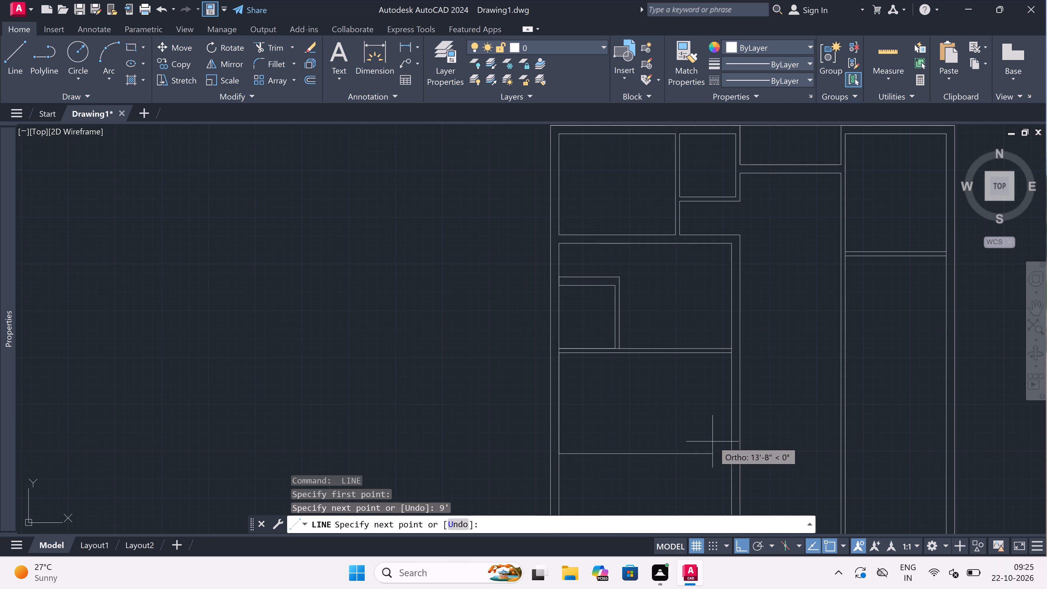
{"action": "scroll", "coordinate": [739, 440], "scroll_direction": "up", "scroll_amount": 3}
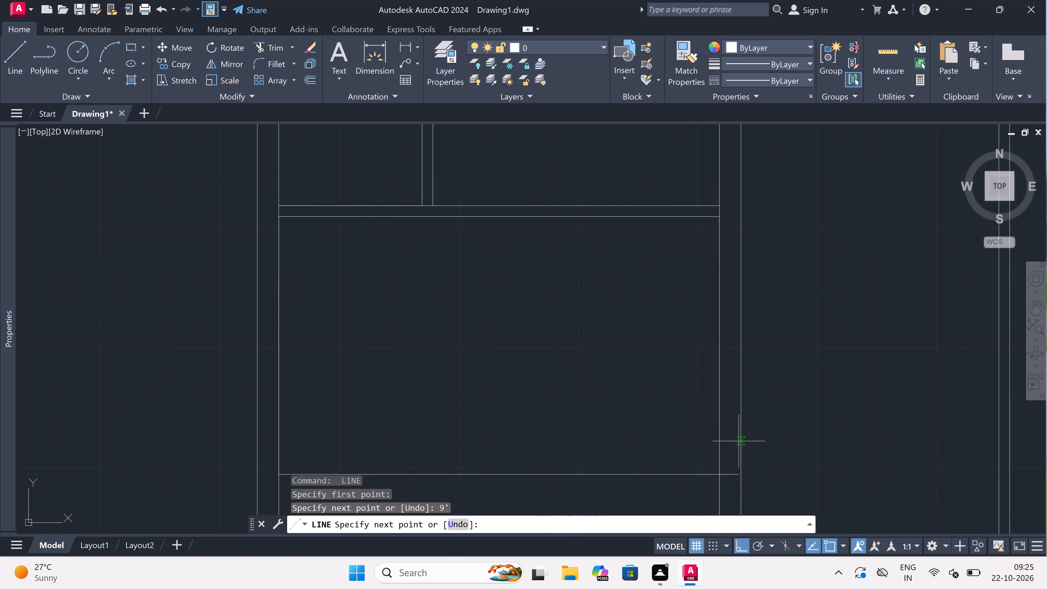
{"action": "scroll", "coordinate": [729, 459], "scroll_direction": "down", "scroll_amount": 4}
{"action": "scroll", "coordinate": [728, 459], "scroll_direction": "up", "scroll_amount": 3}
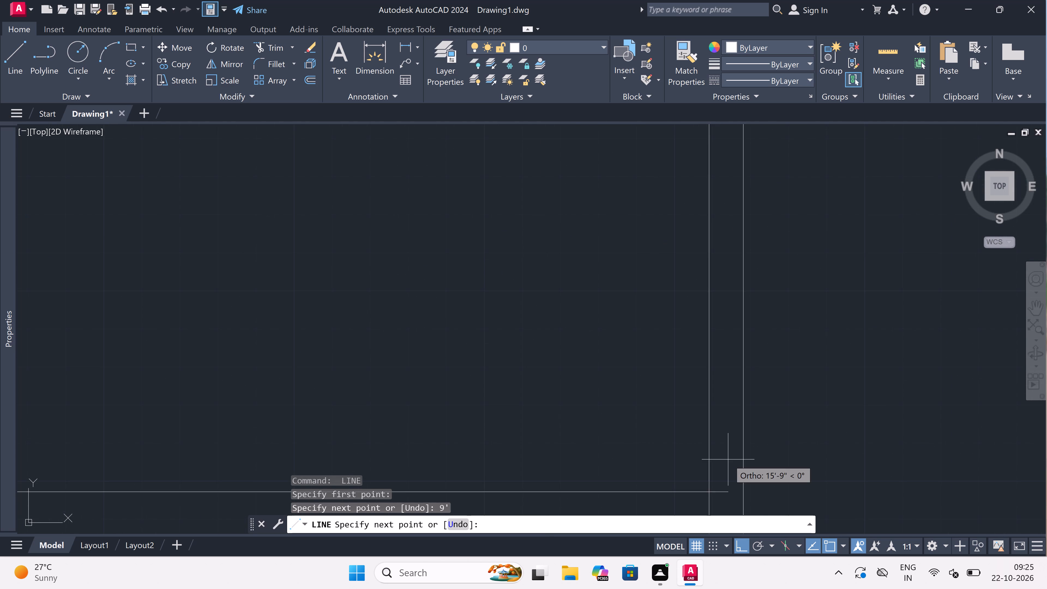
{"action": "scroll", "coordinate": [728, 459], "scroll_direction": "down", "scroll_amount": 4}
{"action": "scroll", "coordinate": [727, 461], "scroll_direction": "up", "scroll_amount": 3}
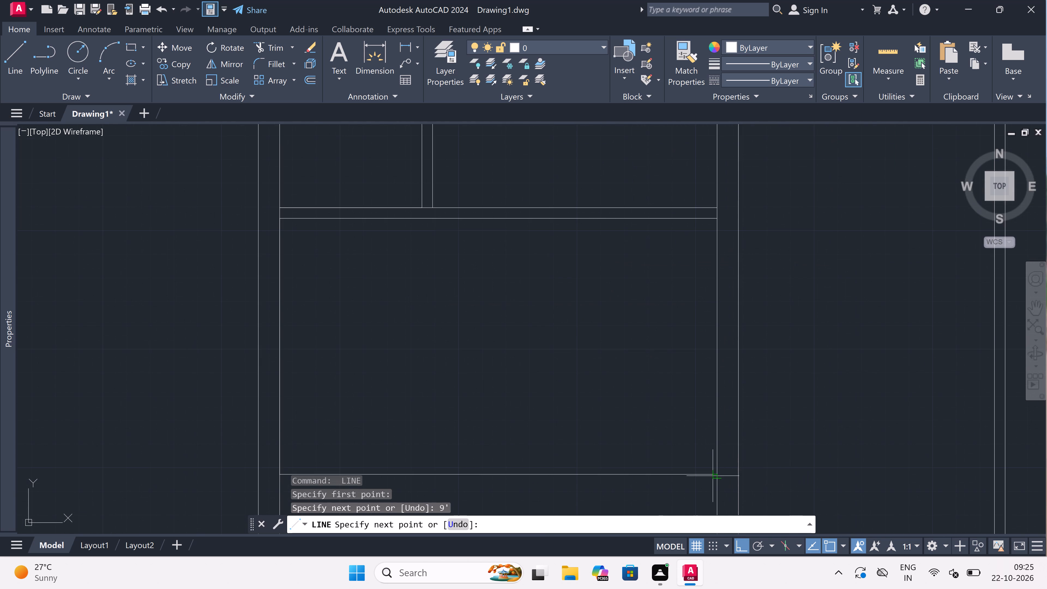
{"action": "left_click", "coordinate": [713, 477]}
Continue the line 4.5" down the right wall and straight back to the left inner wall, forming a second partition.
{"action": "scroll", "coordinate": [703, 420], "scroll_direction": "down", "scroll_amount": 4}
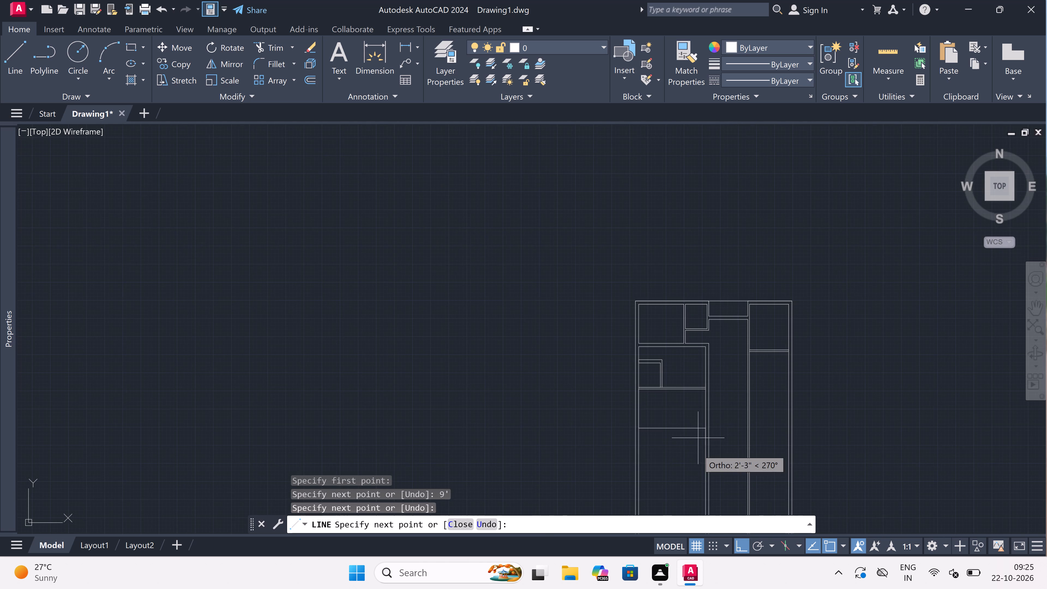
{"action": "scroll", "coordinate": [695, 450], "scroll_direction": "up", "scroll_amount": 3}
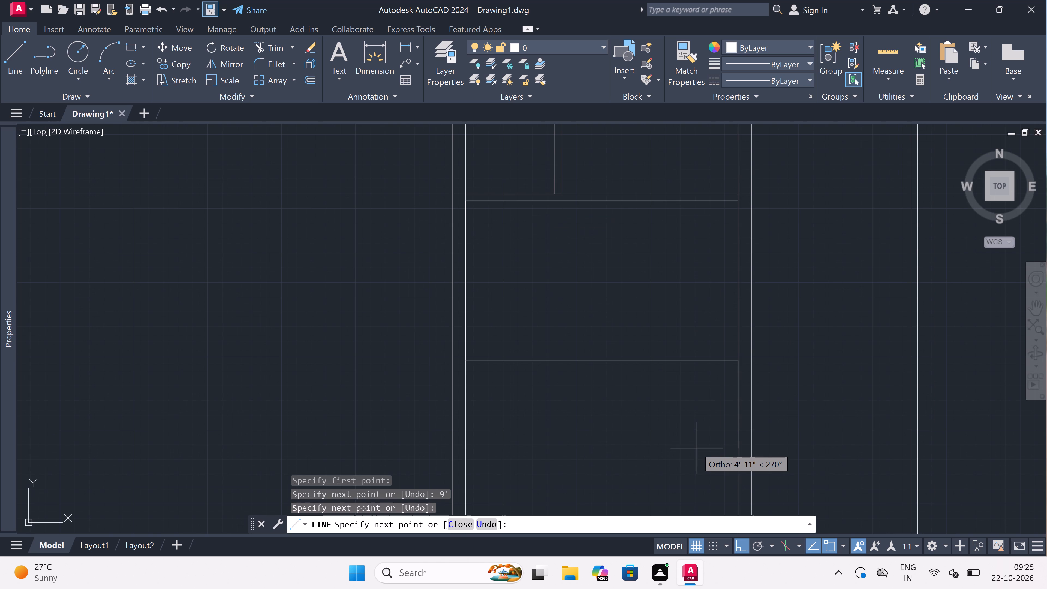
{"action": "scroll", "coordinate": [697, 449], "scroll_direction": "down", "scroll_amount": 3}
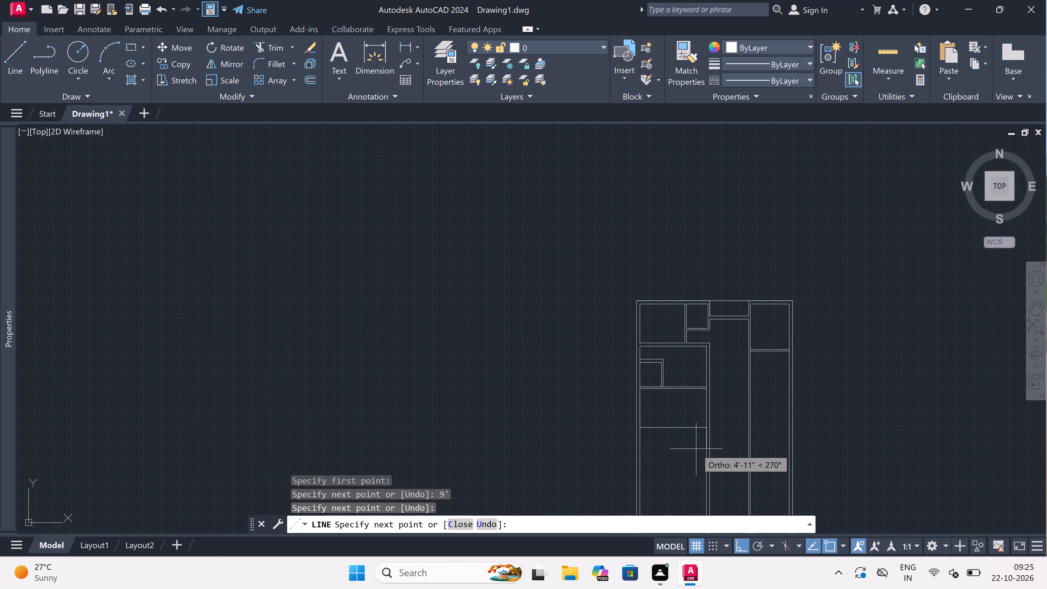
{"action": "scroll", "coordinate": [696, 449], "scroll_direction": "up", "scroll_amount": 1}
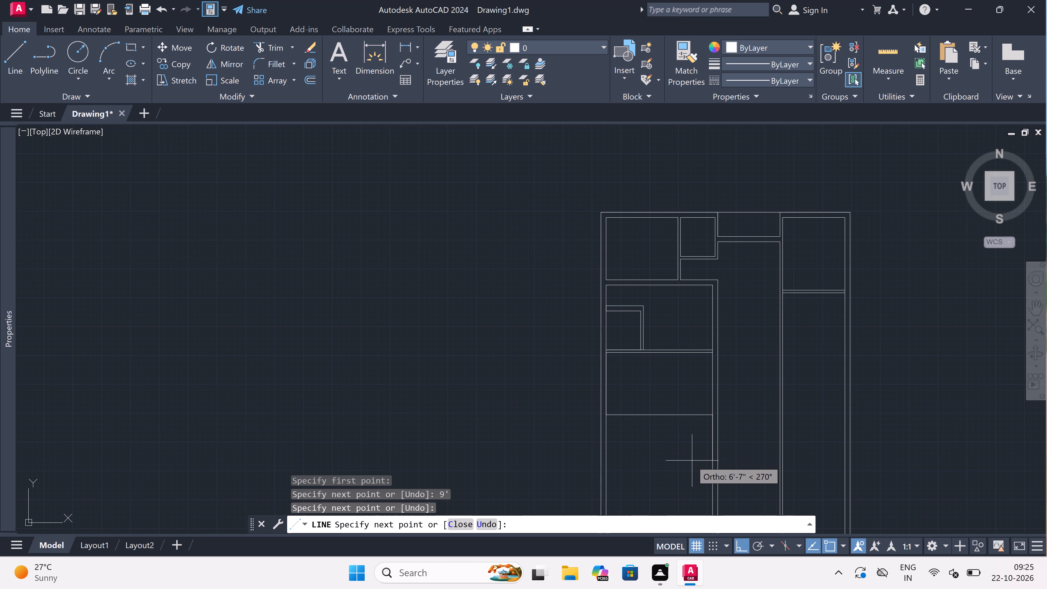
{"action": "type", "text": "4.5\""}
{"action": "key", "text": "space"}
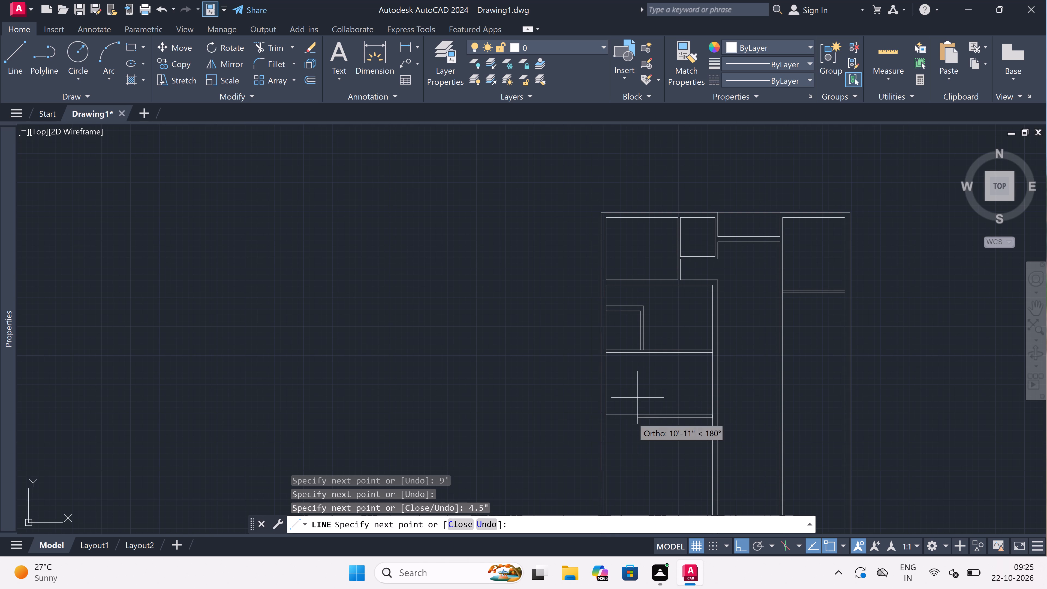
{"action": "scroll", "coordinate": [624, 432], "scroll_direction": "up", "scroll_amount": 2}
{"action": "scroll", "coordinate": [598, 414], "scroll_direction": "up", "scroll_amount": 2}
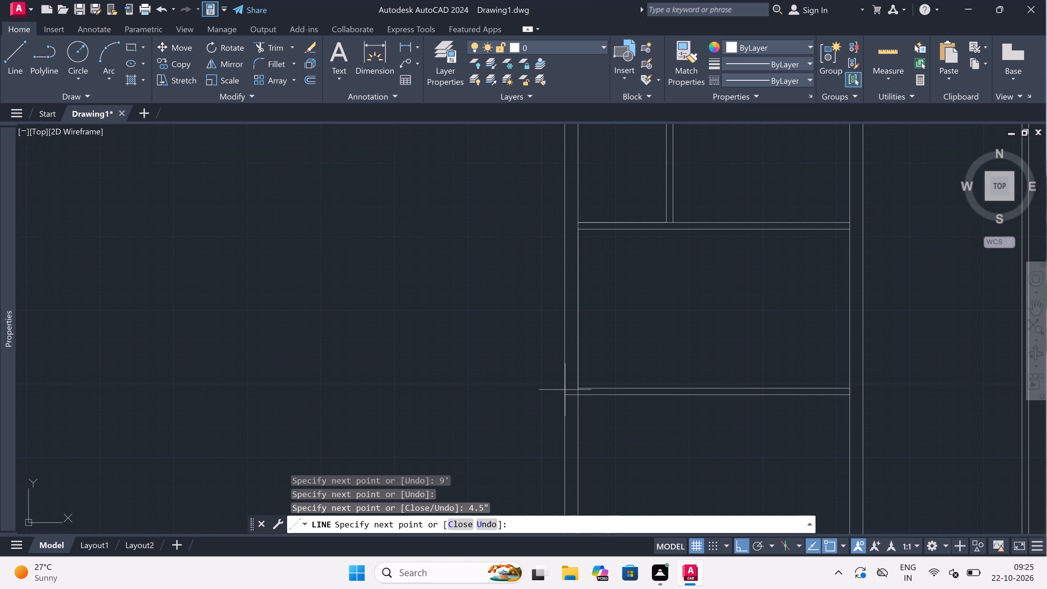
{"action": "scroll", "coordinate": [599, 414], "scroll_direction": "up", "scroll_amount": 1}
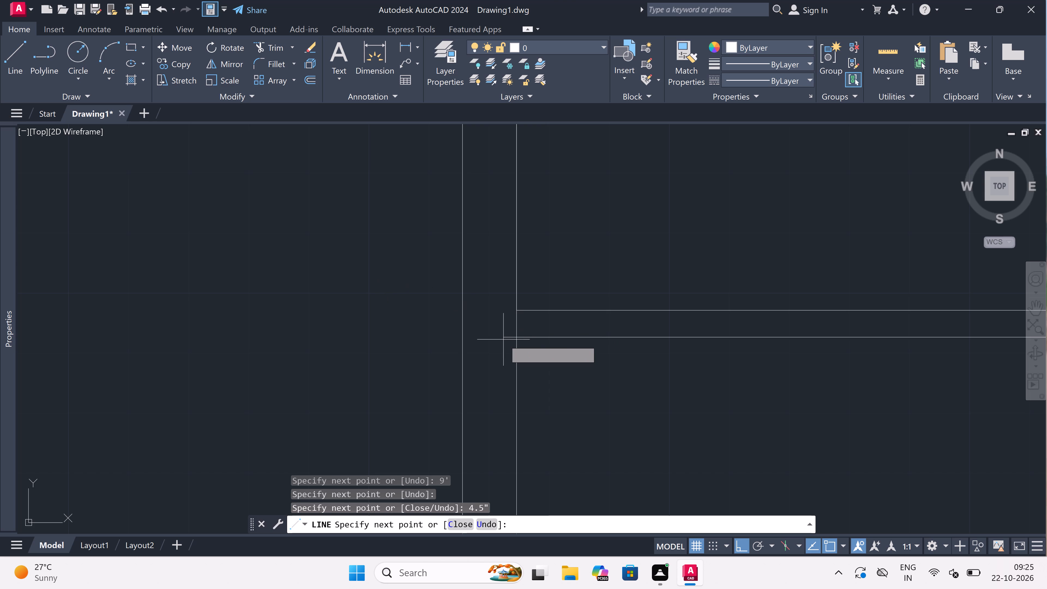
{"action": "triple_click", "coordinate": [514, 339]}
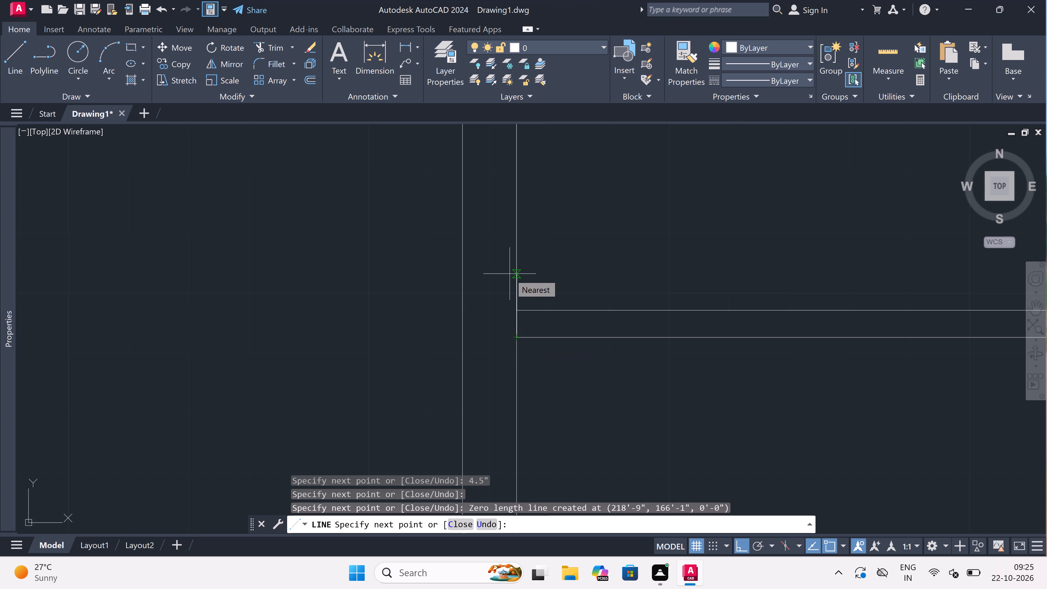
Continue with a small enclosure's inner outline below the second partition: 4' down the left wall, 5'7.5" across, and up to the partition's upper line.
{"action": "scroll", "coordinate": [510, 274], "scroll_direction": "down", "scroll_amount": 2}
{"action": "scroll", "coordinate": [522, 321], "scroll_direction": "down", "scroll_amount": 4}
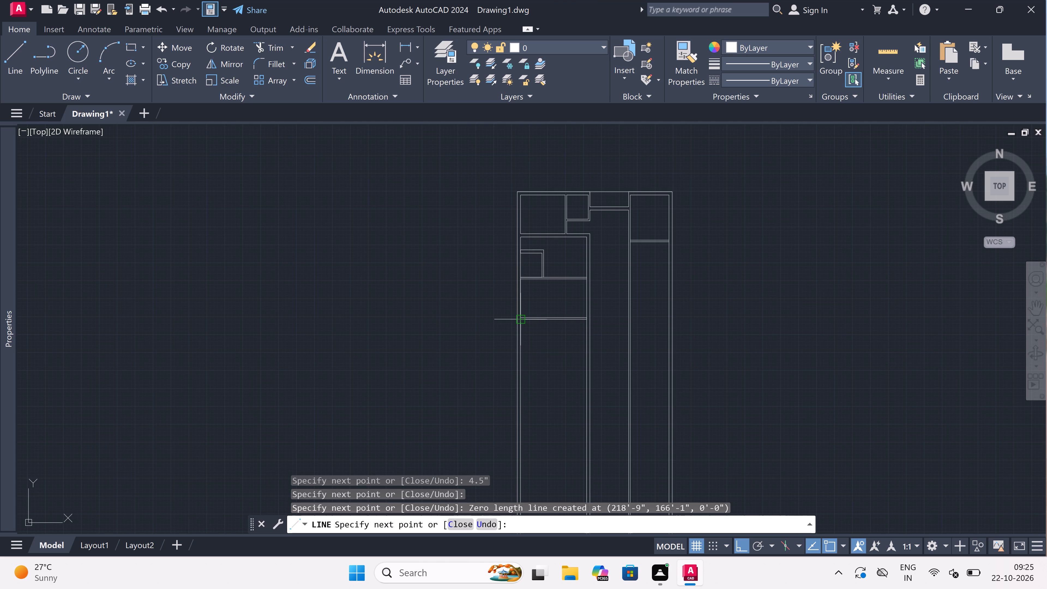
{"action": "scroll", "coordinate": [523, 323], "scroll_direction": "up", "scroll_amount": 5}
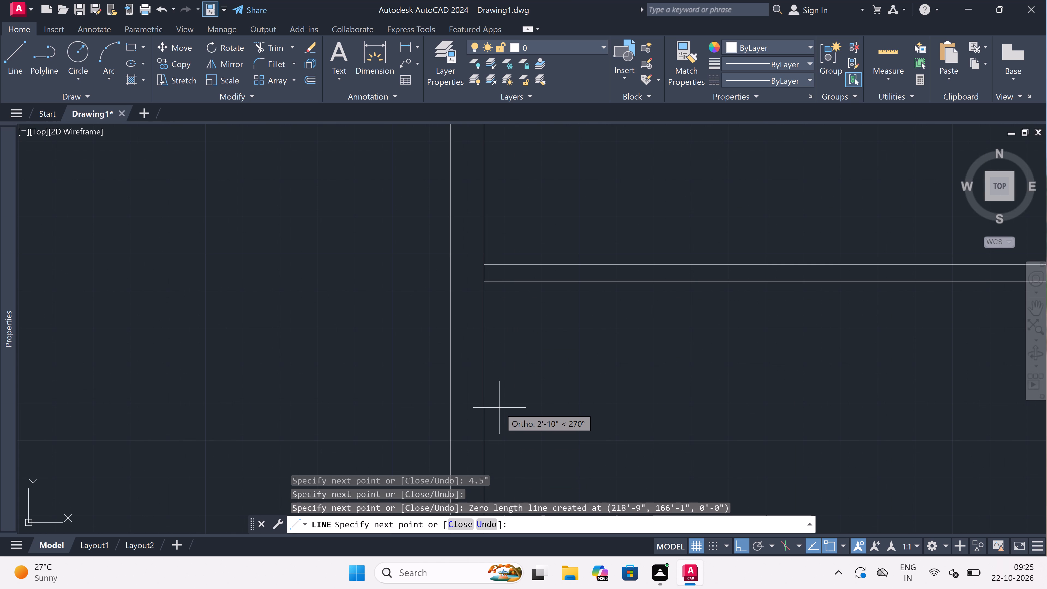
{"action": "type", "text": "4'"}
{"action": "key", "text": "space"}
{"action": "scroll", "coordinate": [447, 351], "scroll_direction": "down", "scroll_amount": 4}
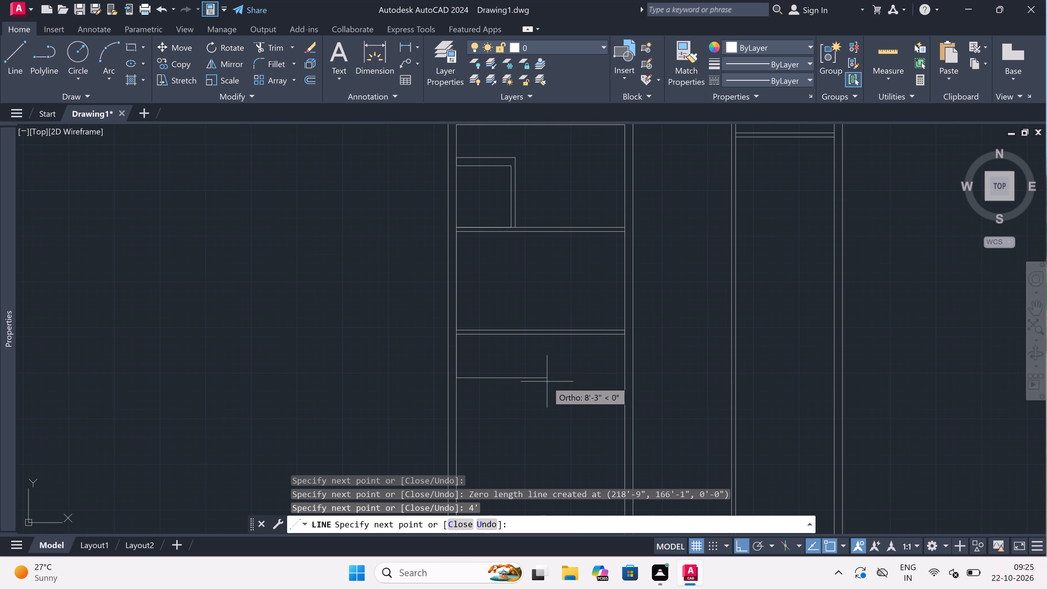
{"action": "type", "text": "5'7.5"}
{"action": "type", "text": "\""}
{"action": "key", "text": "space"}
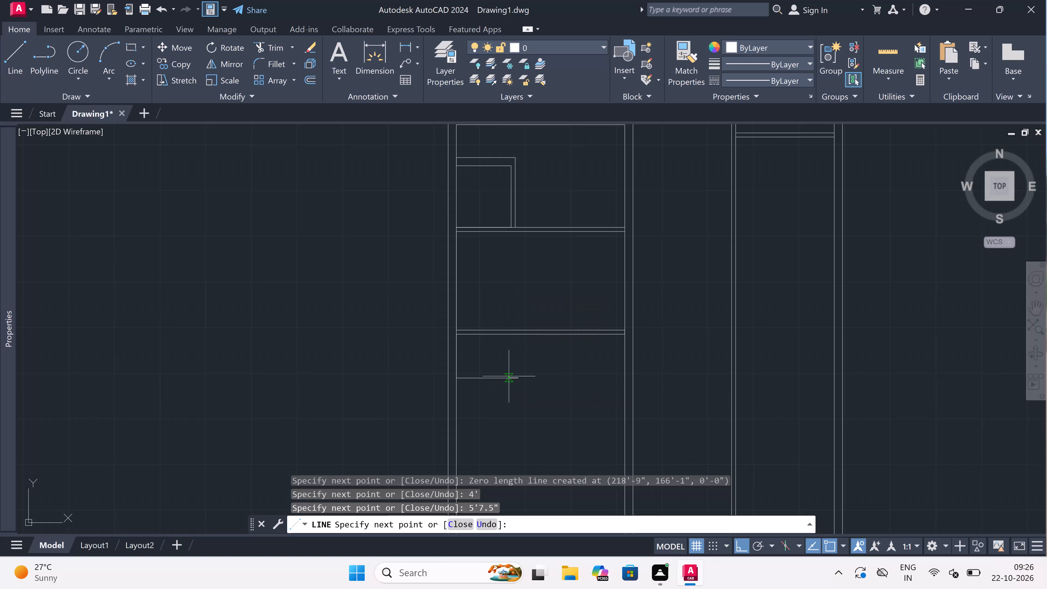
{"action": "scroll", "coordinate": [523, 351], "scroll_direction": "up", "scroll_amount": 4}
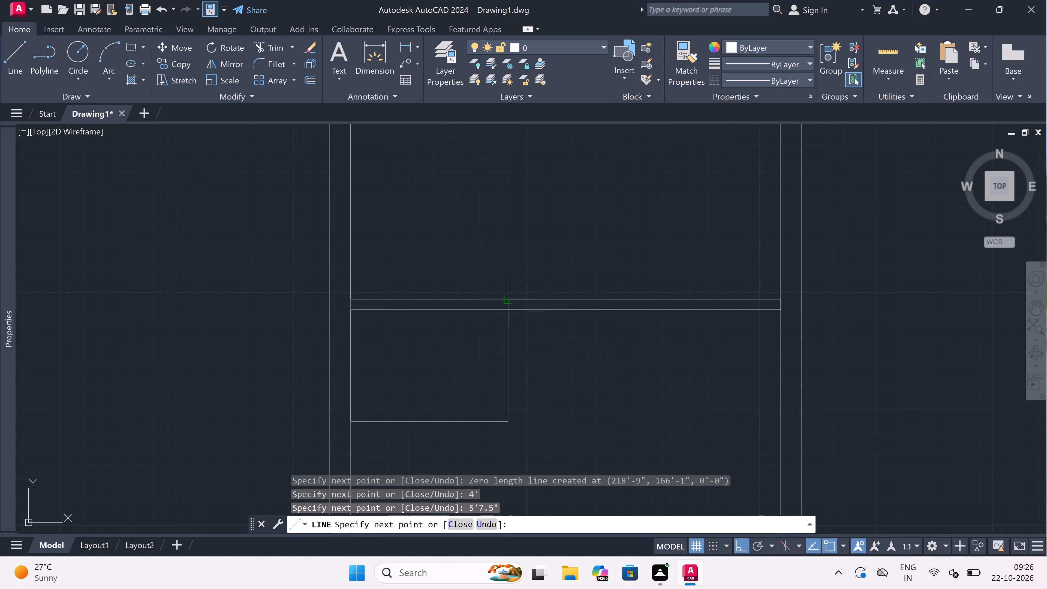
{"action": "scroll", "coordinate": [506, 297], "scroll_direction": "up", "scroll_amount": 3}
{"action": "left_click", "coordinate": [509, 308]}
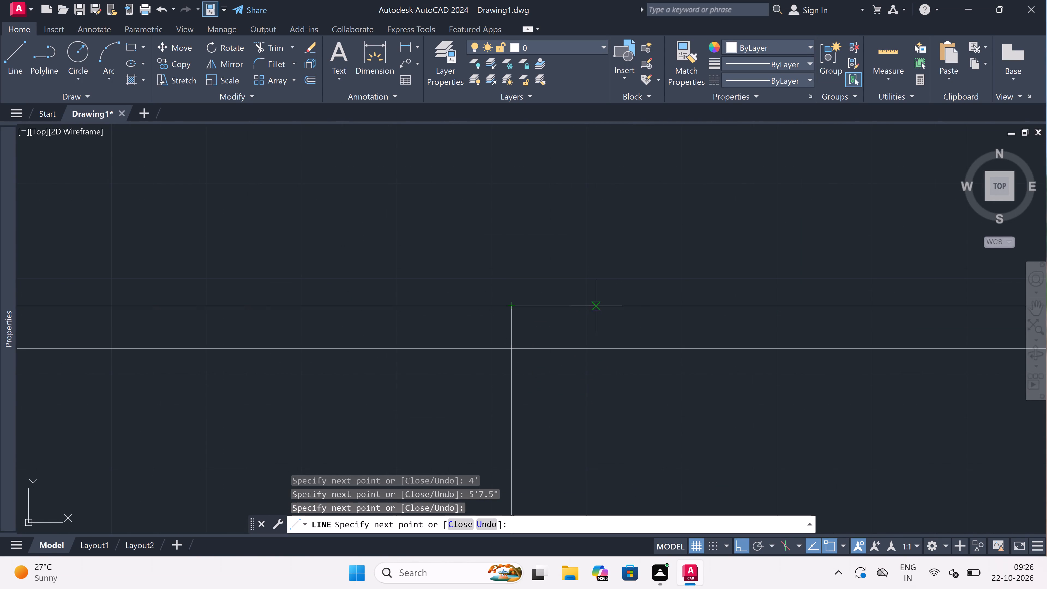
Continue the outline 4.5" rightward along the second partition's upper line to set the enclosure wall's thickness.
{"action": "type", "text": "4."}
{"action": "type", "text": "5\""}
{"action": "key", "text": "space"}
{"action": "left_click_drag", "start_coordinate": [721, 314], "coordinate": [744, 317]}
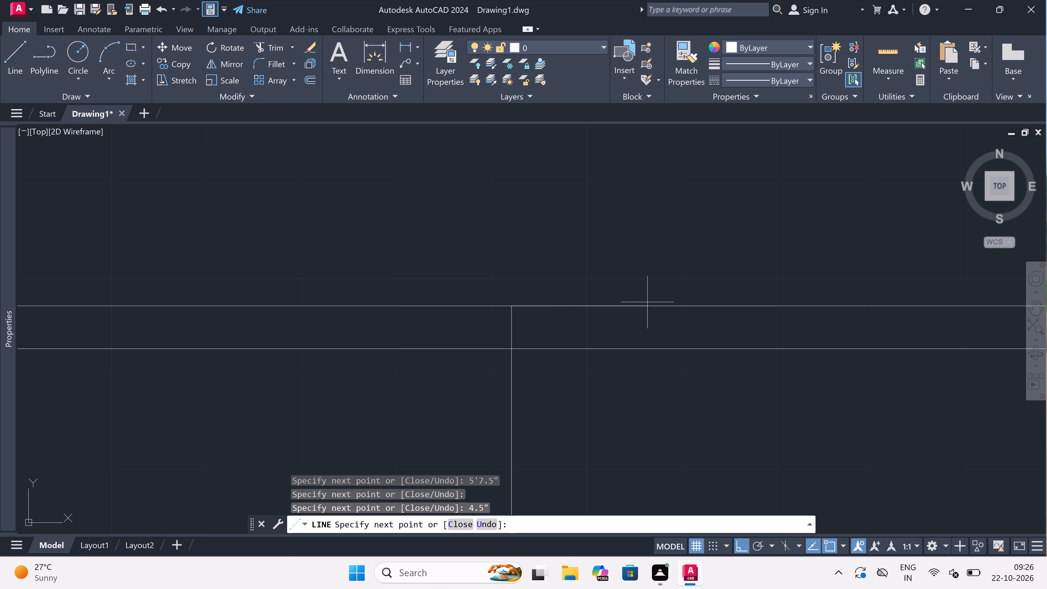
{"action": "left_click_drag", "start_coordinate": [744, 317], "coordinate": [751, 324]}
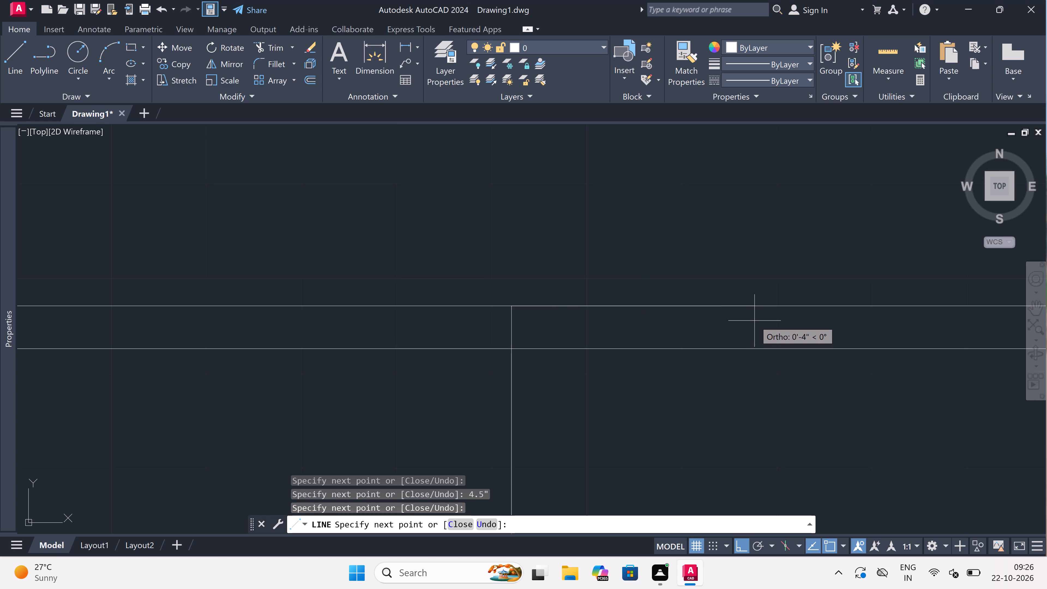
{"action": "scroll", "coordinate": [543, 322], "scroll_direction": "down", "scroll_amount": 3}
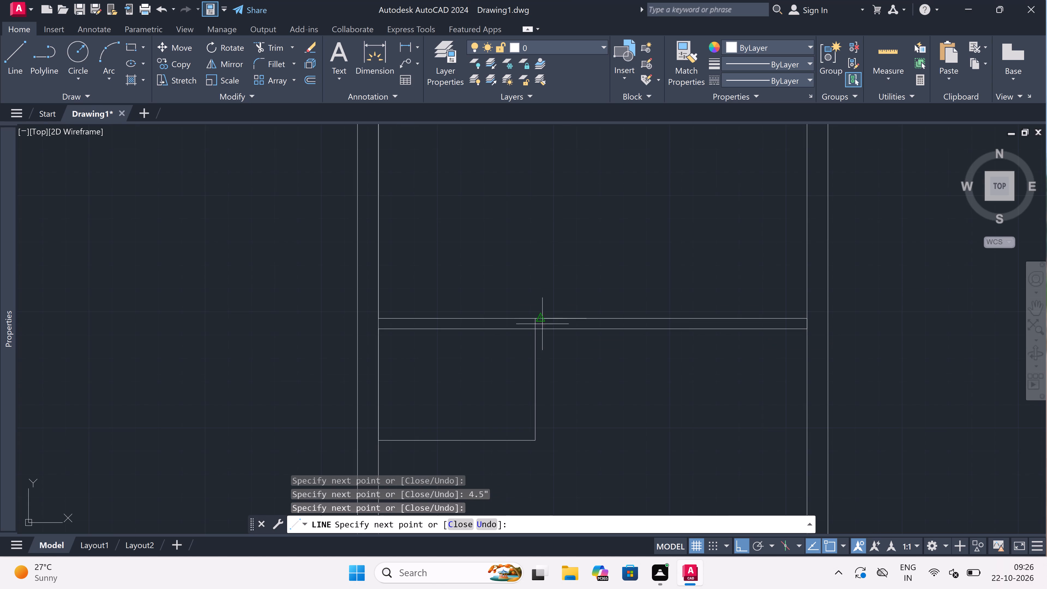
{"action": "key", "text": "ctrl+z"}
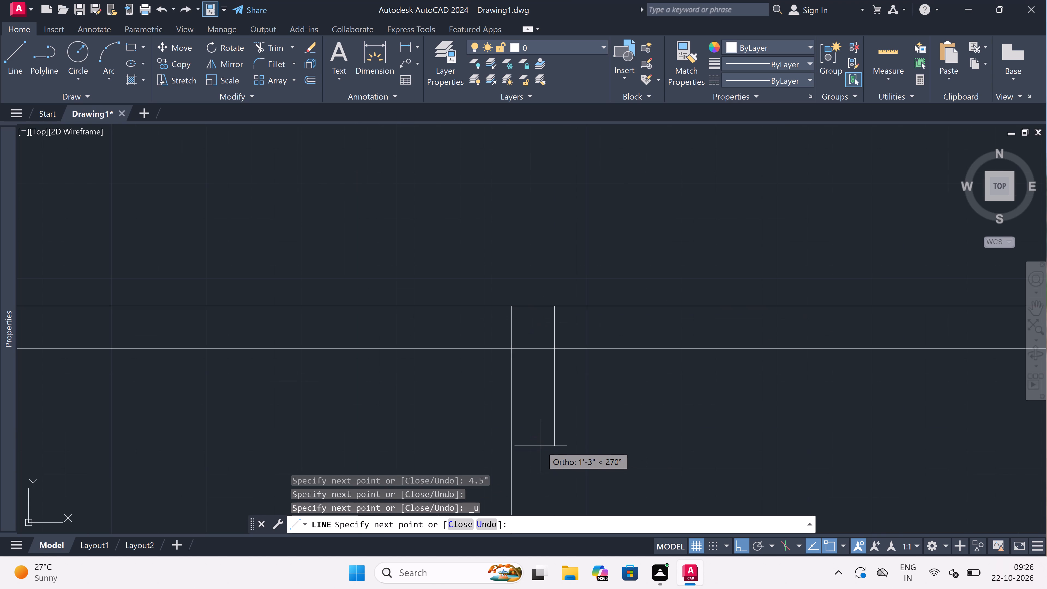
Draw the enclosure's outer face down level with the inner bottom corner, 4.5" further down, and straight back to the left inner wall.
{"action": "scroll", "coordinate": [539, 444], "scroll_direction": "down", "scroll_amount": 8}
{"action": "scroll", "coordinate": [534, 478], "scroll_direction": "up", "scroll_amount": 4}
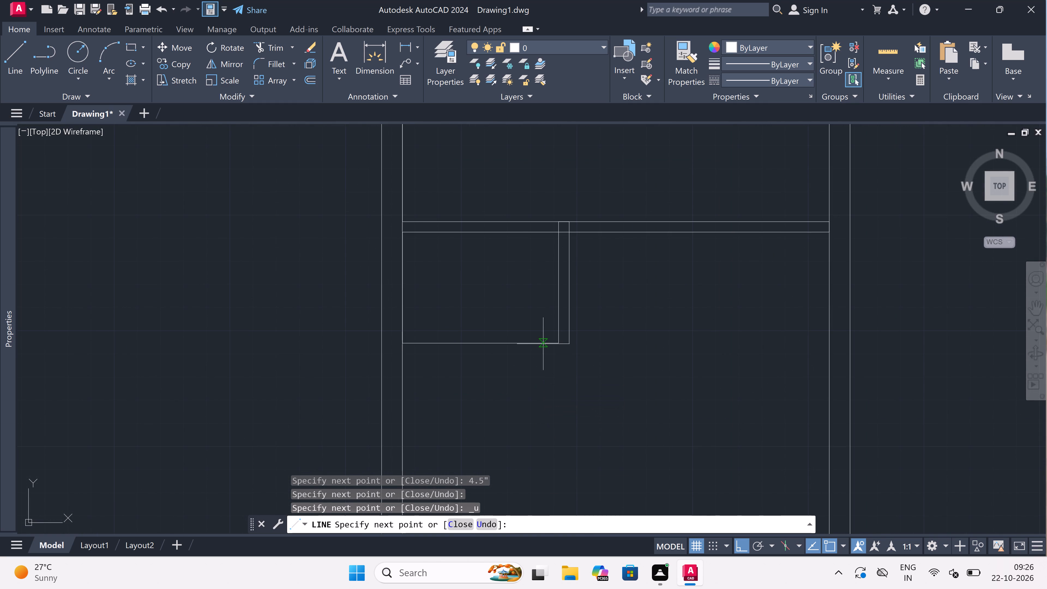
{"action": "scroll", "coordinate": [544, 344], "scroll_direction": "up", "scroll_amount": 2}
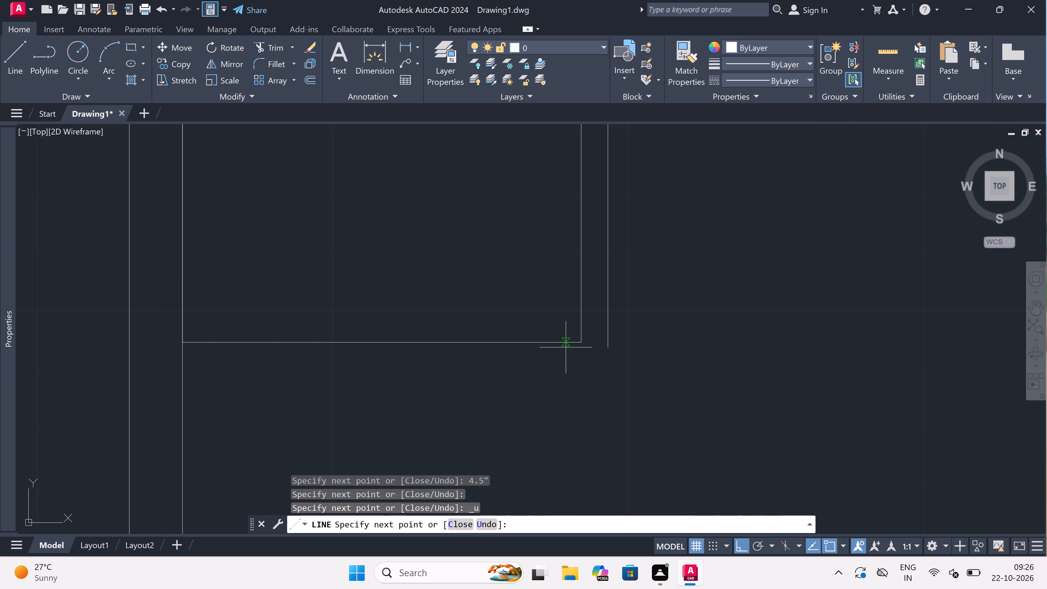
{"action": "left_click", "coordinate": [613, 339]}
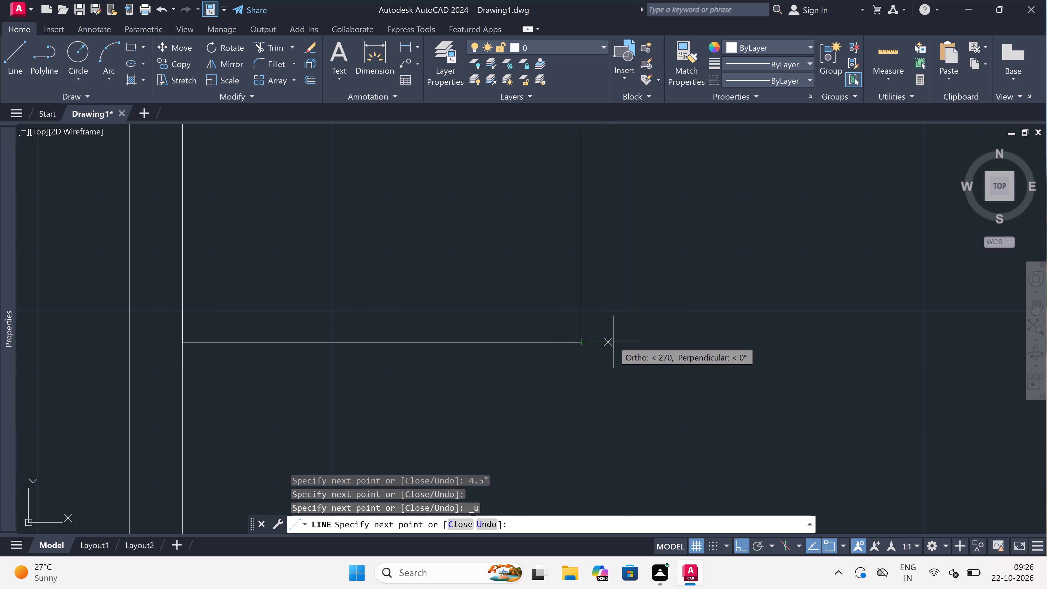
{"action": "type", "text": "4.5"}
{"action": "type", "text": "\""}
{"action": "key", "text": "space"}
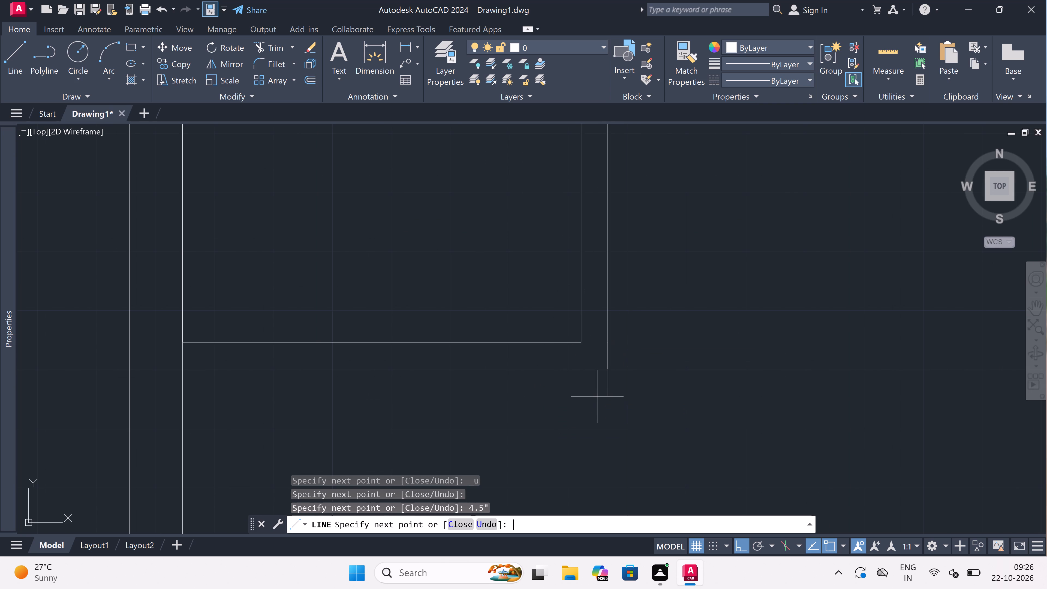
{"action": "scroll", "coordinate": [334, 354], "scroll_direction": "down", "scroll_amount": 1}
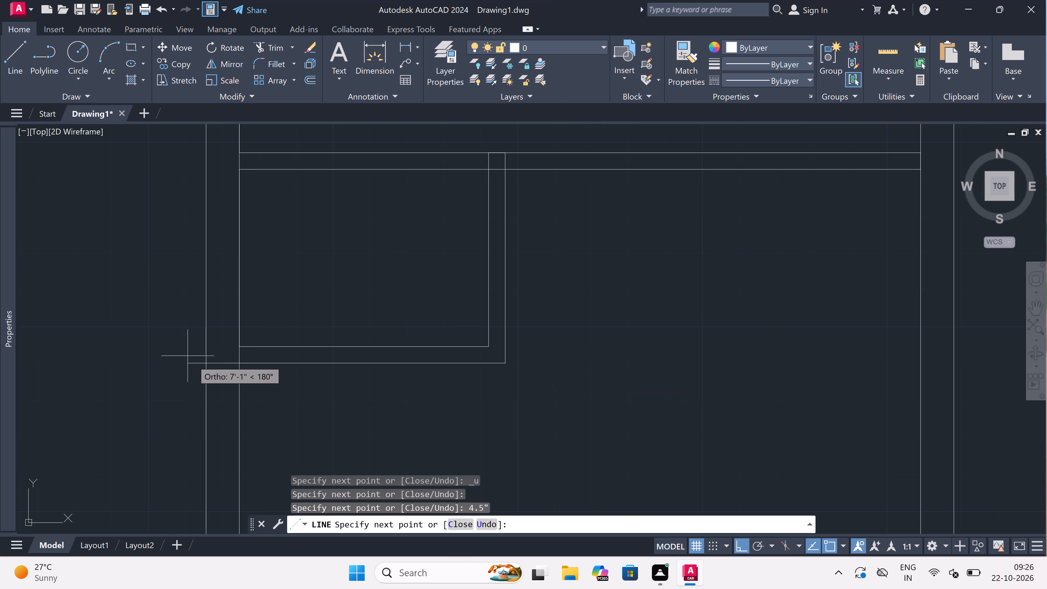
{"action": "left_click", "coordinate": [240, 362]}
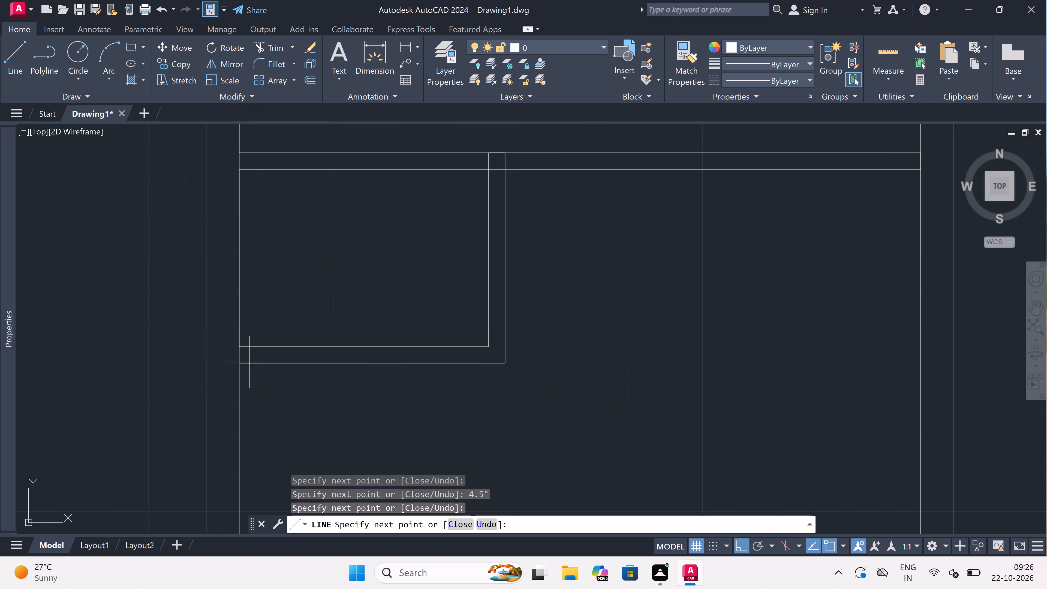
{"action": "key", "text": "Escape"}
{"action": "scroll", "coordinate": [446, 386], "scroll_direction": "down", "scroll_amount": 5}
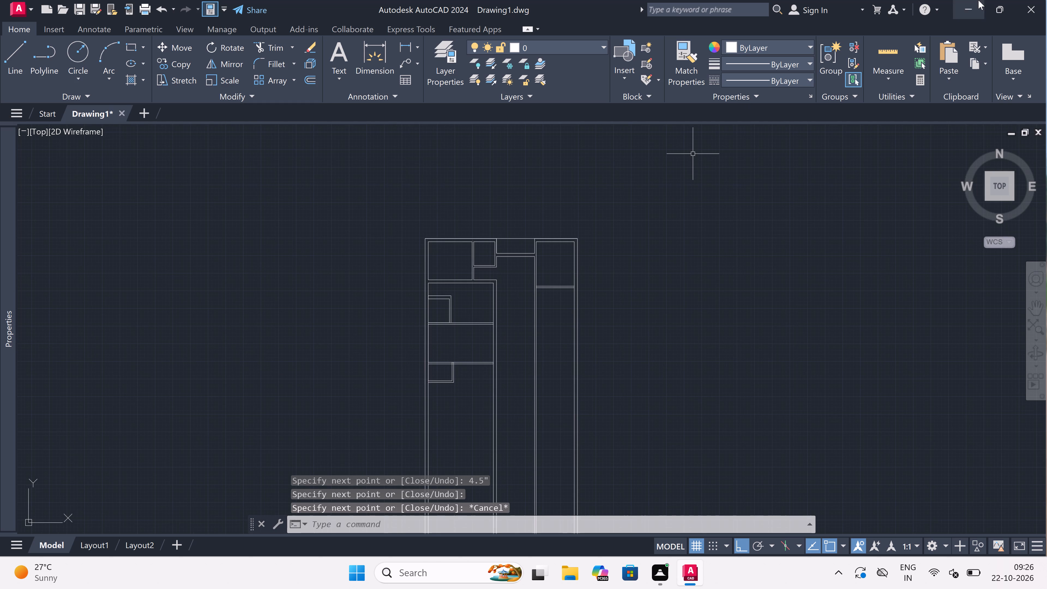
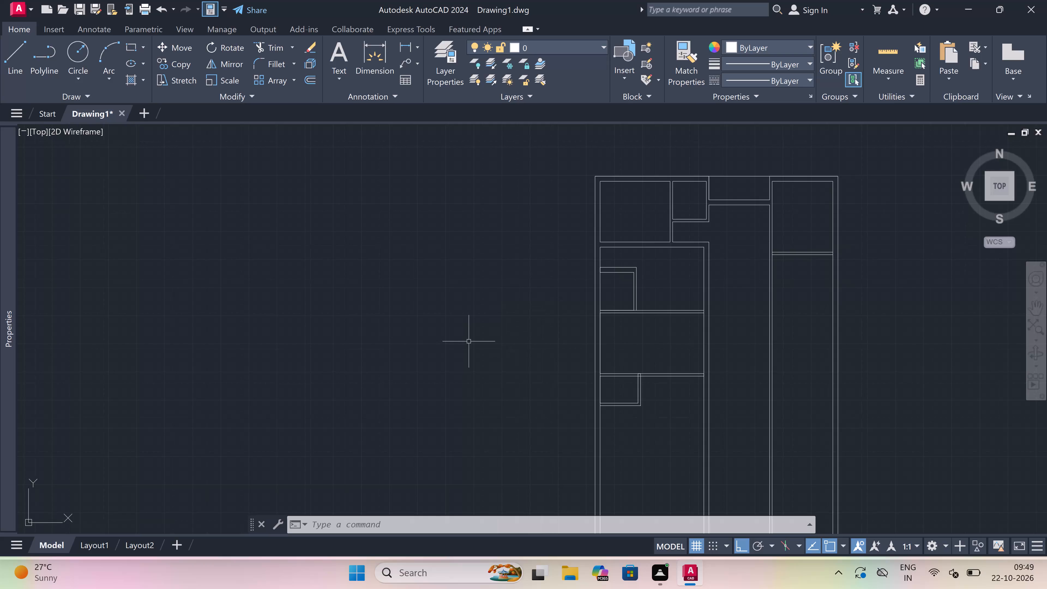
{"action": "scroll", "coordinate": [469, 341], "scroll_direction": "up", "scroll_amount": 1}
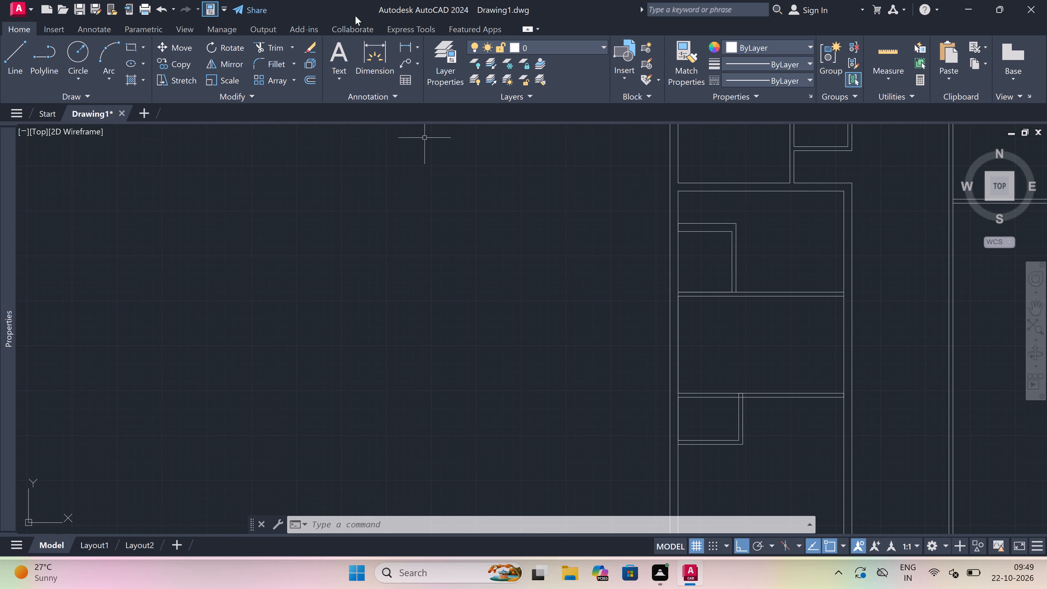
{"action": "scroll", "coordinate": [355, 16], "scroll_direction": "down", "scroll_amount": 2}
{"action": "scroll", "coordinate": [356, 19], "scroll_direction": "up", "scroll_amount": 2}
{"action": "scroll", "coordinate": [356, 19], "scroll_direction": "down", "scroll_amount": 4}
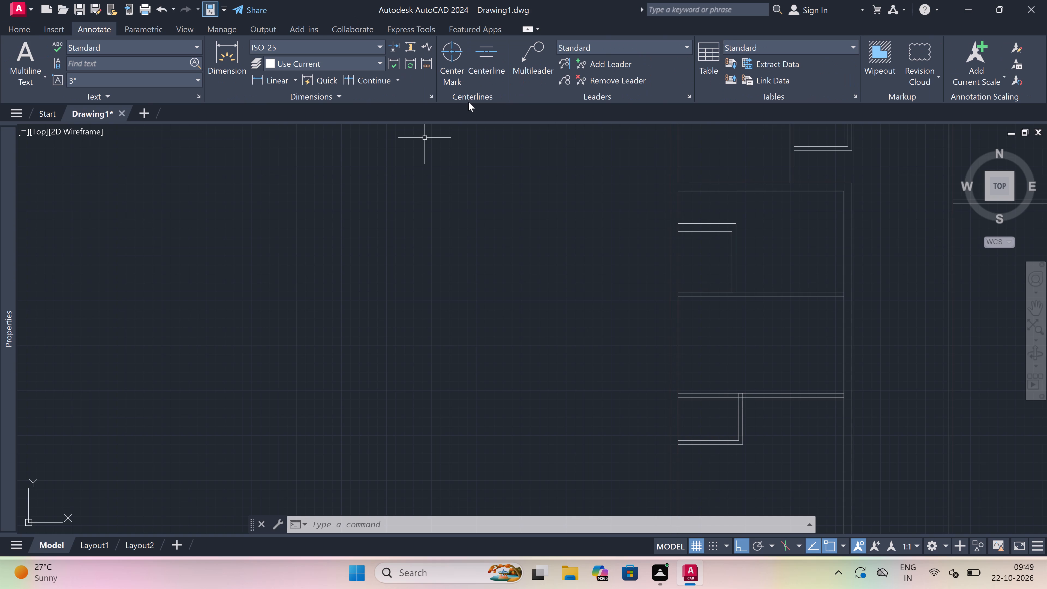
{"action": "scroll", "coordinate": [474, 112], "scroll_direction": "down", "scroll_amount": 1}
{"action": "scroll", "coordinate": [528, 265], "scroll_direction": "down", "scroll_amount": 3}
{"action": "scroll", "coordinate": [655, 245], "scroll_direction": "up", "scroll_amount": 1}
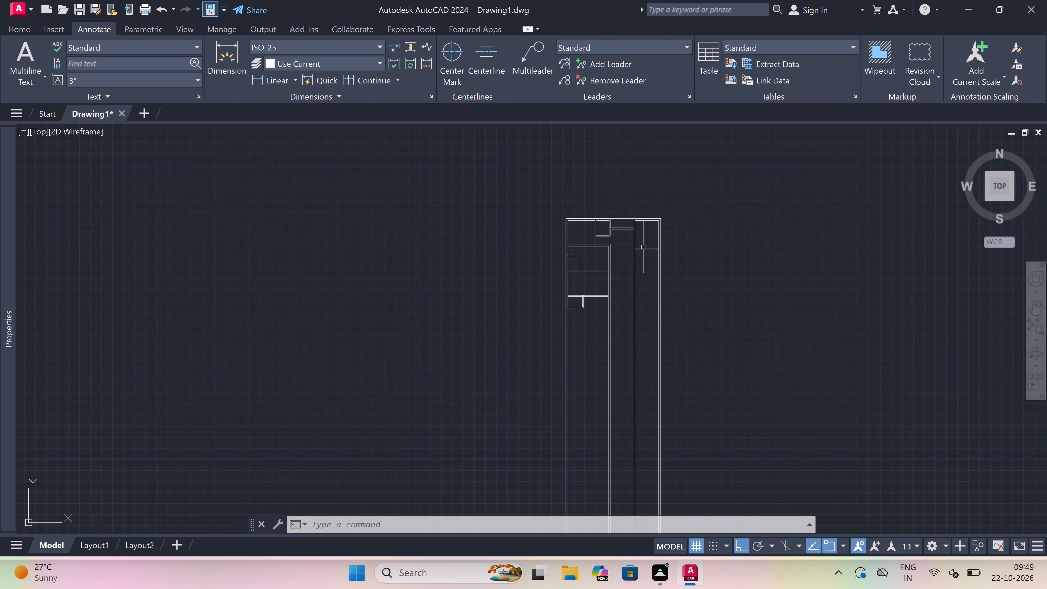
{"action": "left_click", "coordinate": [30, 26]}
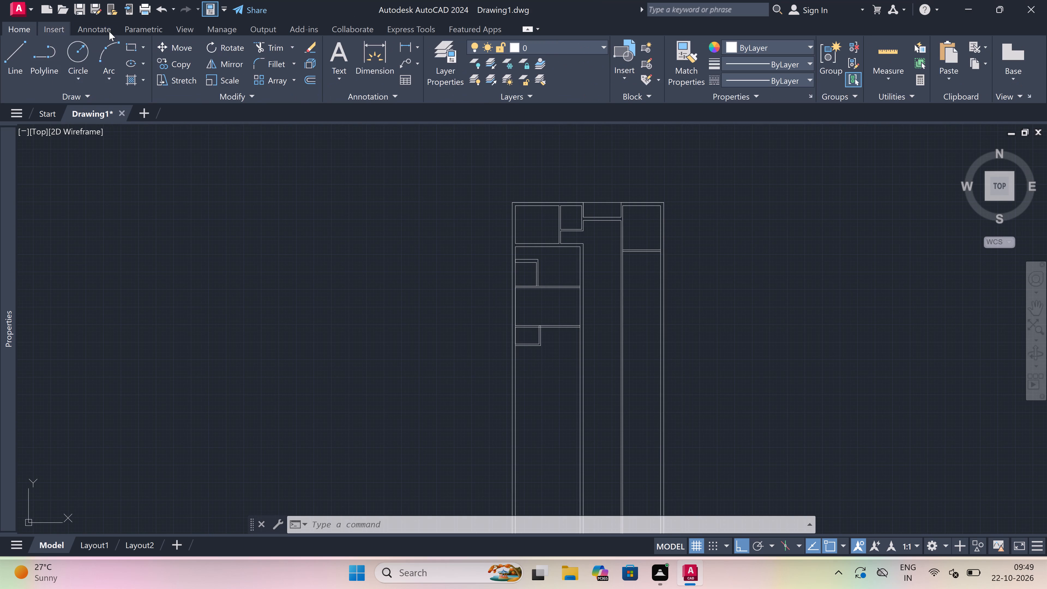
Offset the lower line of the right-hand room's partition 4' downward.
{"action": "scroll", "coordinate": [592, 288], "scroll_direction": "up", "scroll_amount": 2}
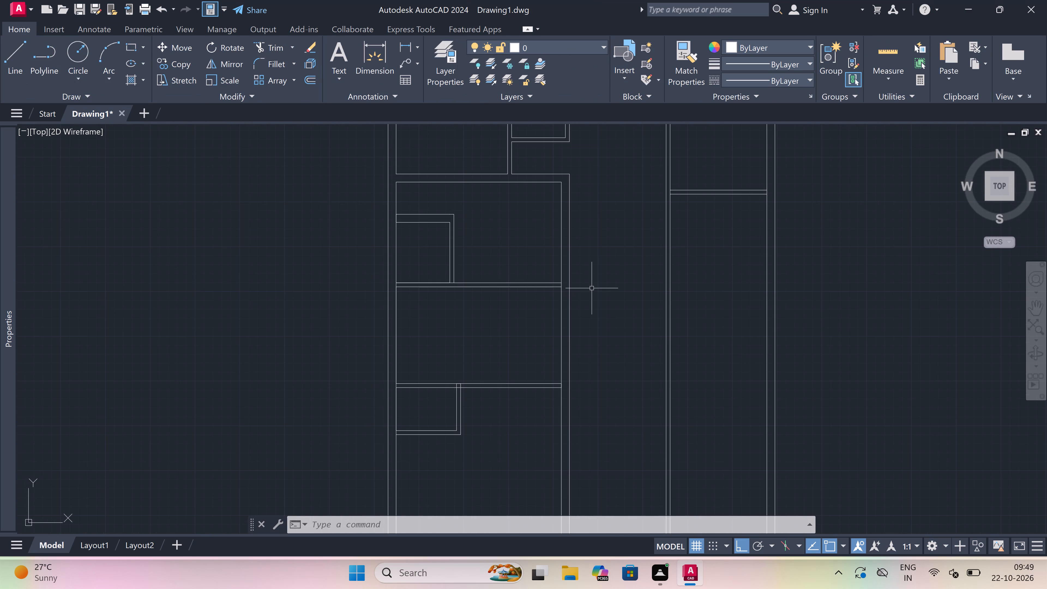
{"action": "type", "text": "O"}
{"action": "key", "text": "space"}
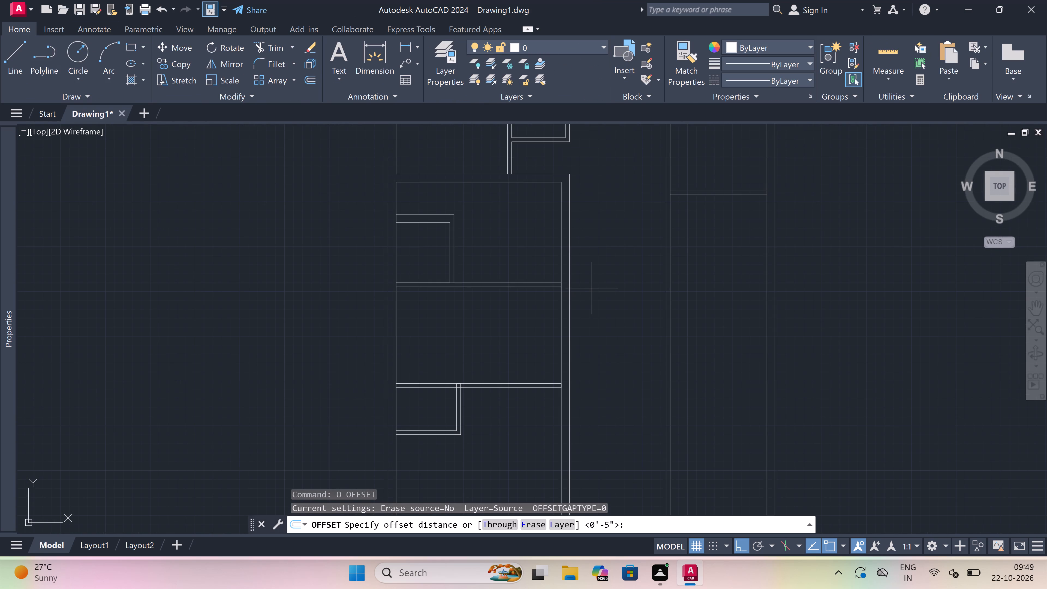
{"action": "scroll", "coordinate": [712, 260], "scroll_direction": "up", "scroll_amount": 1}
{"action": "scroll", "coordinate": [712, 260], "scroll_direction": "down", "scroll_amount": 3}
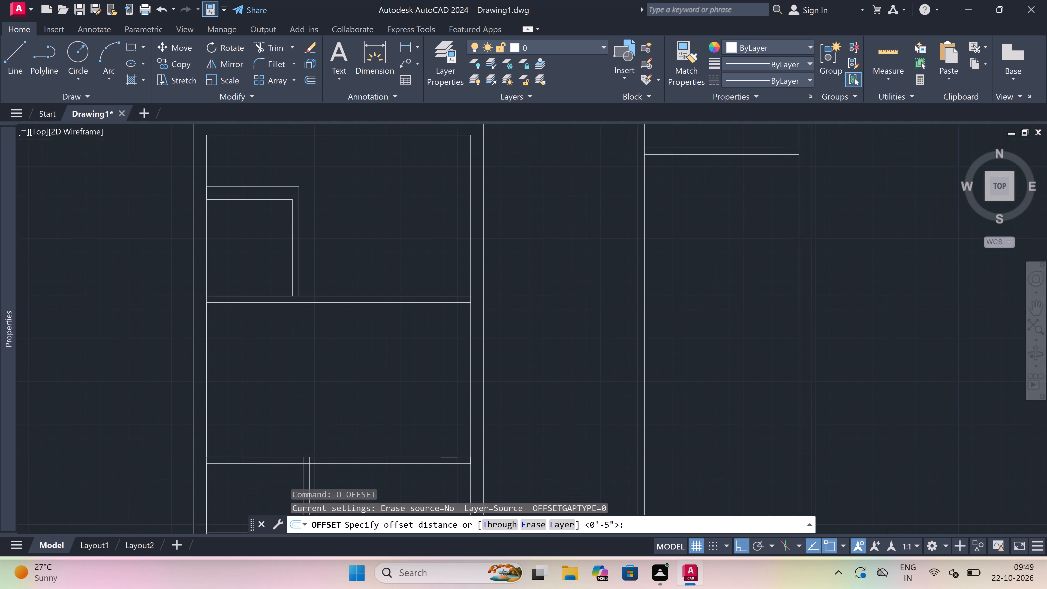
{"action": "scroll", "coordinate": [721, 224], "scroll_direction": "up", "scroll_amount": 3}
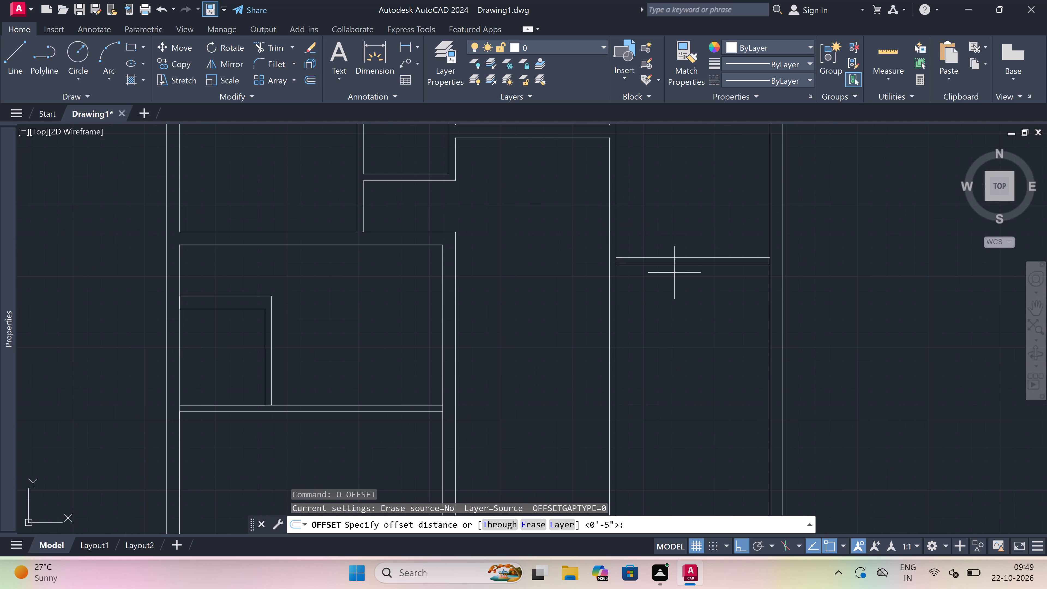
{"action": "left_click", "coordinate": [675, 265]}
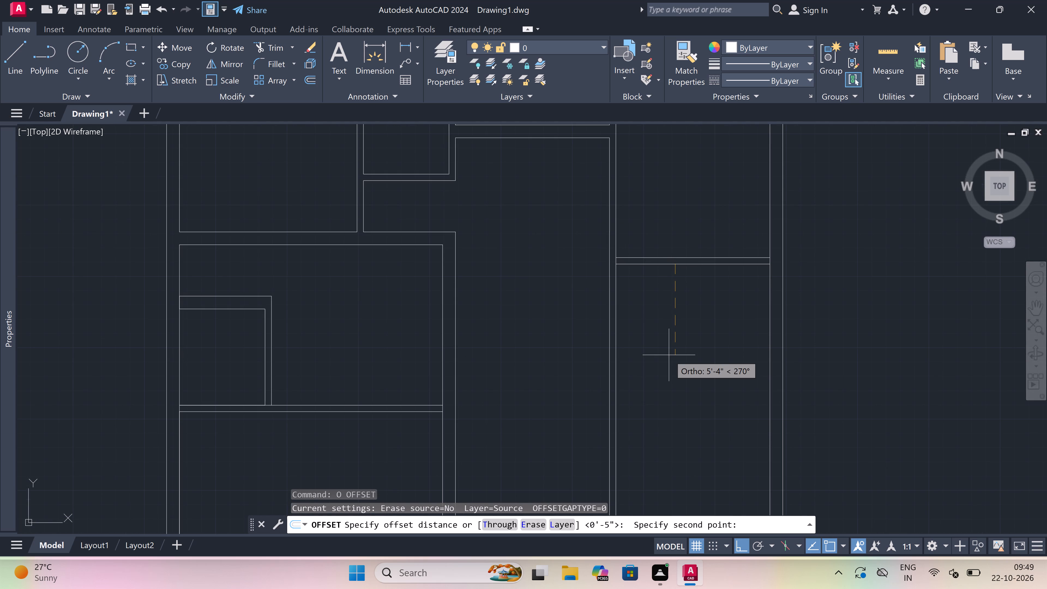
{"action": "key", "text": "4"}
{"action": "key", "text": "BackSpace"}
{"action": "type", "text": "4'"}
{"action": "key", "text": "space"}
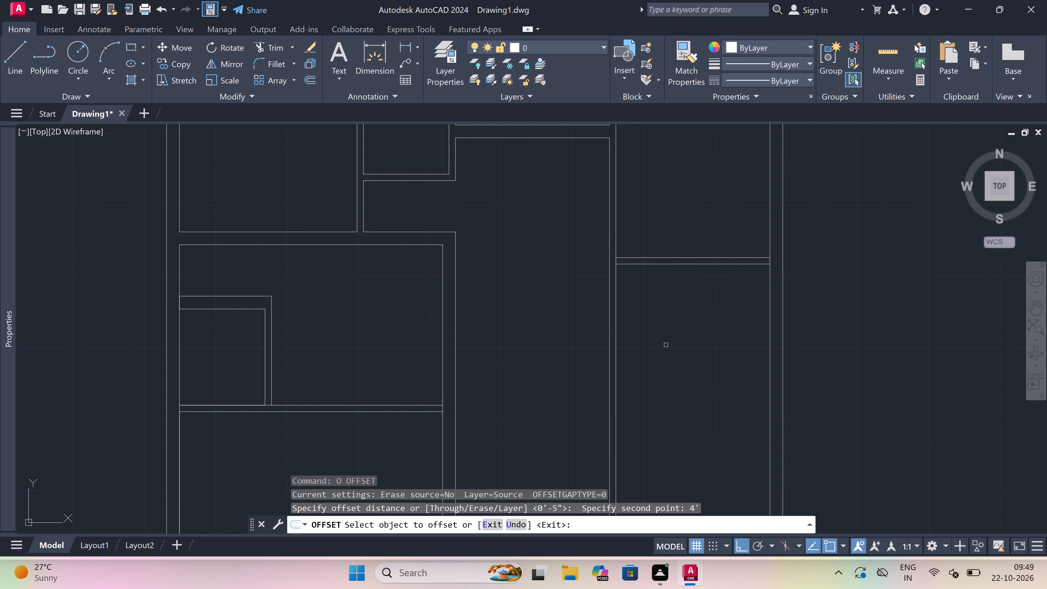
{"action": "left_click_drag", "start_coordinate": [656, 265], "coordinate": [657, 270]}
{"action": "left_click", "coordinate": [648, 394]}
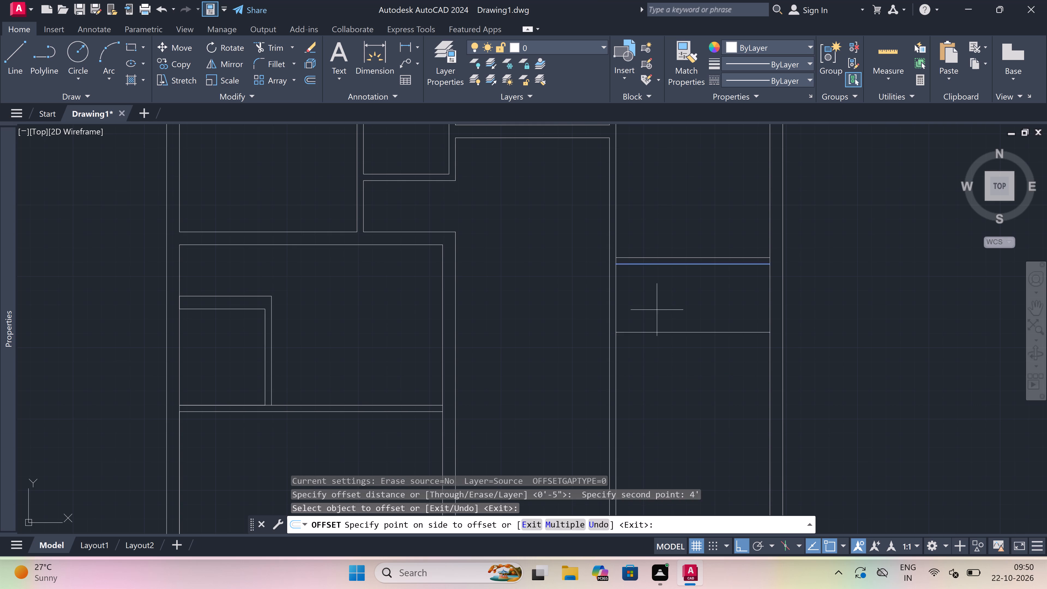
{"action": "key", "text": "Escape"}
Offset the new line 4.5" downward to form a second partition in the right-hand strip.
{"action": "key", "text": "space"}
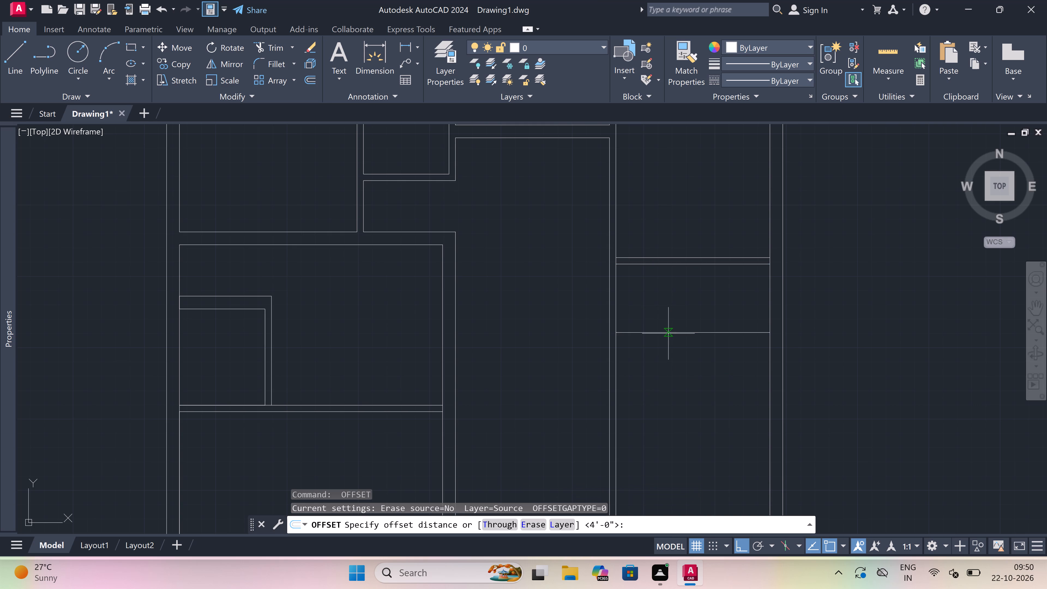
{"action": "left_click", "coordinate": [668, 334]}
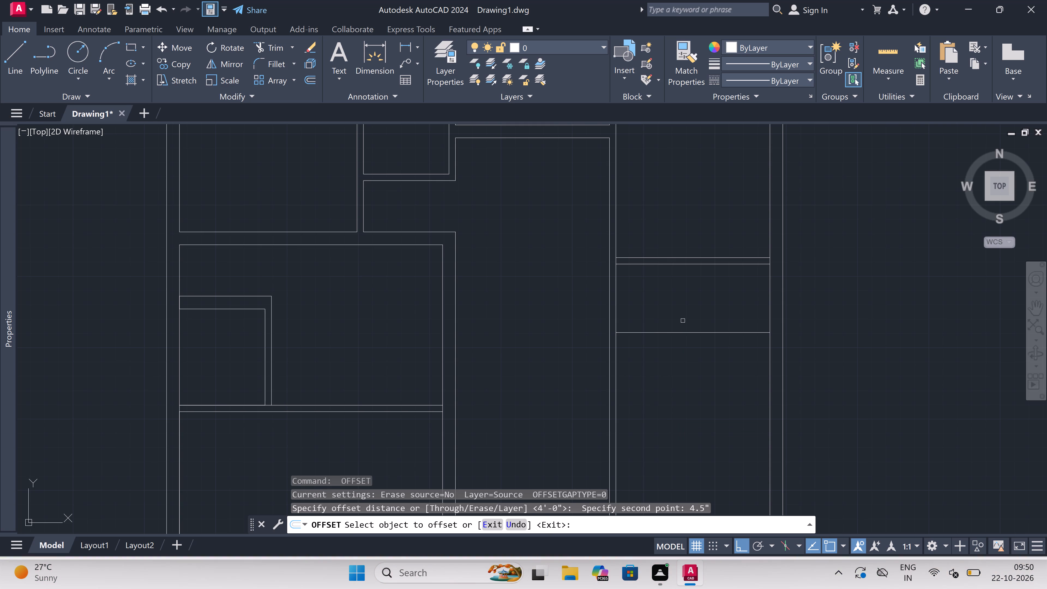
{"action": "left_click", "coordinate": [688, 333]}
{"action": "left_click", "coordinate": [688, 399]}
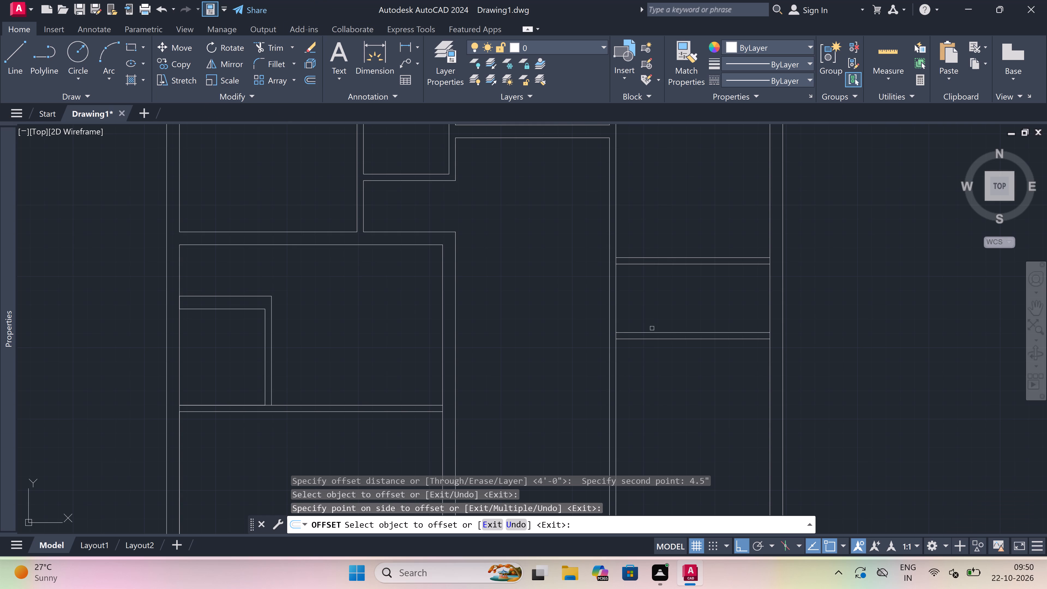
{"action": "key", "text": "Escape"}
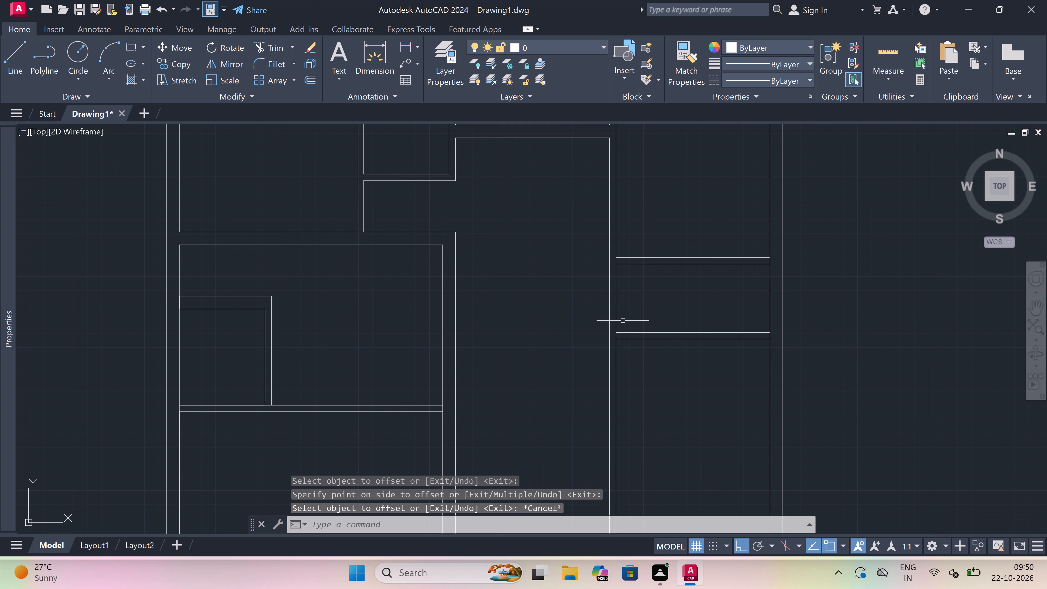
Draw a 4.5" cross partition between the right-hand strip's two partitions, starting 7' left of the right inner wall along the lower partition's upper line.
{"action": "scroll", "coordinate": [623, 321], "scroll_direction": "down", "scroll_amount": 3}
{"action": "scroll", "coordinate": [624, 319], "scroll_direction": "up", "scroll_amount": 4}
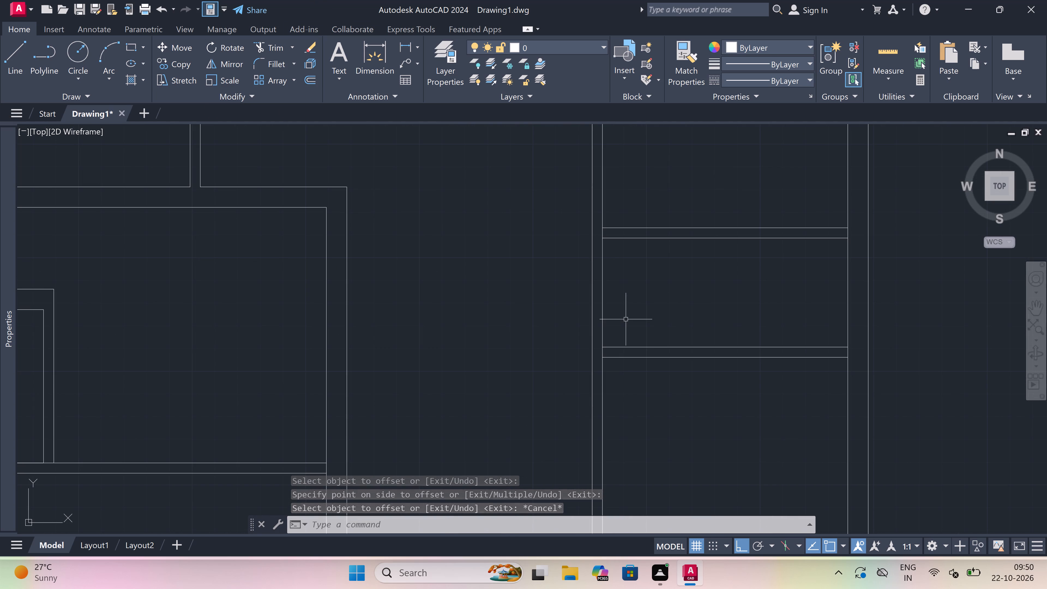
{"action": "key", "text": "l"}
{"action": "key", "text": "space"}
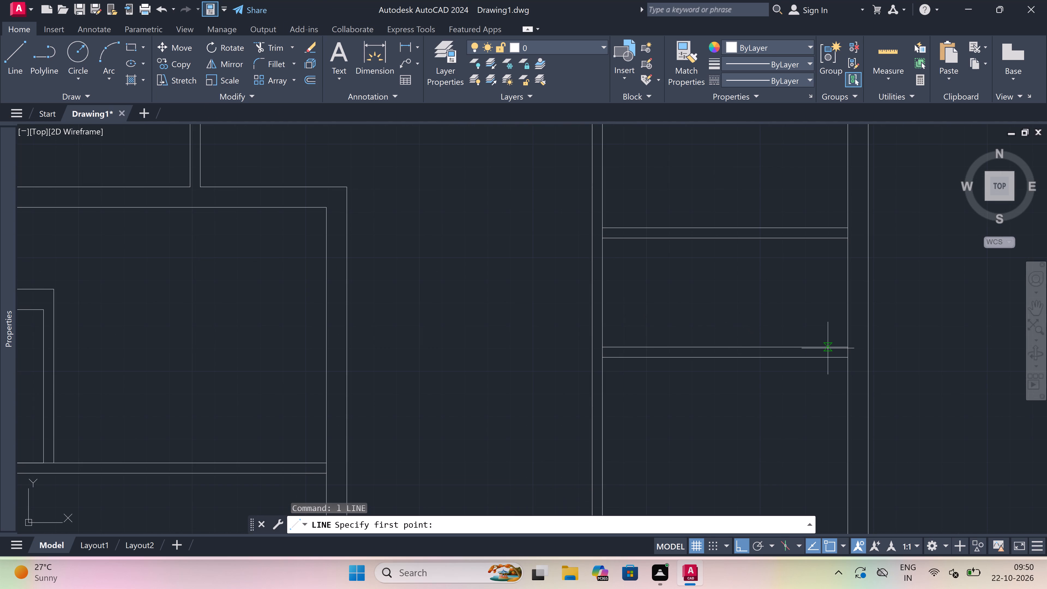
{"action": "left_click", "coordinate": [848, 347]}
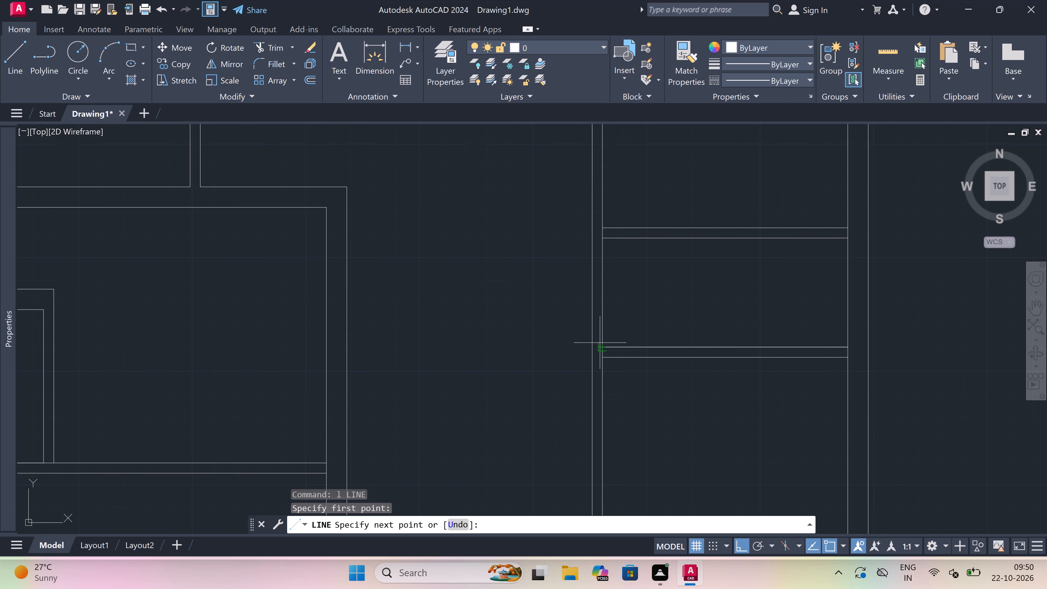
{"action": "type", "text": "7'"}
{"action": "key", "text": "space"}
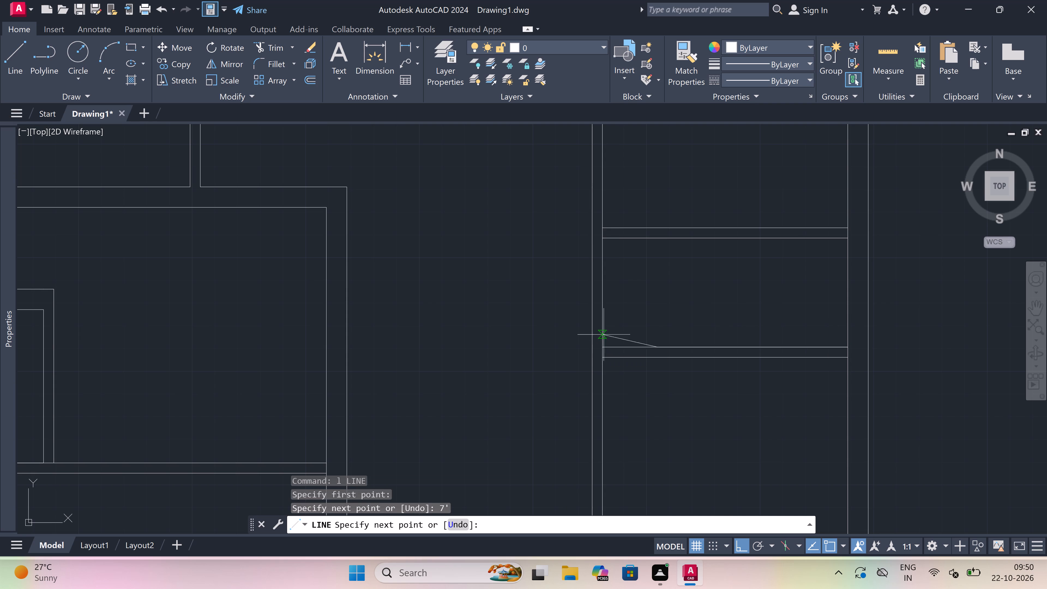
{"action": "double_click", "coordinate": [655, 234]}
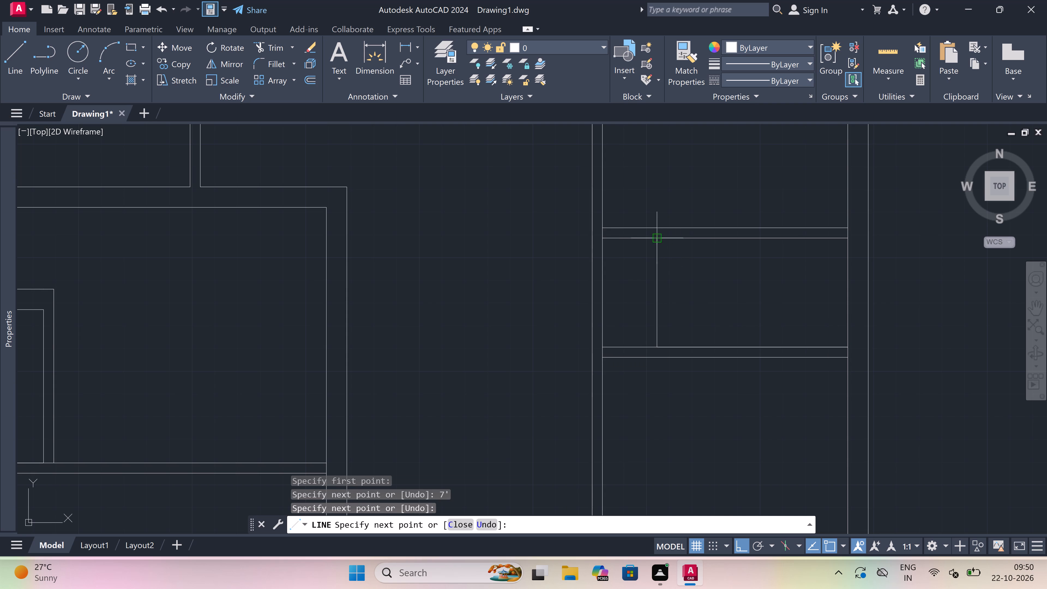
{"action": "type", "text": "4.5\""}
{"action": "key", "text": "space"}
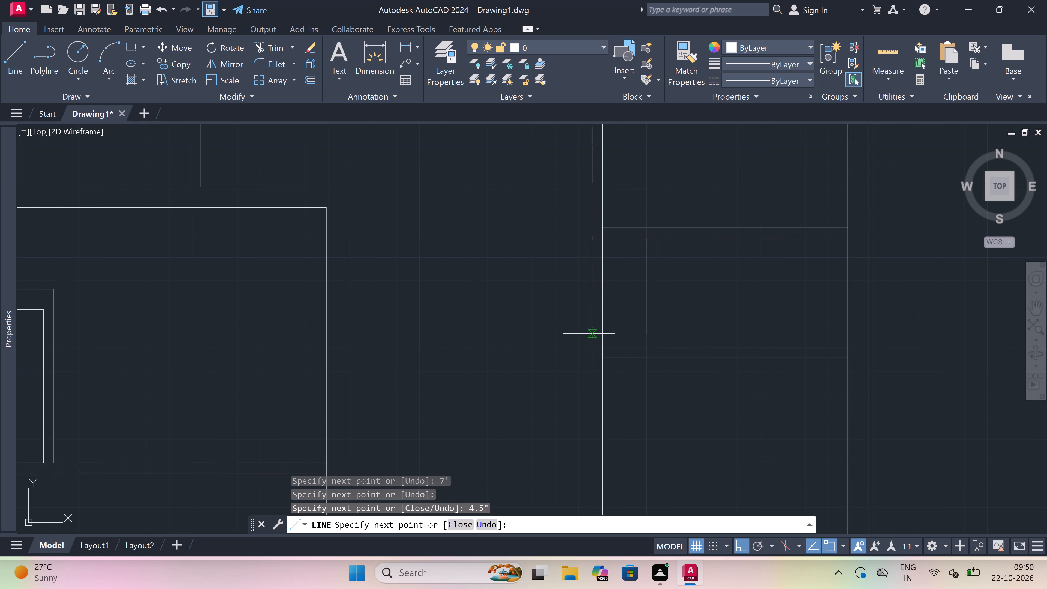
{"action": "double_click", "coordinate": [645, 345]}
{"action": "key", "text": "Escape"}
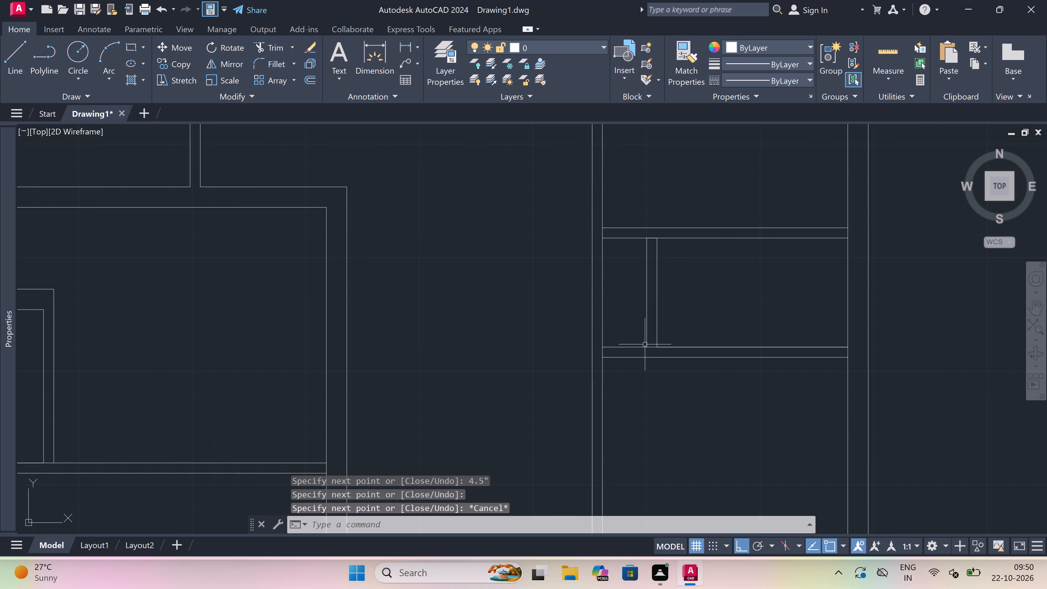
Extend both partitions' lines leftward through the right-hand strip's left wall to its outer face.
{"action": "type", "text": "ex"}
{"action": "key", "text": "space"}
{"action": "left_click", "coordinate": [625, 305]}
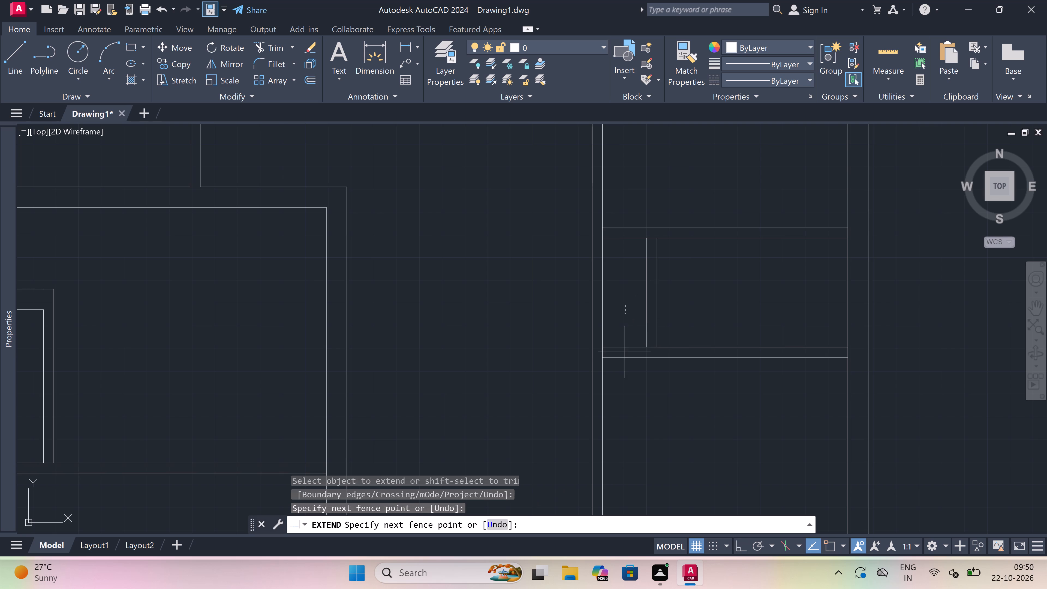
{"action": "double_click", "coordinate": [627, 369]}
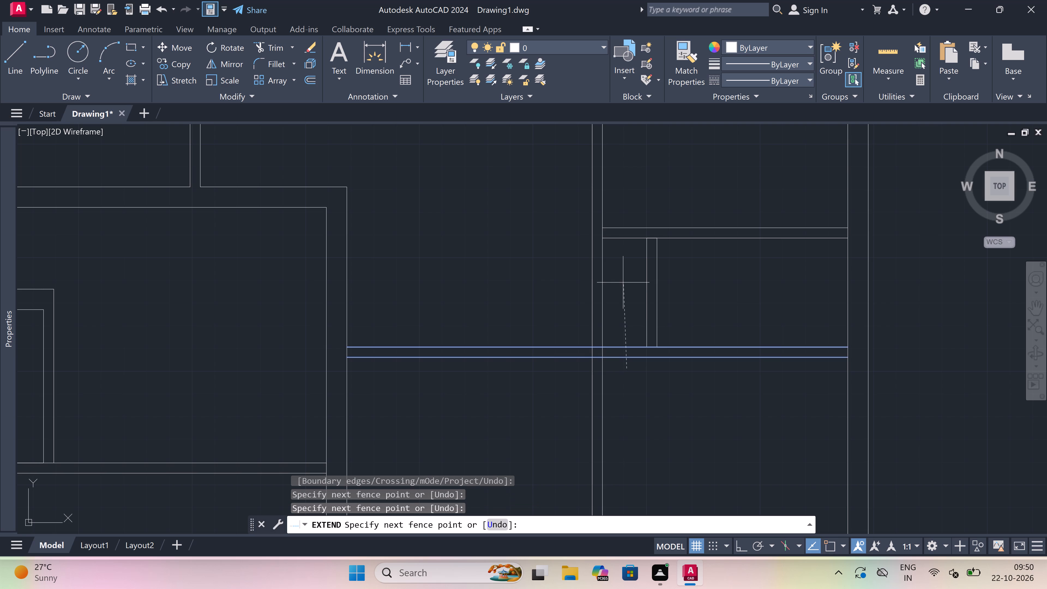
{"action": "left_click", "coordinate": [638, 365]}
{"action": "double_click", "coordinate": [622, 250]}
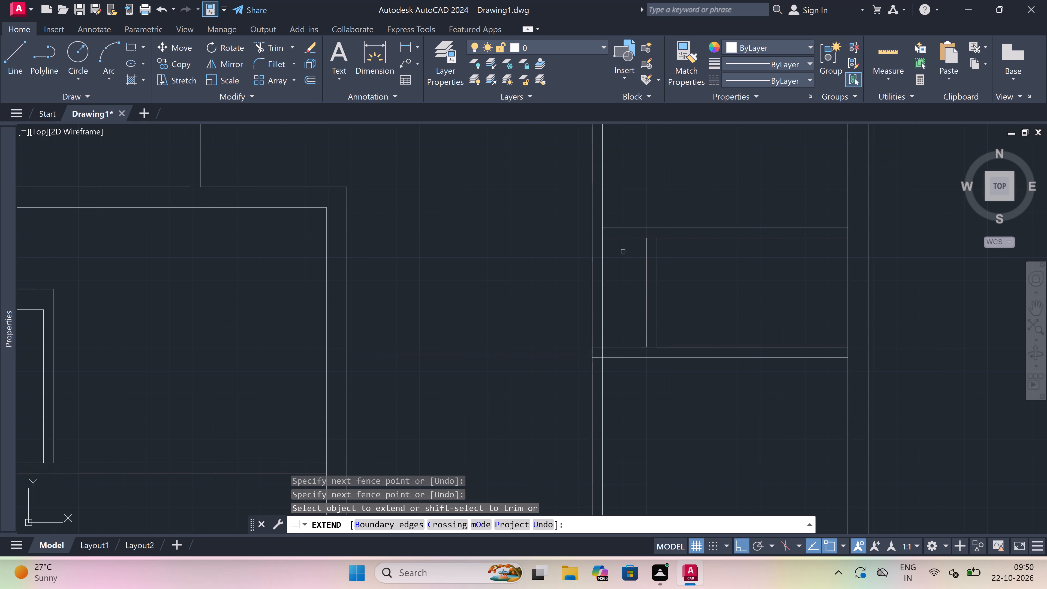
{"action": "left_click", "coordinate": [617, 219]}
{"action": "key", "text": "Escape"}
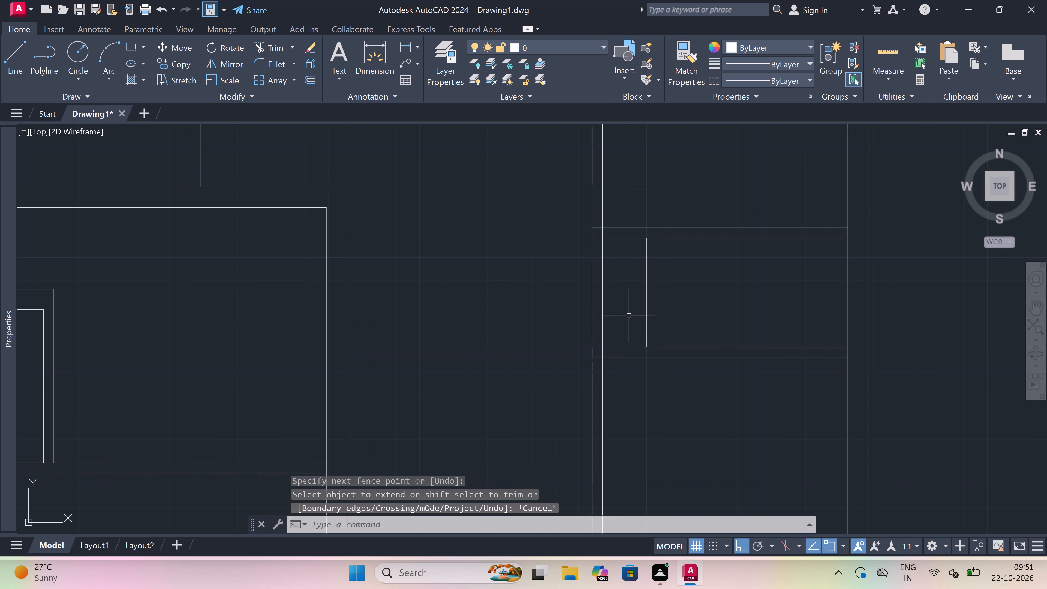
Trim away both lines of the right-hand strip's left wall between the two partitions.
{"action": "key", "text": "t"}
{"action": "key", "text": "r"}
{"action": "key", "text": "space"}
{"action": "left_click", "coordinate": [621, 323]}
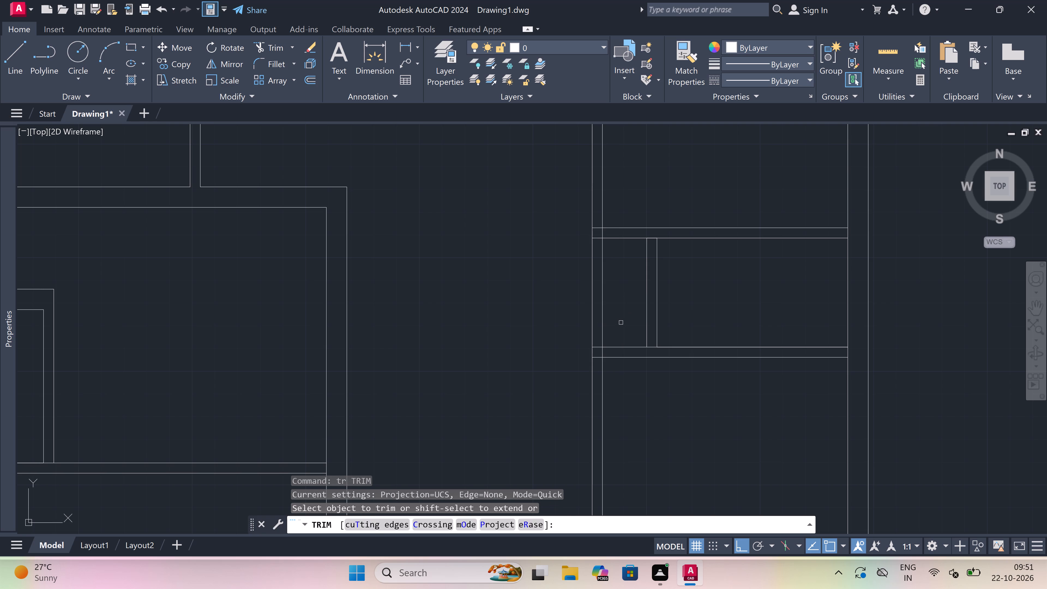
{"action": "left_click", "coordinate": [580, 322]}
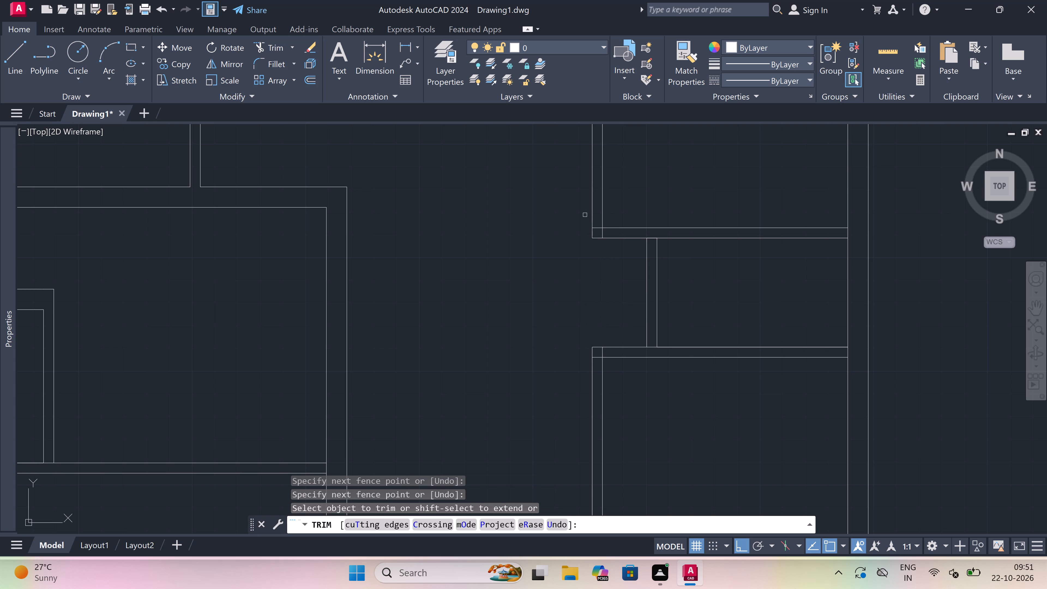
Trim the overlapping lines at the upper partition's left wall corner and at its junction with the cross partition.
{"action": "scroll", "coordinate": [585, 217], "scroll_direction": "up", "scroll_amount": 2}
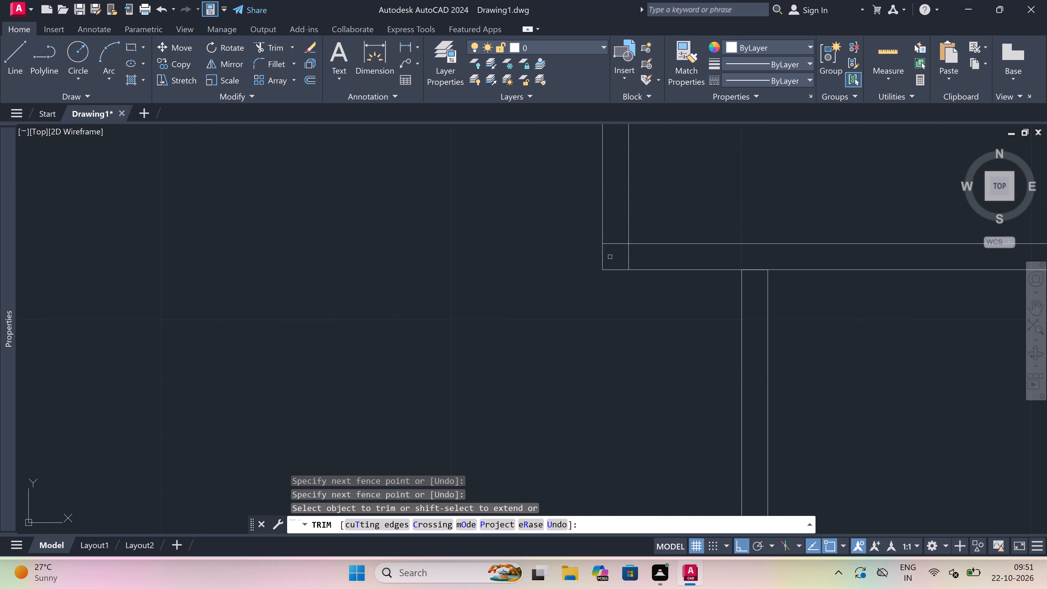
{"action": "left_click", "coordinate": [615, 255]}
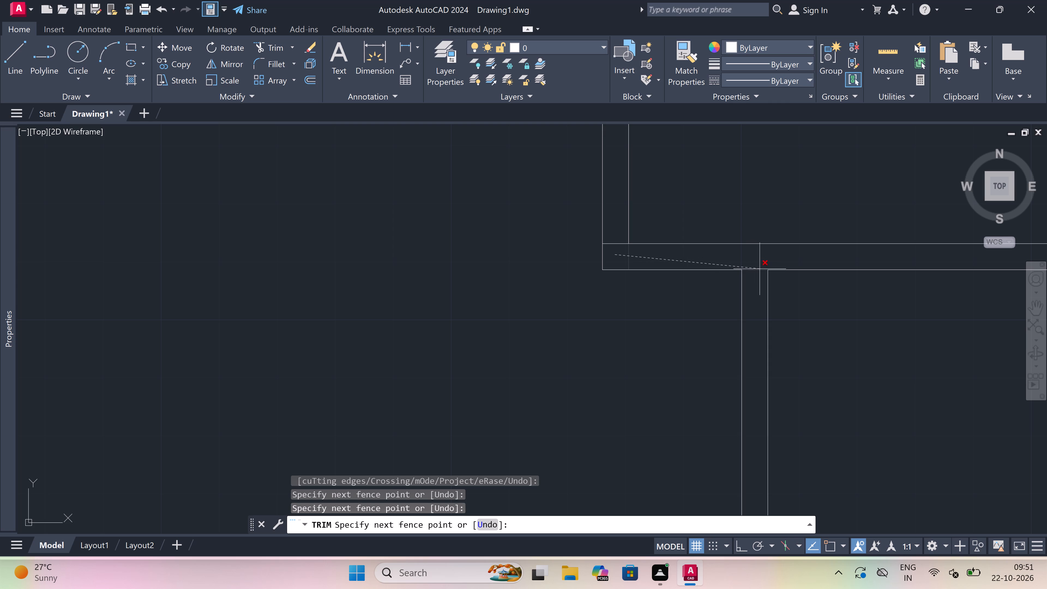
{"action": "left_click", "coordinate": [760, 269]}
{"action": "left_click", "coordinate": [759, 268]}
{"action": "left_click", "coordinate": [759, 271]}
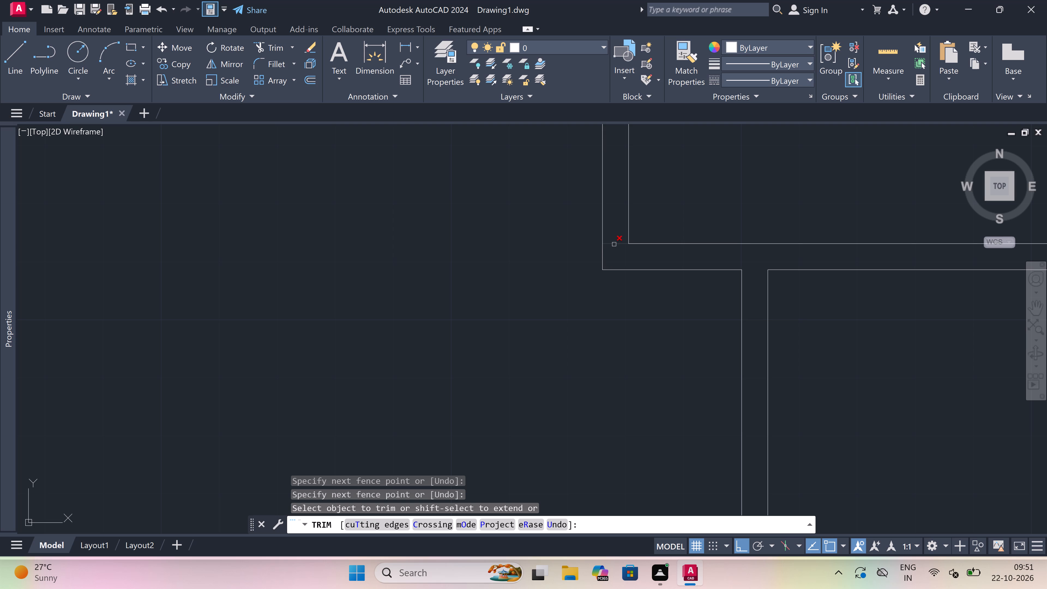
Trim away the cross partition's two vertical lines below the upper partition.
{"action": "right_click", "coordinate": [1046, 420]}
{"action": "right_click", "coordinate": [1046, 420]}
{"action": "right_click", "coordinate": [1046, 420]}
{"action": "scroll", "coordinate": [1039, 0], "scroll_direction": "down", "scroll_amount": 3}
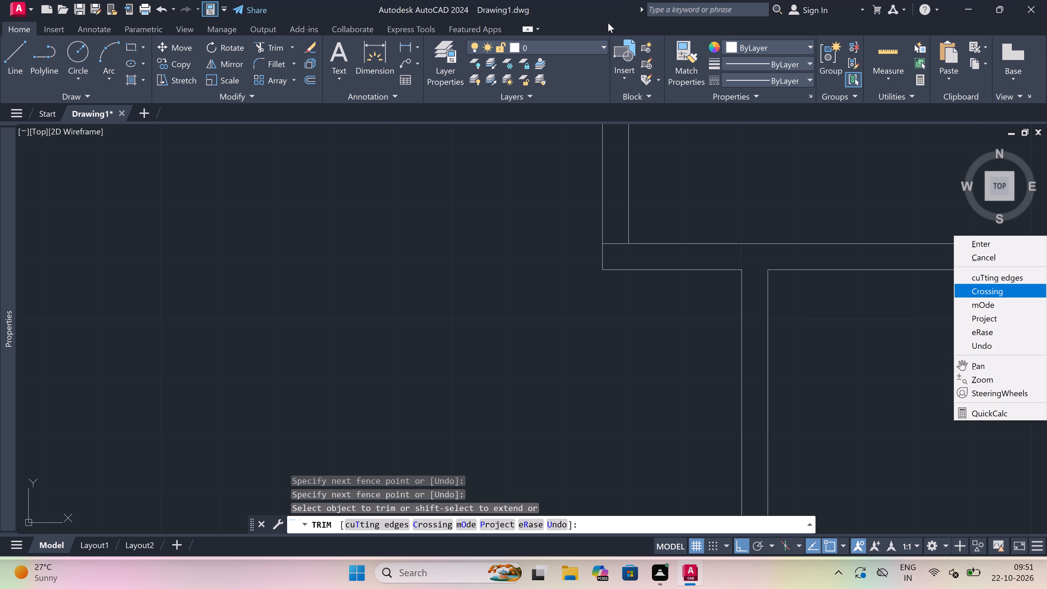
{"action": "double_click", "coordinate": [525, 323]}
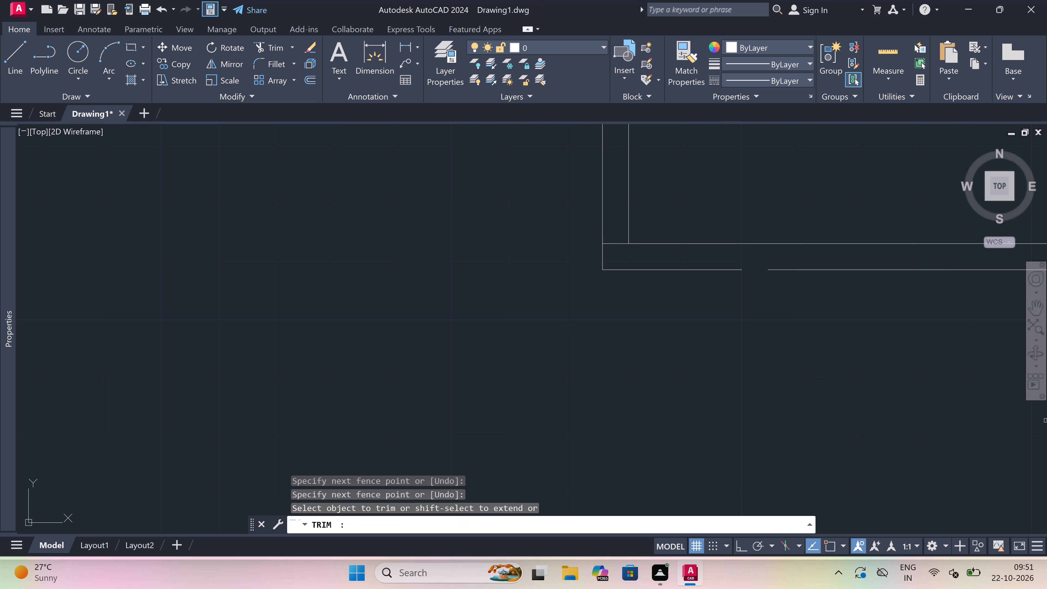
{"action": "key", "text": "Escape"}
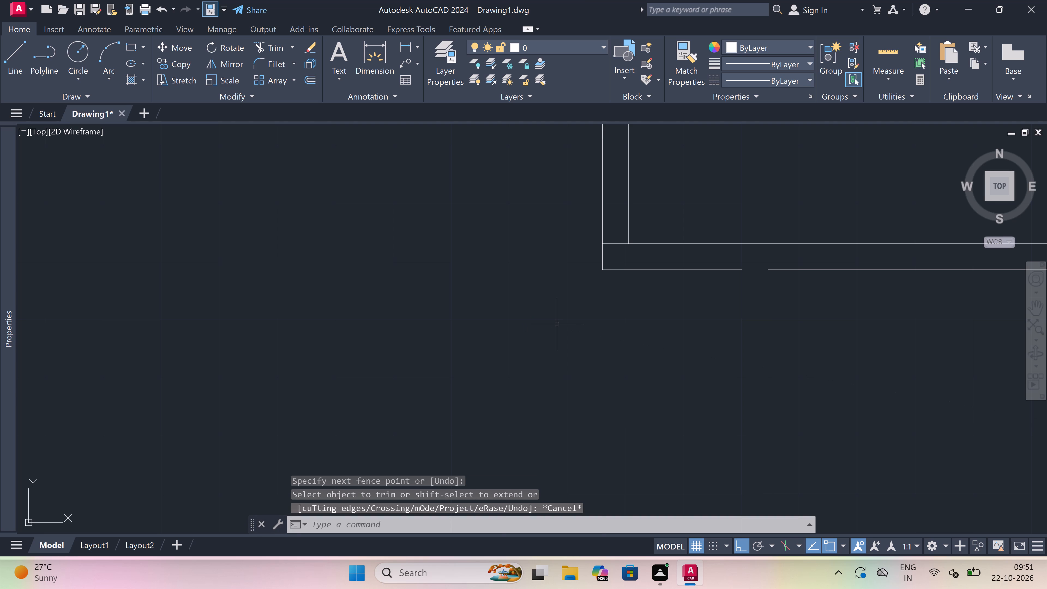
Undo the last set of trims at the right-hand strip's partitions.
{"action": "scroll", "coordinate": [557, 324], "scroll_direction": "down", "scroll_amount": 5}
{"action": "key", "text": "ctrl+z"}
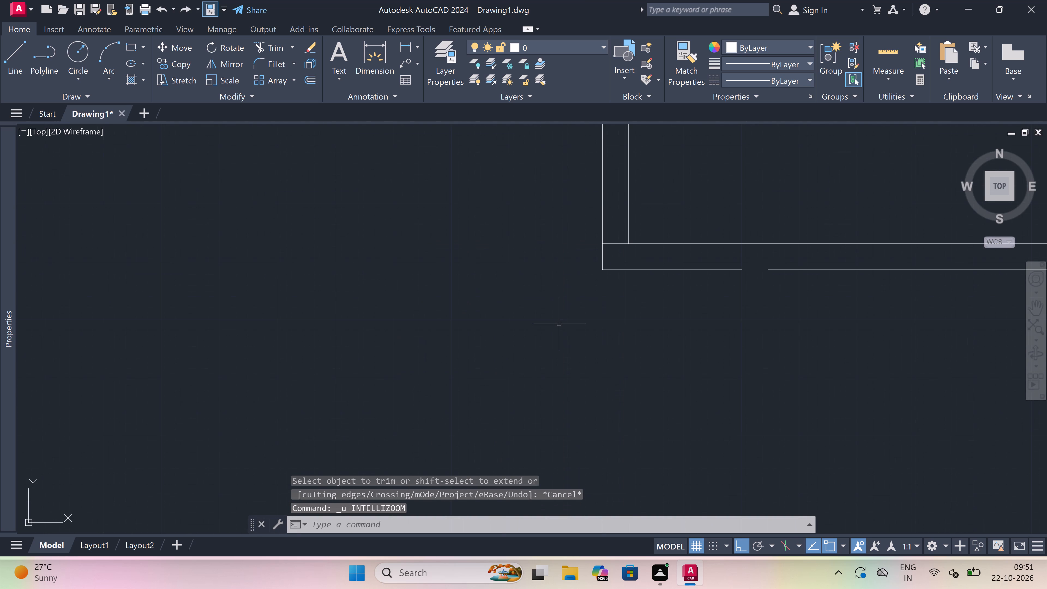
{"action": "key", "text": "ctrl+z"}
{"action": "scroll", "coordinate": [567, 326], "scroll_direction": "down", "scroll_amount": 1}
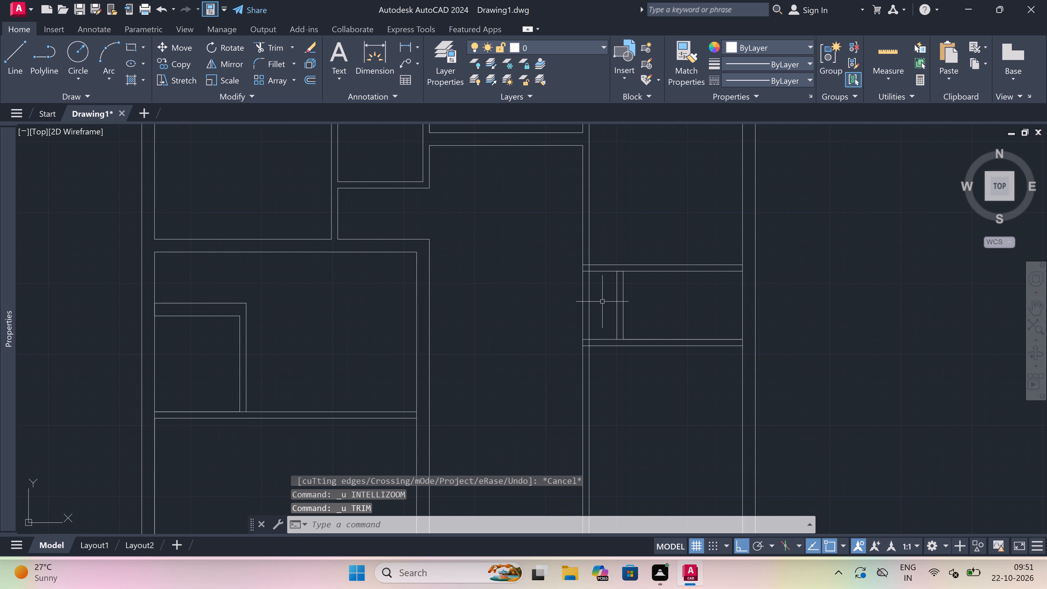
Trim away both lines of the right-hand strip's left wall between the upper and lower partitions.
{"action": "scroll", "coordinate": [604, 302], "scroll_direction": "up", "scroll_amount": 2}
{"action": "type", "text": "tr"}
{"action": "key", "text": "space"}
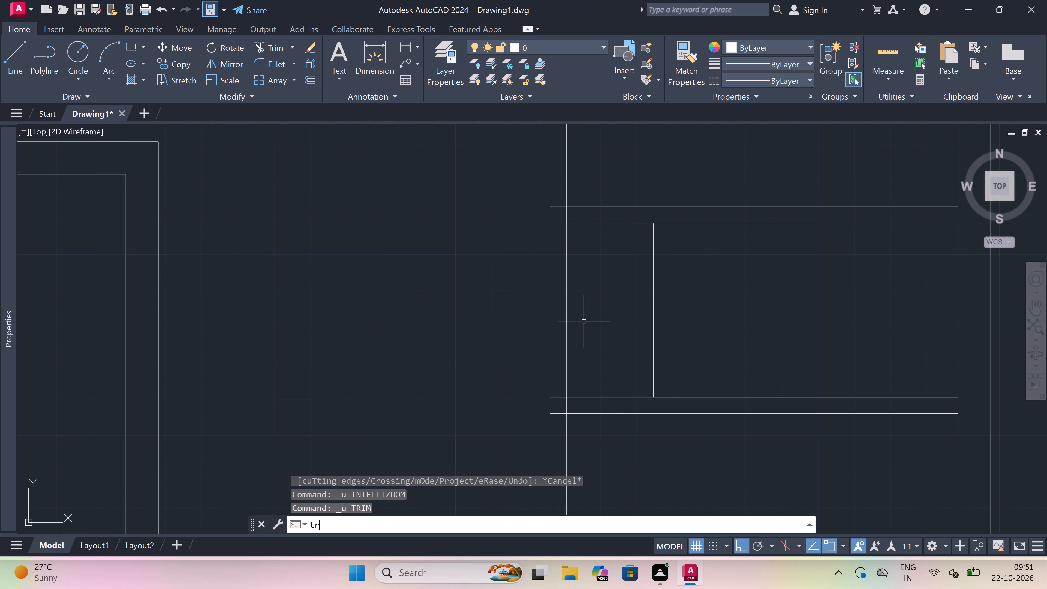
{"action": "left_click", "coordinate": [584, 321]}
{"action": "double_click", "coordinate": [512, 336]}
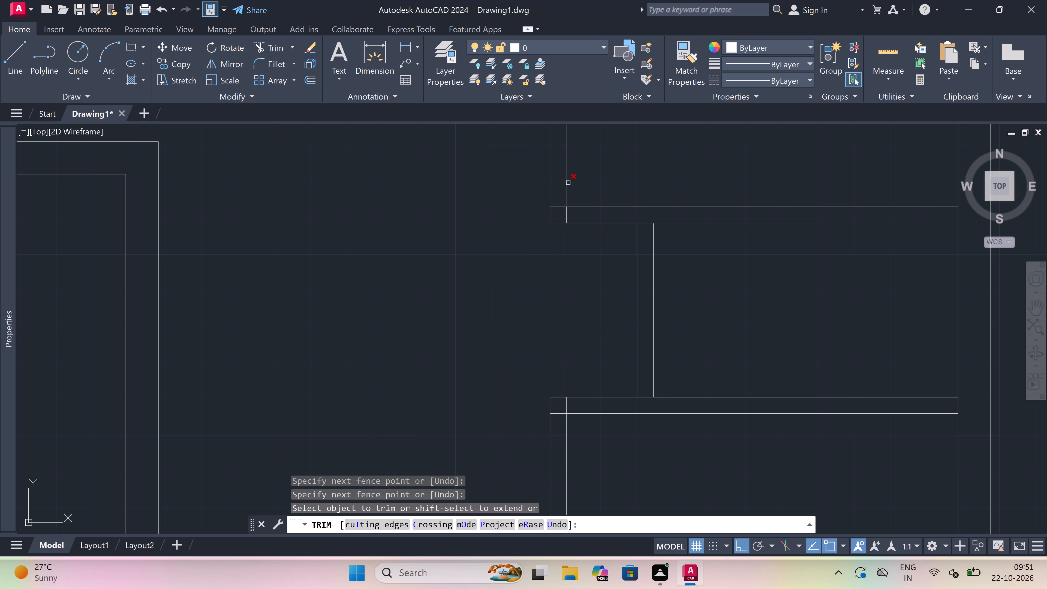
Trim the overlapping lines at the upper partition's left wall corner and at its junction with the cross partition.
{"action": "scroll", "coordinate": [563, 199], "scroll_direction": "up", "scroll_amount": 3}
{"action": "double_click", "coordinate": [543, 268]}
{"action": "scroll", "coordinate": [652, 263], "scroll_direction": "down", "scroll_amount": 1}
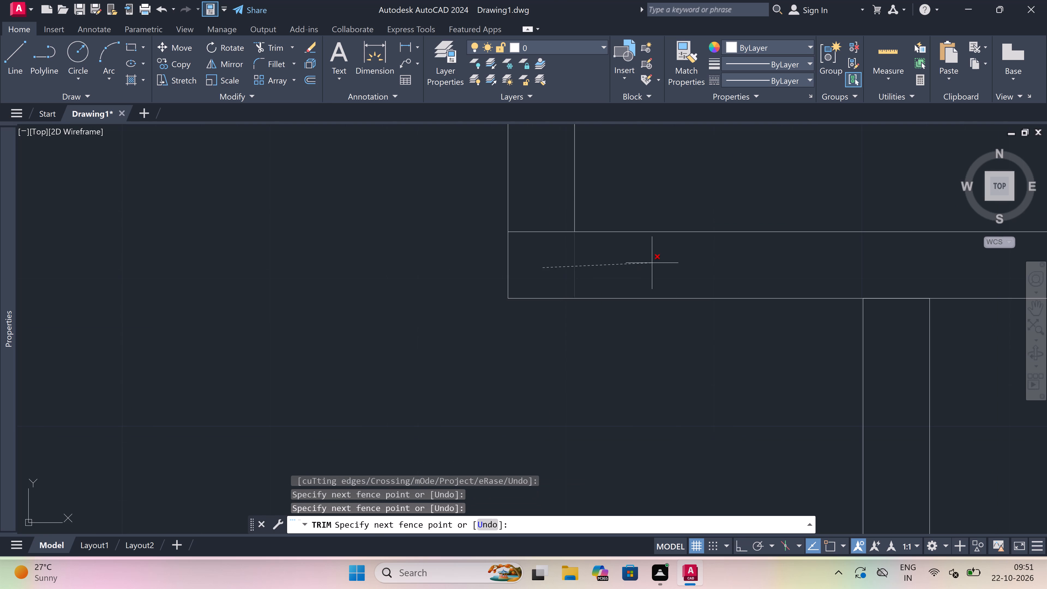
{"action": "scroll", "coordinate": [652, 263], "scroll_direction": "down", "scroll_amount": 2}
{"action": "scroll", "coordinate": [702, 263], "scroll_direction": "up", "scroll_amount": 3}
{"action": "left_click", "coordinate": [725, 268]}
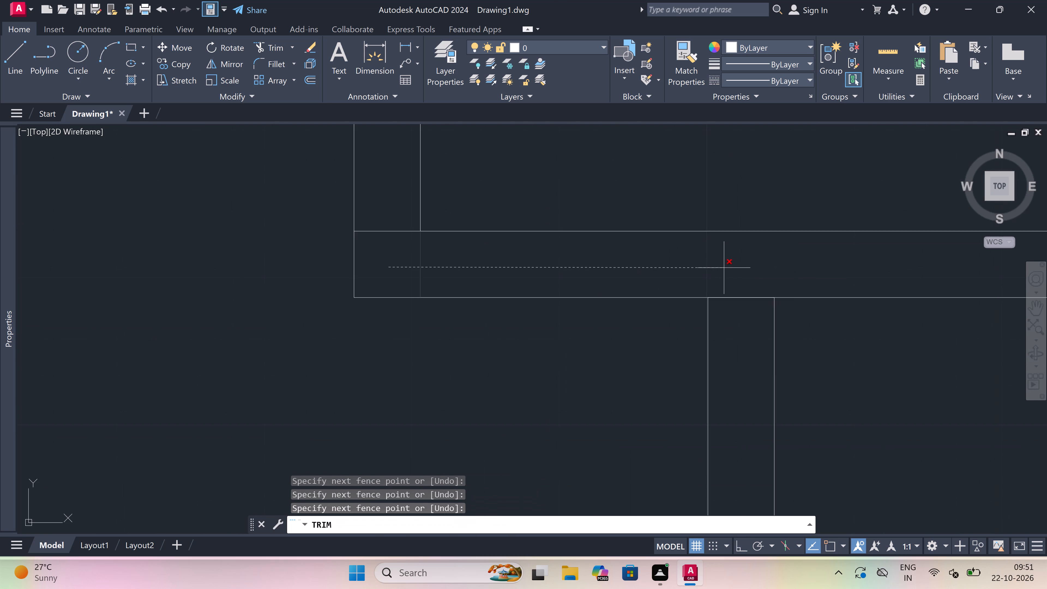
{"action": "left_click", "coordinate": [731, 295]}
{"action": "triple_click", "coordinate": [732, 313]}
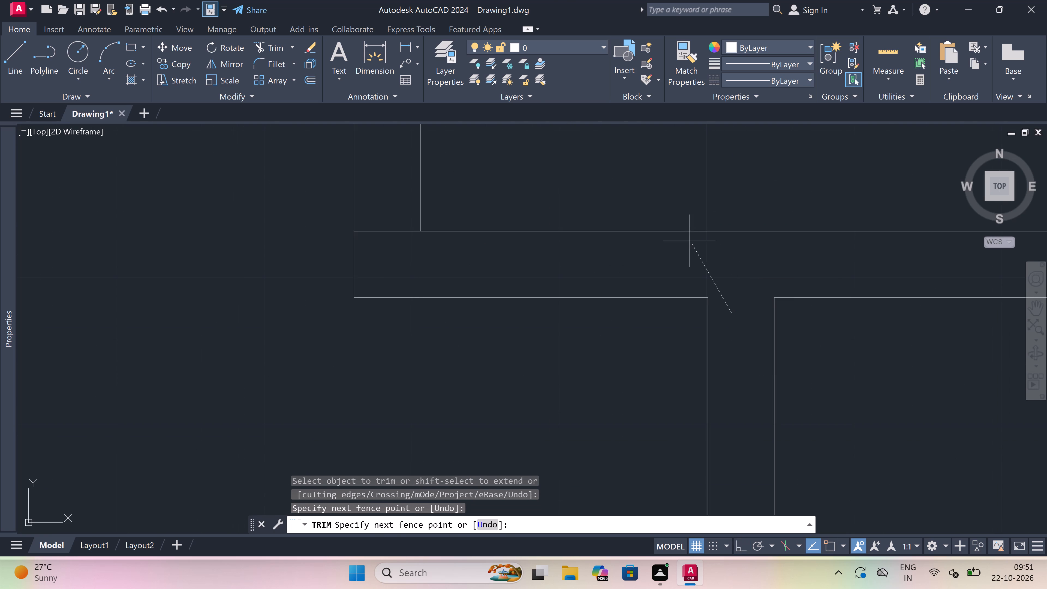
{"action": "left_click", "coordinate": [688, 242]}
Trim the wall's inner line where it crosses the lower partition's left corner.
{"action": "scroll", "coordinate": [687, 242], "scroll_direction": "down", "scroll_amount": 6}
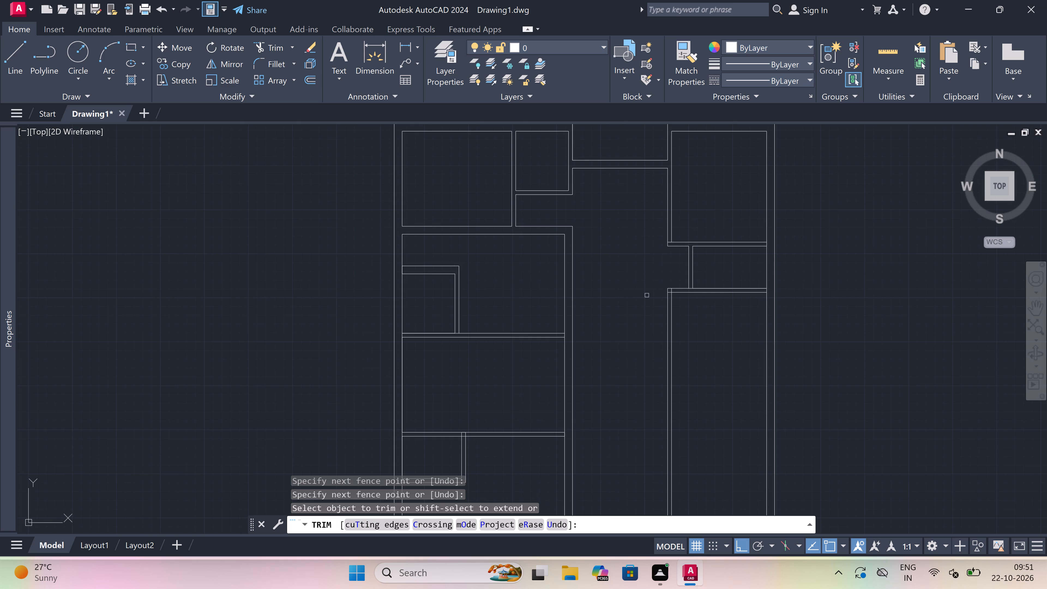
{"action": "scroll", "coordinate": [672, 284], "scroll_direction": "up", "scroll_amount": 5}
{"action": "scroll", "coordinate": [667, 353], "scroll_direction": "up", "scroll_amount": 2}
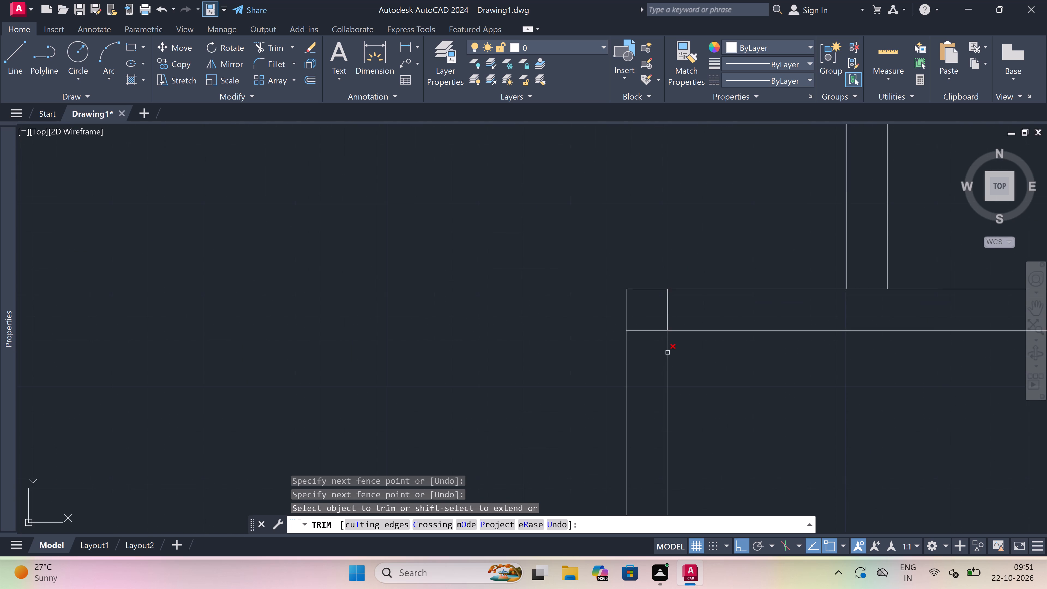
{"action": "left_click", "coordinate": [642, 295]}
{"action": "left_click", "coordinate": [749, 294]}
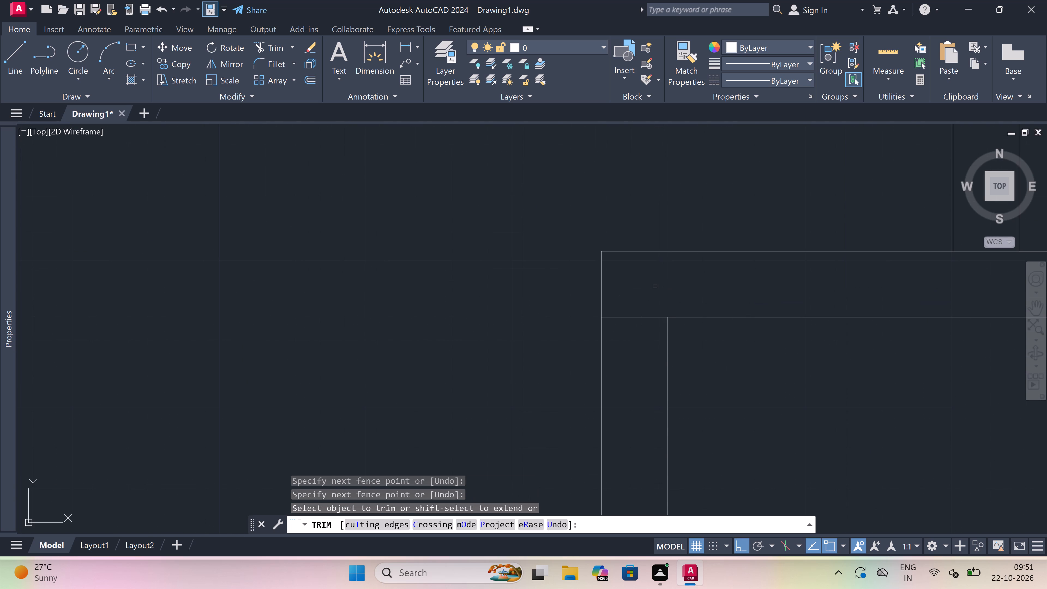
{"action": "scroll", "coordinate": [655, 286], "scroll_direction": "down", "scroll_amount": 4}
{"action": "key", "text": "Escape"}
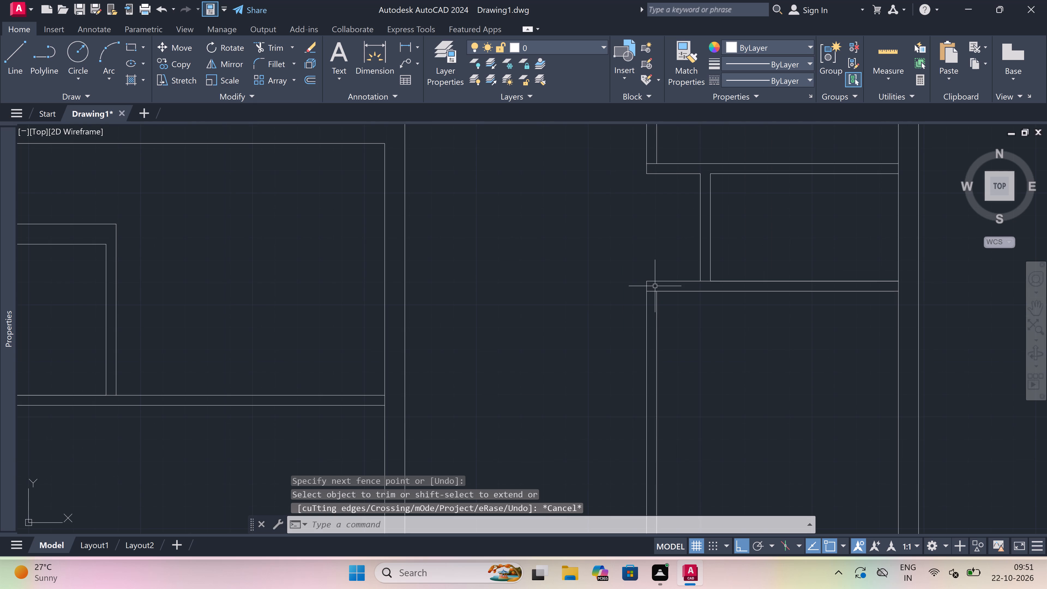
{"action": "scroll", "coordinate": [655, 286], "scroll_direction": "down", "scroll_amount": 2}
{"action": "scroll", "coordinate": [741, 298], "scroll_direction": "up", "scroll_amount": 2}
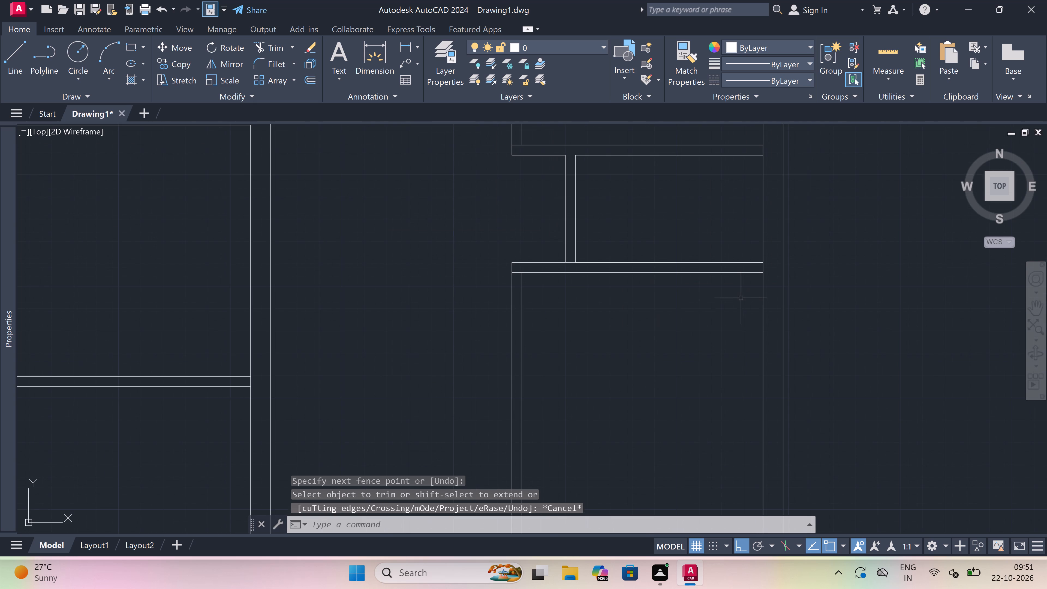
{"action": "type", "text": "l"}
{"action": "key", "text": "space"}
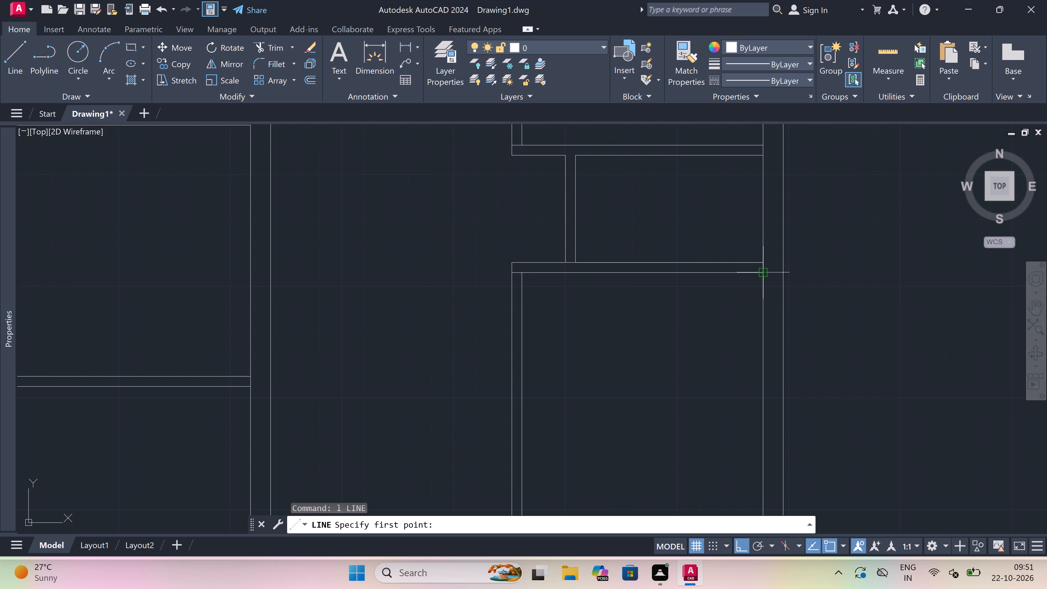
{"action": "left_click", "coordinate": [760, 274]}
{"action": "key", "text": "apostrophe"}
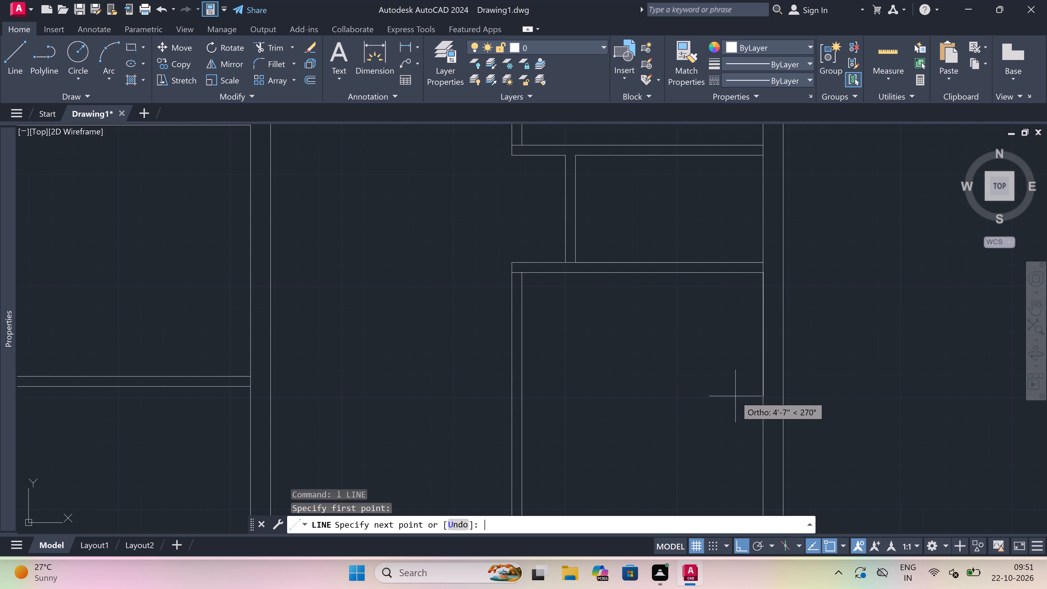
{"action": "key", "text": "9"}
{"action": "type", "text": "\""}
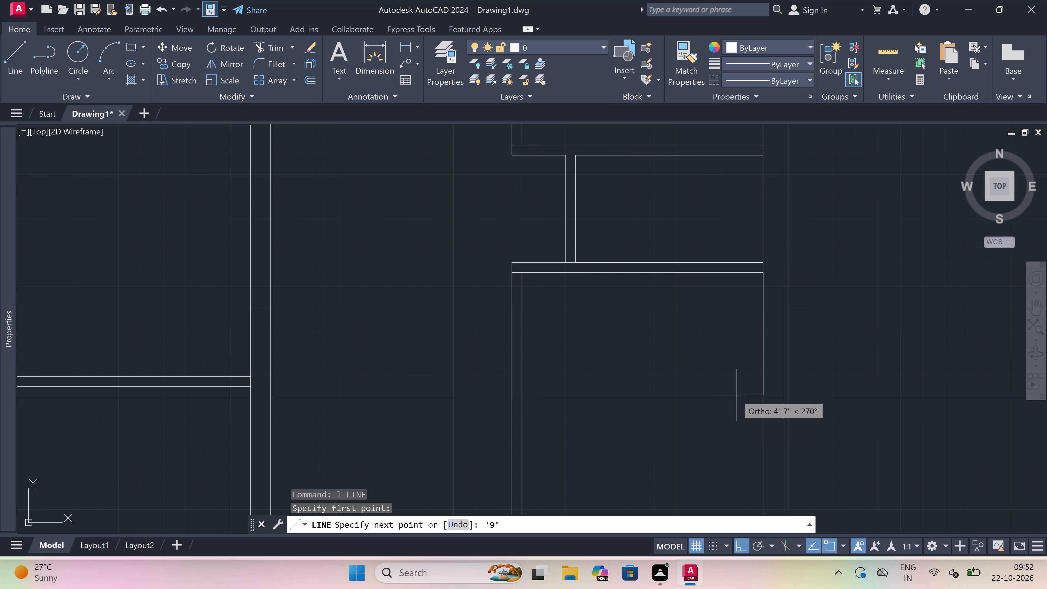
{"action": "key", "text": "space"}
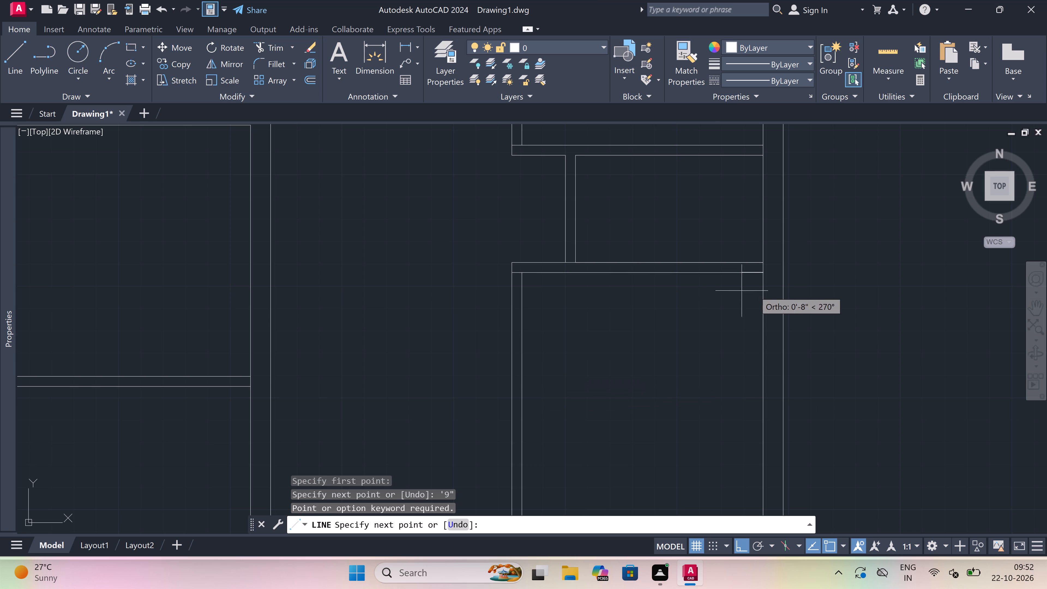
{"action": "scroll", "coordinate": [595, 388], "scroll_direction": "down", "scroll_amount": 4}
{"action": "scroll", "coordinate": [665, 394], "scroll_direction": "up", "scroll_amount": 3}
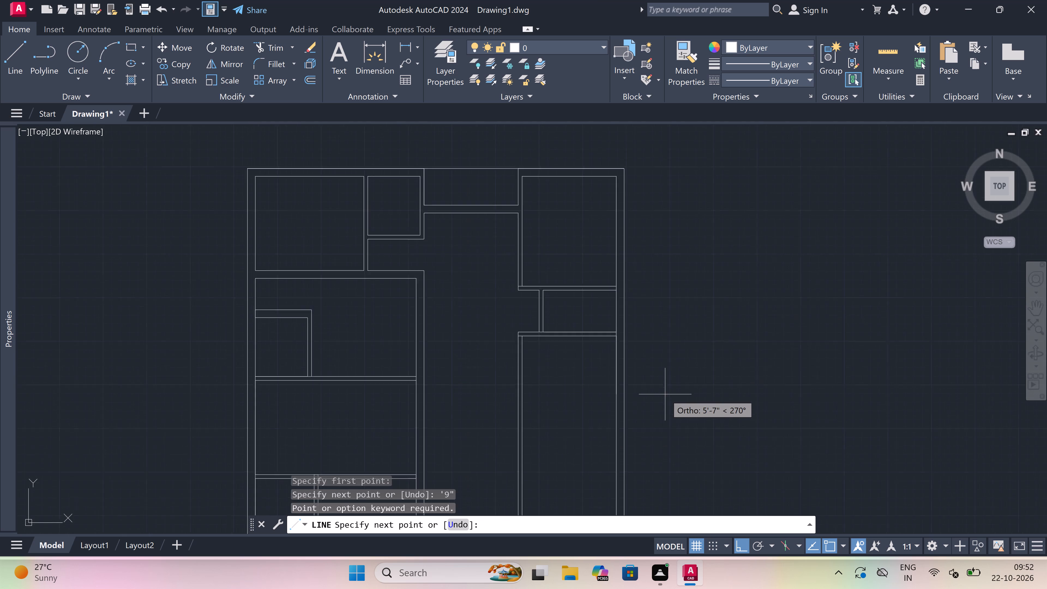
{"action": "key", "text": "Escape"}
Draw a line 6'9" down the right wall's inner face from the lower partition's underside, and continue it left to the left rooms' wall.
{"action": "scroll", "coordinate": [705, 362], "scroll_direction": "down", "scroll_amount": 3}
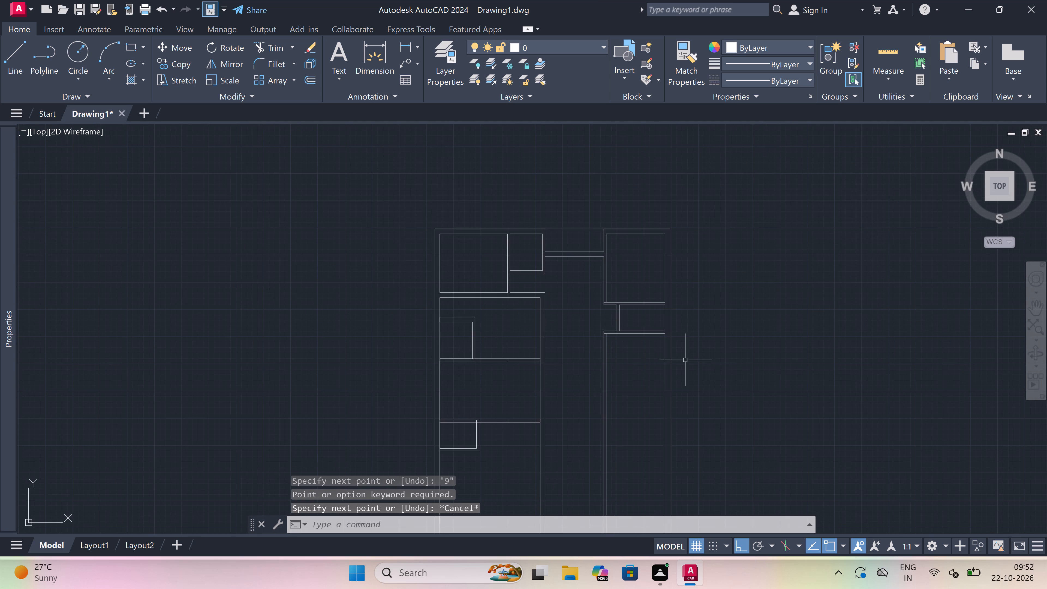
{"action": "scroll", "coordinate": [648, 360], "scroll_direction": "up", "scroll_amount": 3}
{"action": "key", "text": "space"}
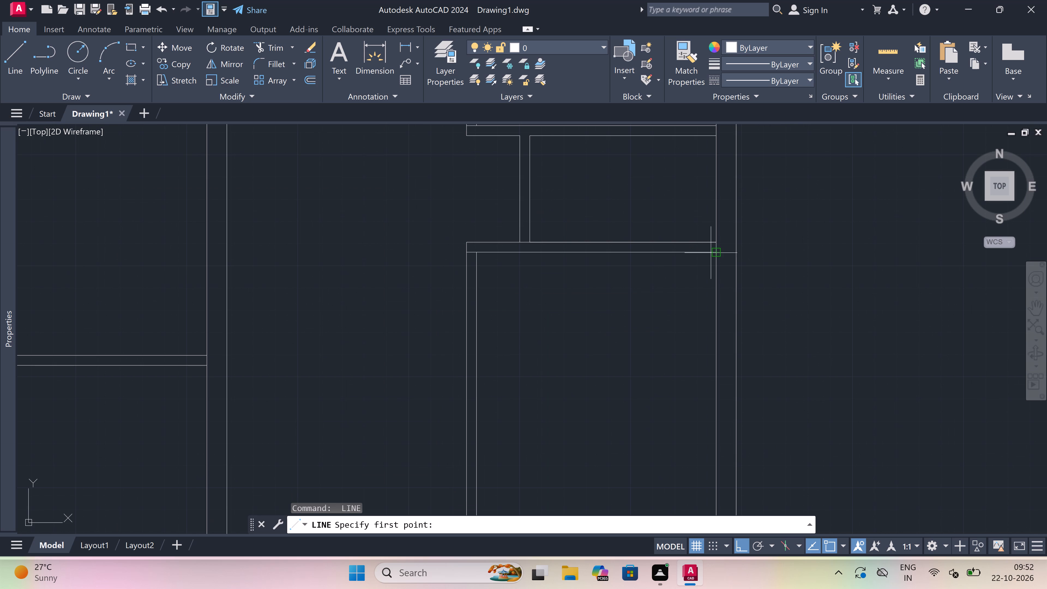
{"action": "left_click", "coordinate": [714, 253]}
{"action": "key", "text": "9"}
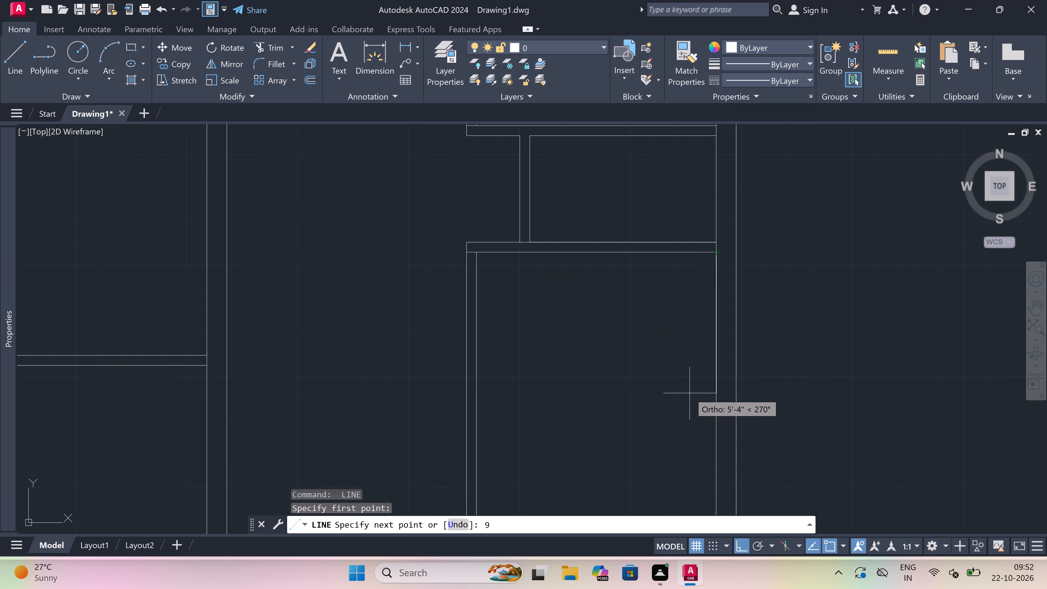
{"action": "key", "text": "BackSpace"}
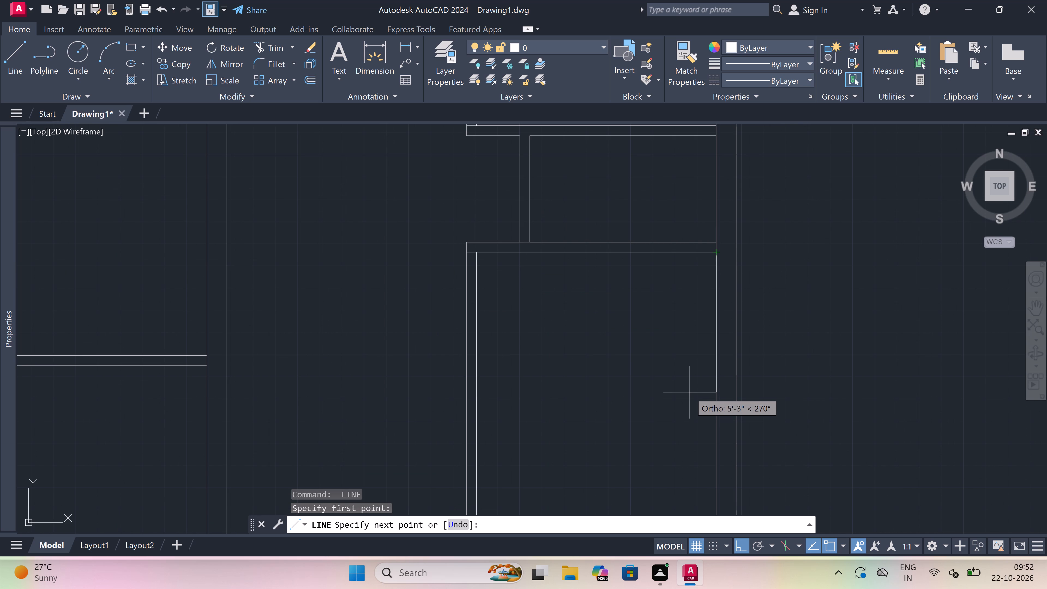
{"action": "type", "text": "6'"}
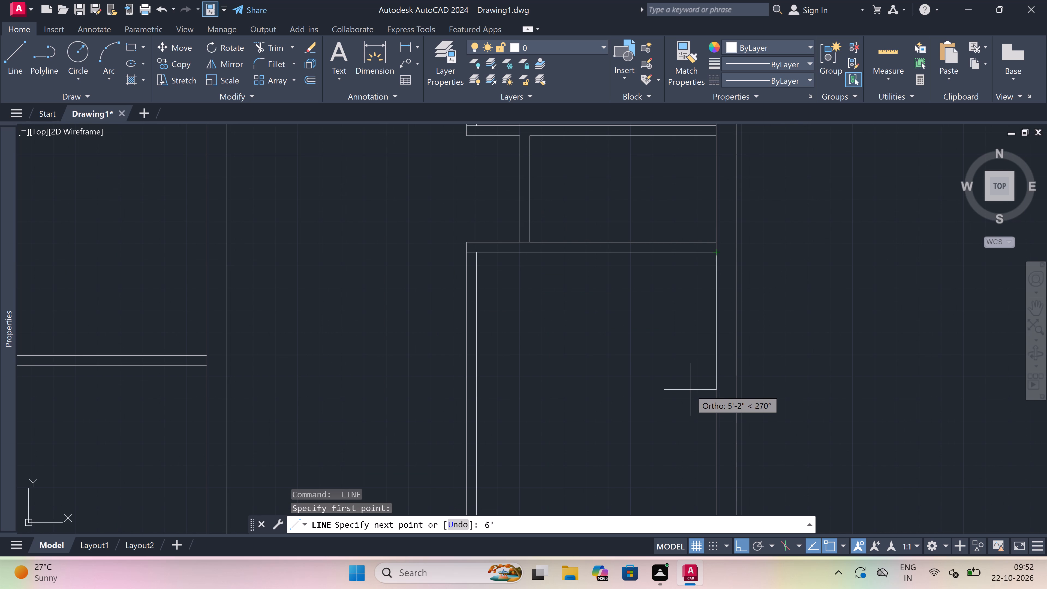
{"action": "key", "text": "9"}
{"action": "key", "text": "shift+quotedbl"}
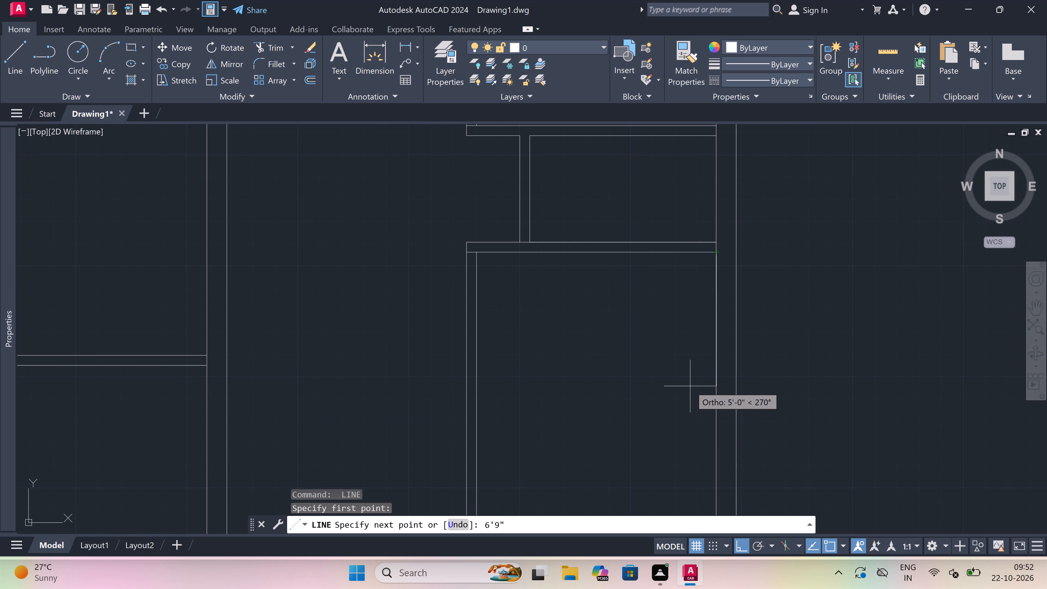
{"action": "key", "text": "space"}
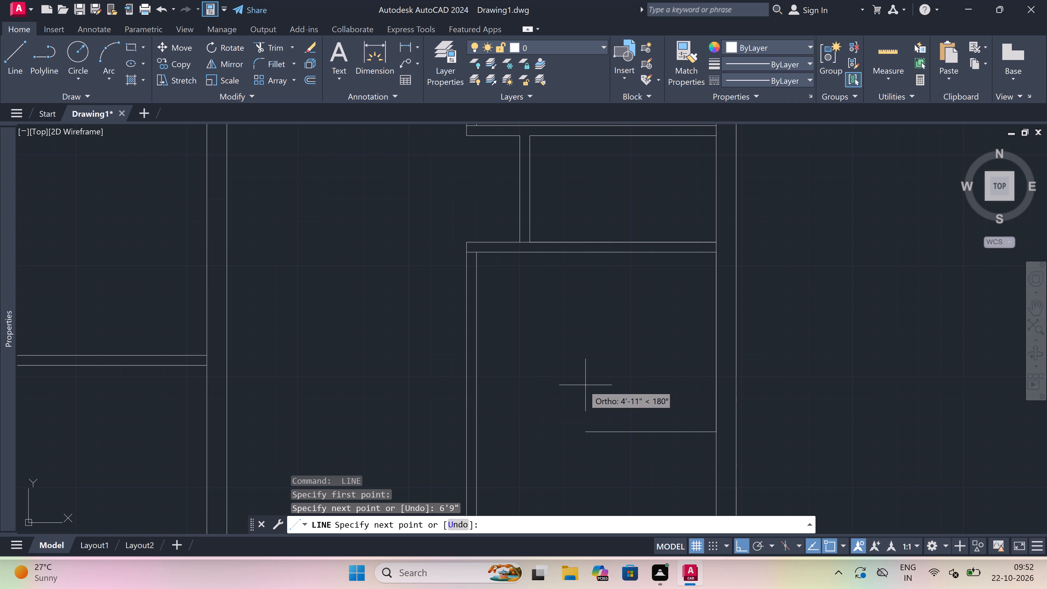
{"action": "scroll", "coordinate": [583, 383], "scroll_direction": "down", "scroll_amount": 5}
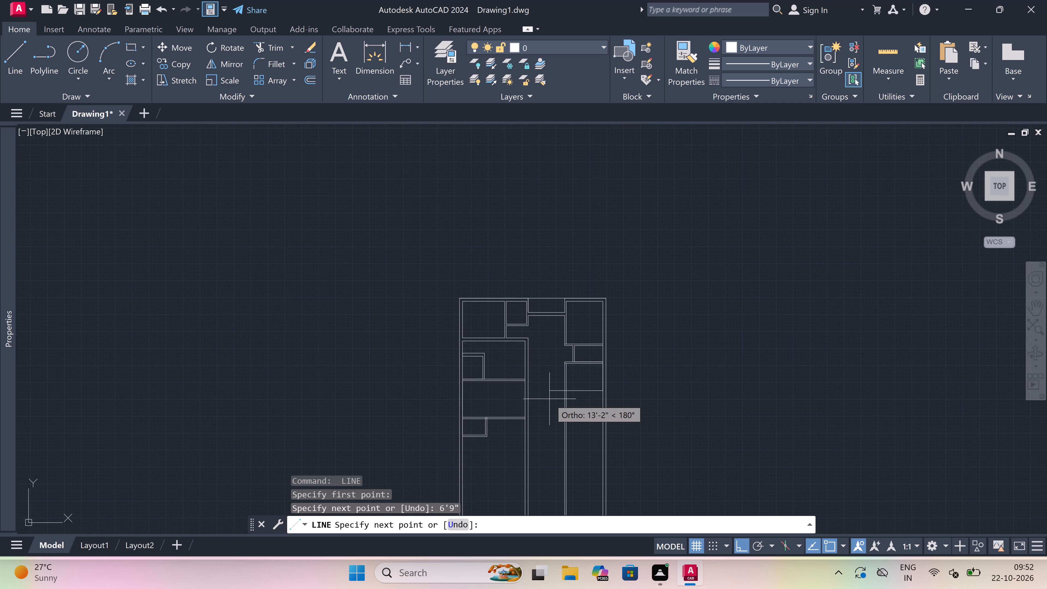
{"action": "scroll", "coordinate": [525, 405], "scroll_direction": "up", "scroll_amount": 1}
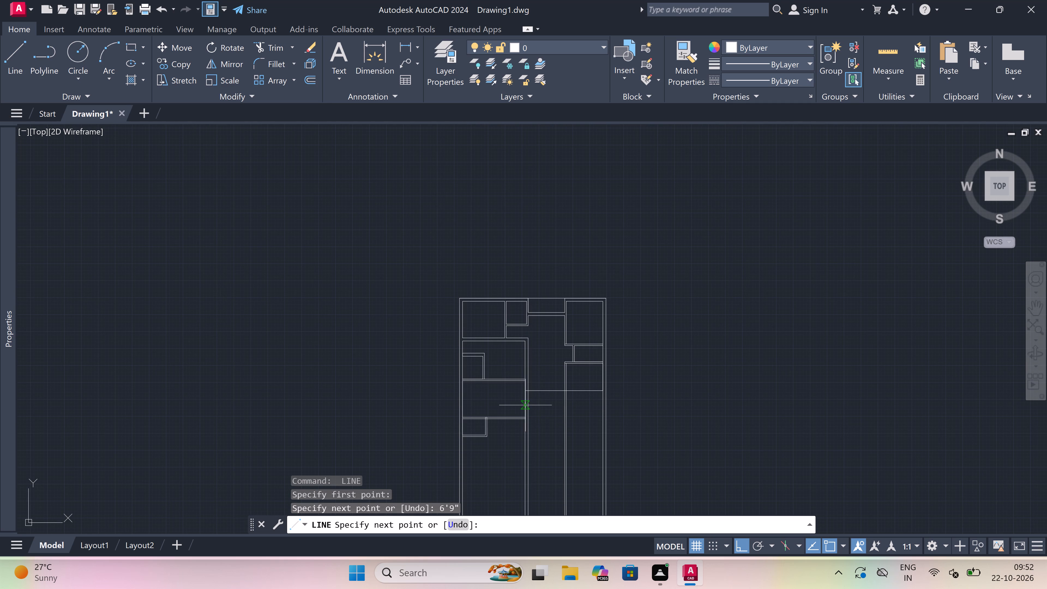
{"action": "scroll", "coordinate": [542, 387], "scroll_direction": "up", "scroll_amount": 2}
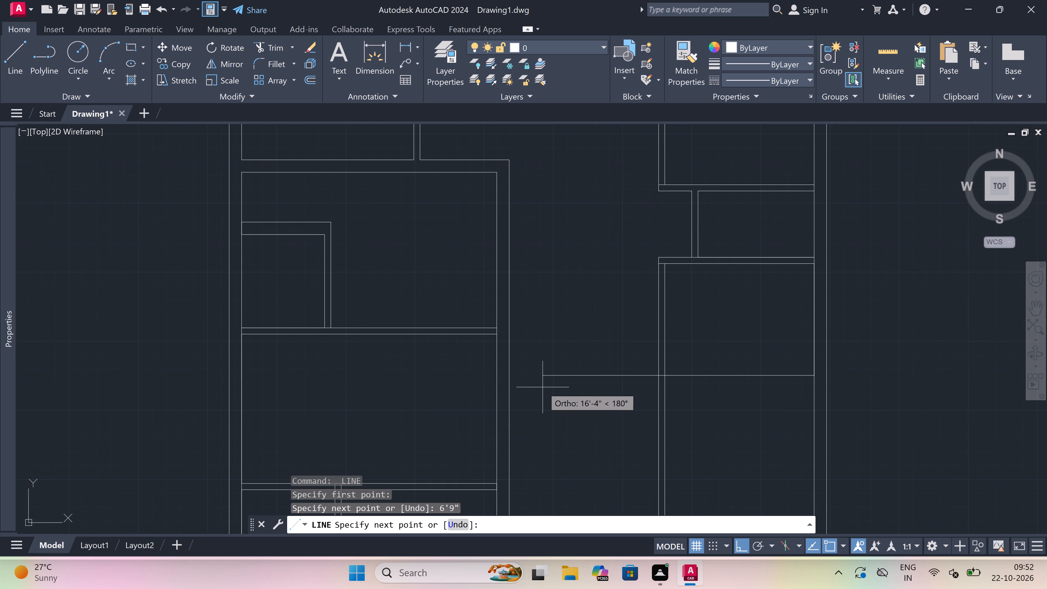
{"action": "left_click", "coordinate": [512, 375]}
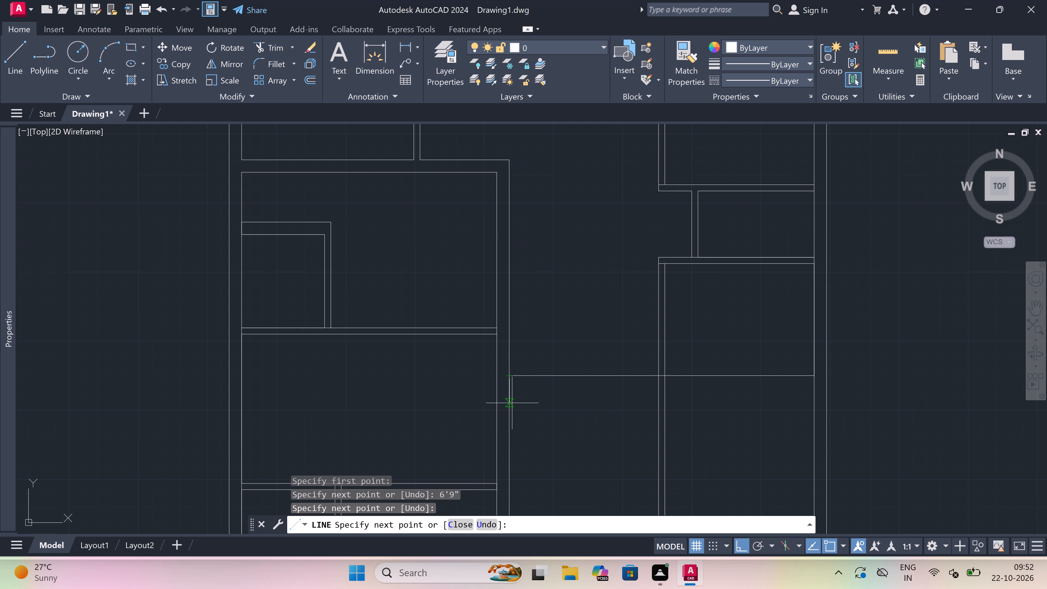
Complete the cross wall by continuing the line 9" down and back horizontally to the right wall's inner face.
{"action": "key", "text": "9"}
{"action": "key", "text": "shift+quotedbl"}
{"action": "key", "text": "space"}
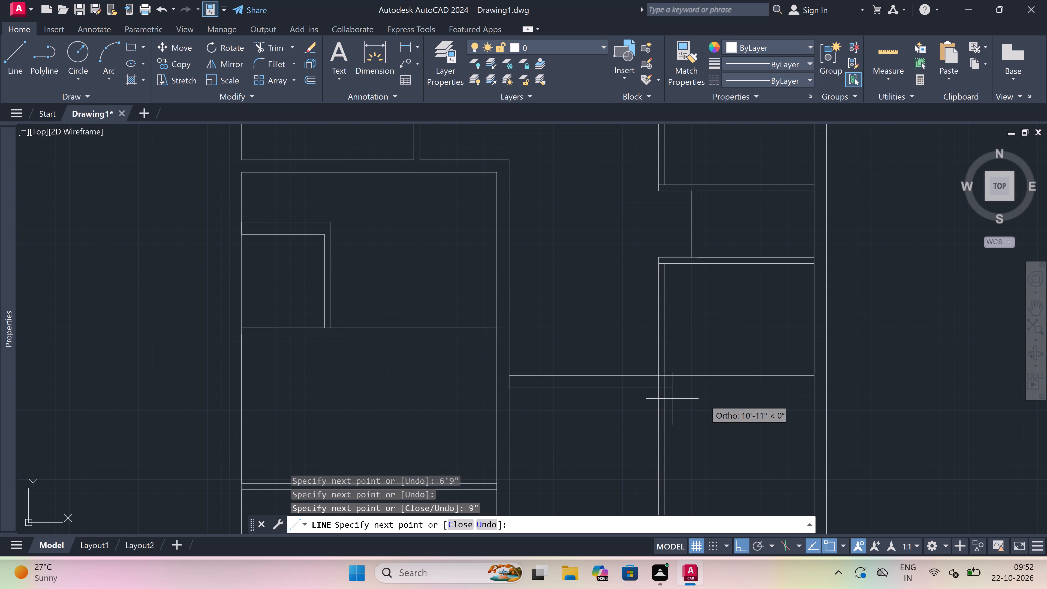
{"action": "left_click", "coordinate": [817, 392]}
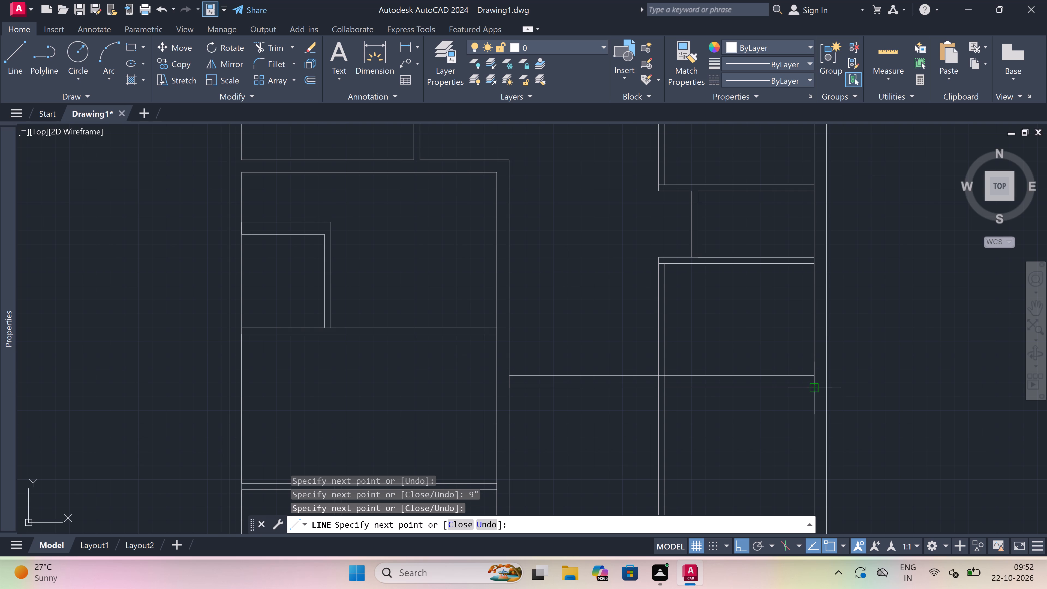
{"action": "key", "text": "Escape"}
Trim the right-hand strip's left wall lines below the new 9" cross wall and within its thickness.
{"action": "type", "text": "tr"}
{"action": "key", "text": "space"}
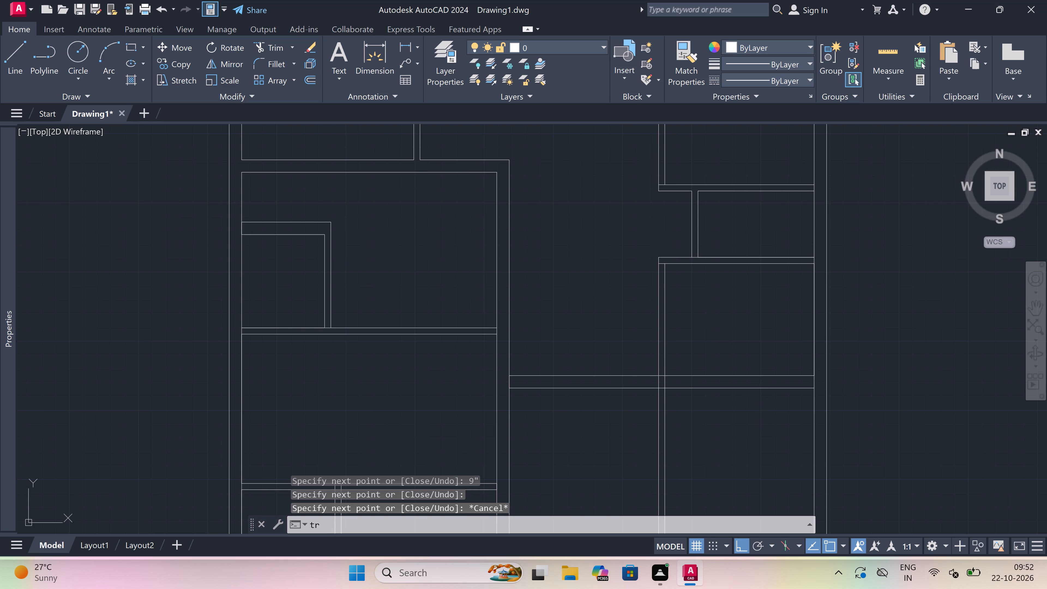
{"action": "double_click", "coordinate": [741, 413]}
{"action": "double_click", "coordinate": [634, 421]}
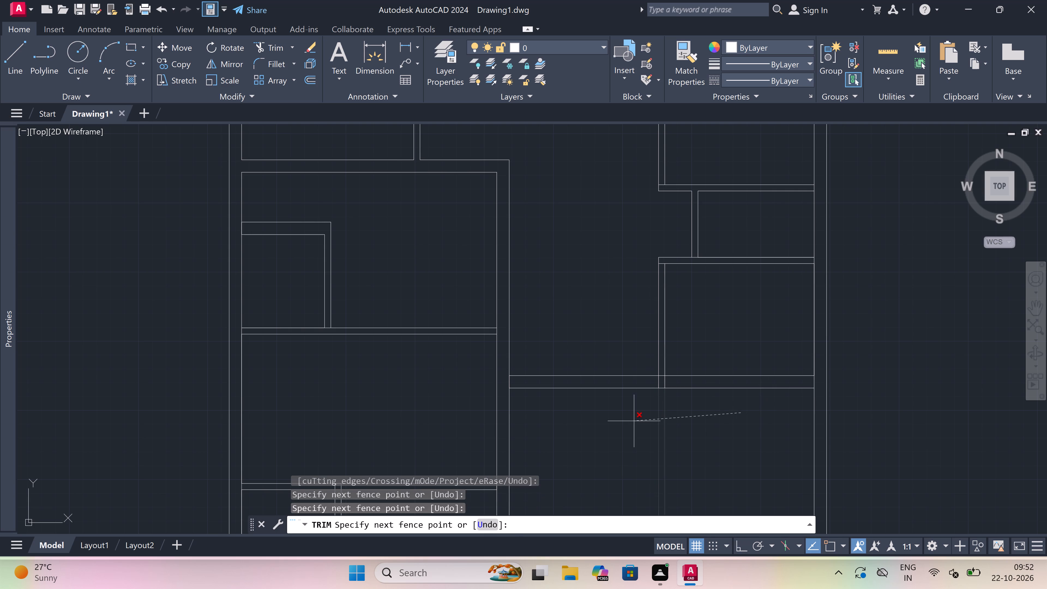
{"action": "scroll", "coordinate": [673, 383], "scroll_direction": "up", "scroll_amount": 2}
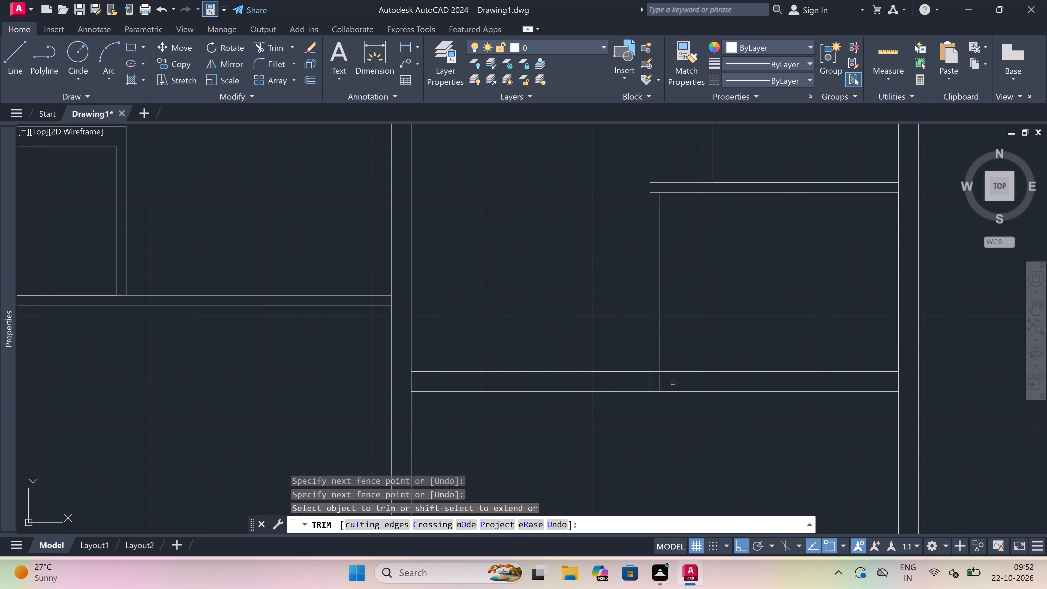
{"action": "left_click", "coordinate": [673, 383]}
{"action": "left_click", "coordinate": [632, 381]}
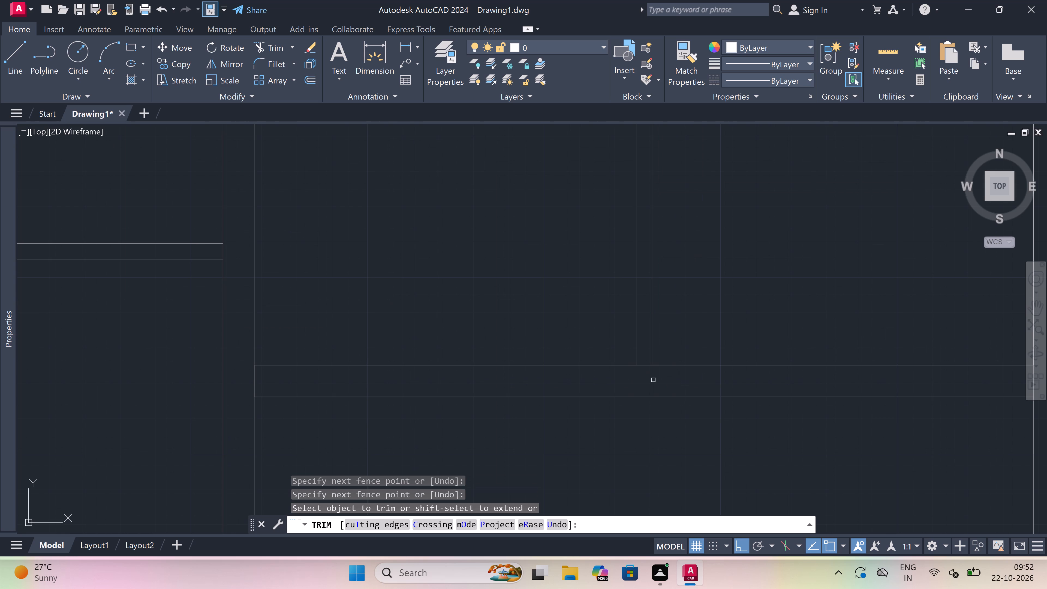
Trim the 9" cross wall's upper line between the partition's faces, and the line crossing the top-left corner of the room above it.
{"action": "scroll", "coordinate": [654, 380], "scroll_direction": "up", "scroll_amount": 2}
{"action": "left_click", "coordinate": [624, 381]}
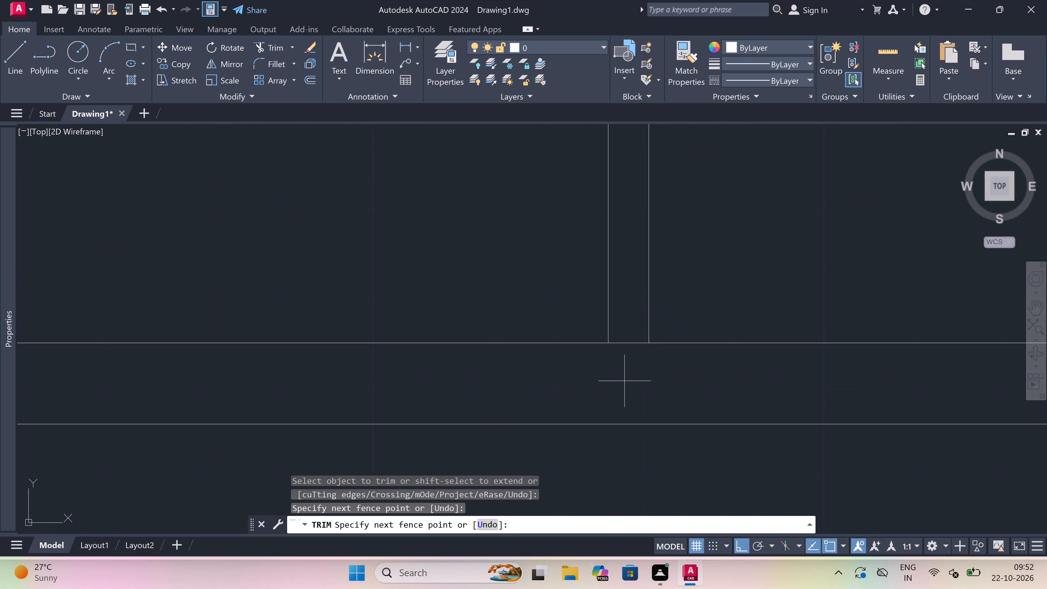
{"action": "left_click", "coordinate": [639, 317]}
{"action": "scroll", "coordinate": [631, 358], "scroll_direction": "down", "scroll_amount": 8}
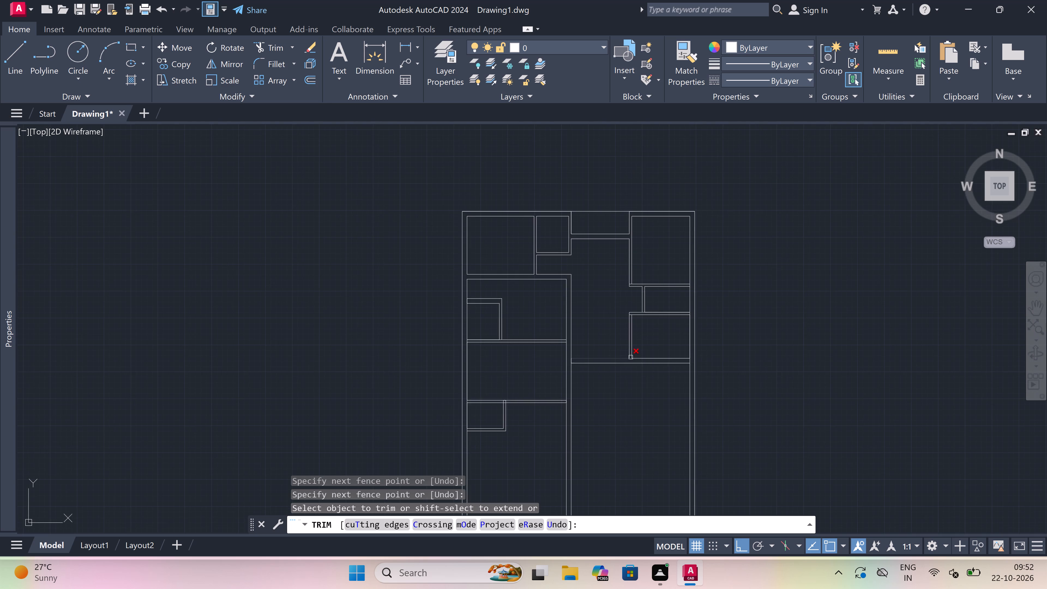
{"action": "scroll", "coordinate": [633, 325], "scroll_direction": "up", "scroll_amount": 3}
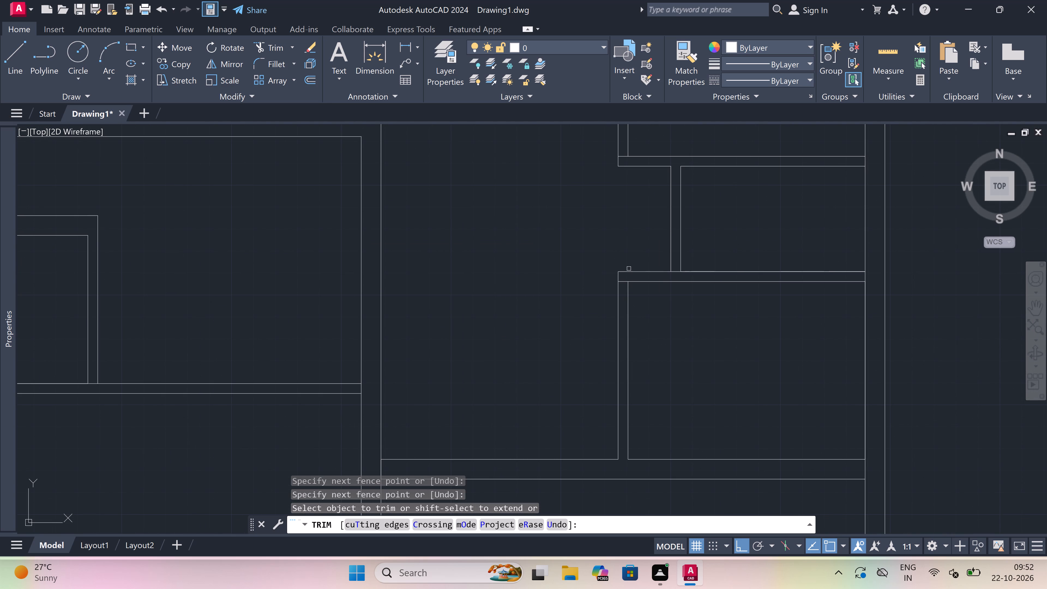
{"action": "scroll", "coordinate": [627, 276], "scroll_direction": "up", "scroll_amount": 5}
{"action": "left_click", "coordinate": [610, 280]}
{"action": "left_click", "coordinate": [585, 361]}
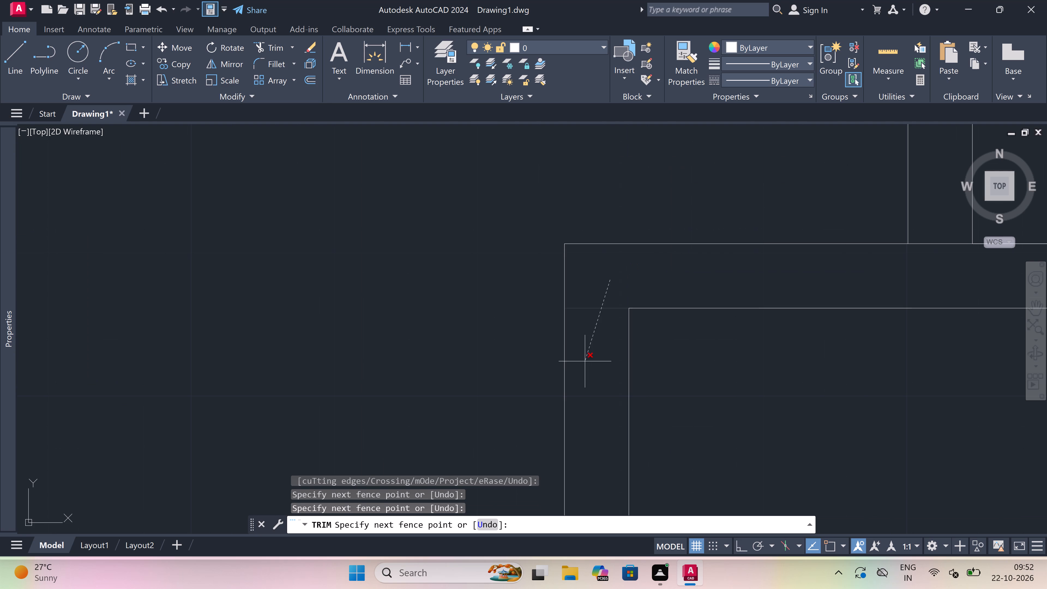
Trim the wall lines crossing the upper right room's bottom-left corner and the foot of the short partition below it.
{"action": "scroll", "coordinate": [593, 348], "scroll_direction": "down", "scroll_amount": 7}
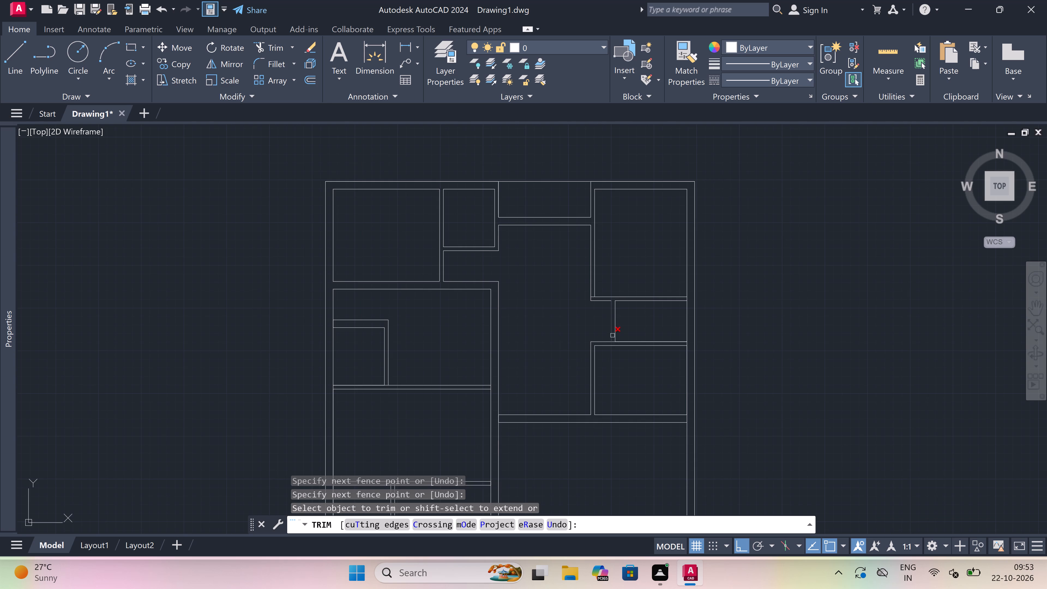
{"action": "scroll", "coordinate": [592, 286], "scroll_direction": "up", "scroll_amount": 3}
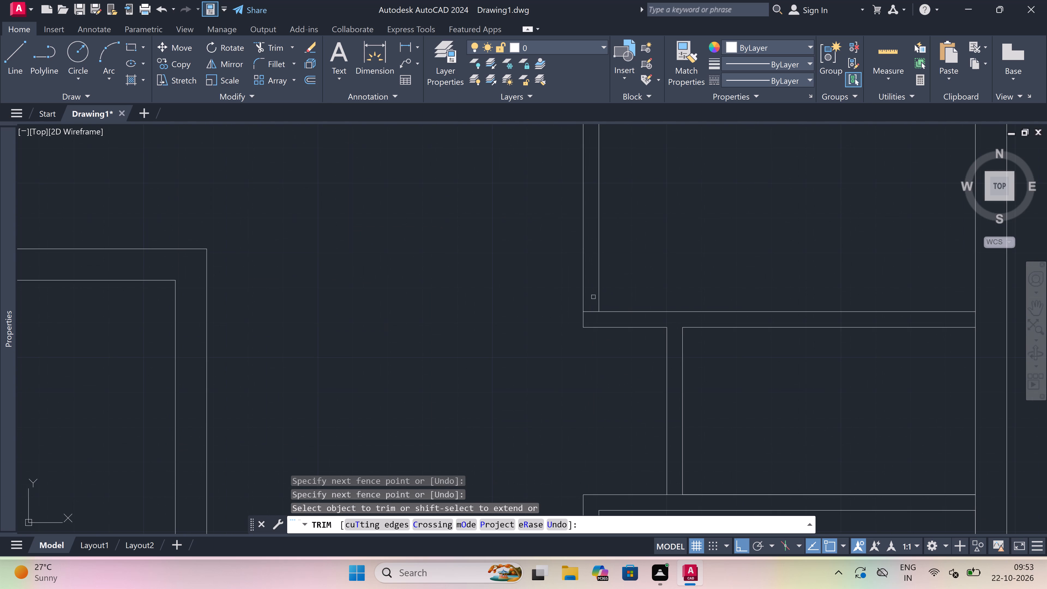
{"action": "left_click_drag", "start_coordinate": [594, 312], "coordinate": [590, 312]}
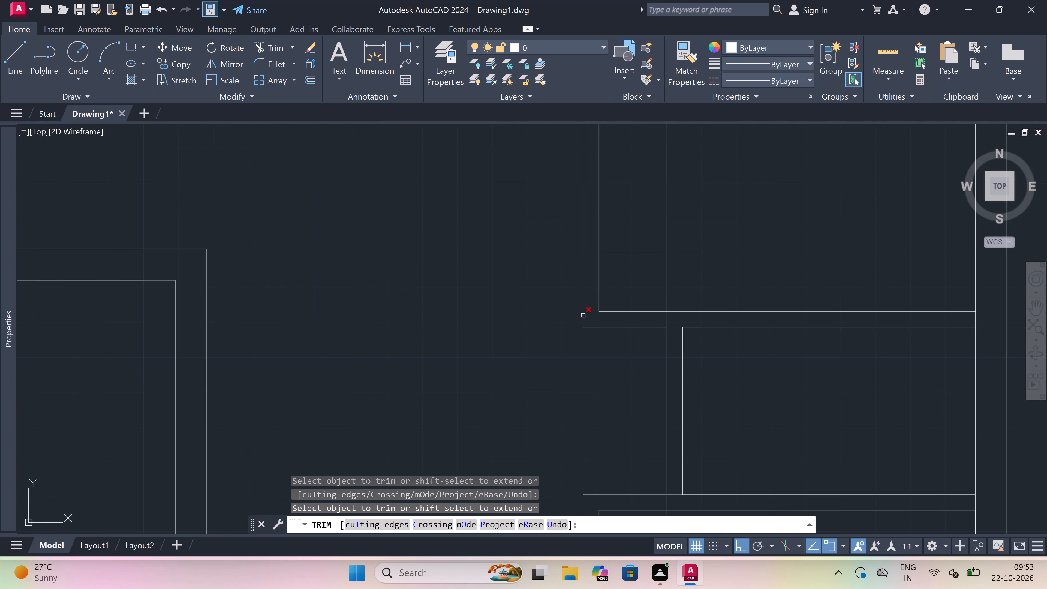
{"action": "scroll", "coordinate": [644, 332], "scroll_direction": "down", "scroll_amount": 3}
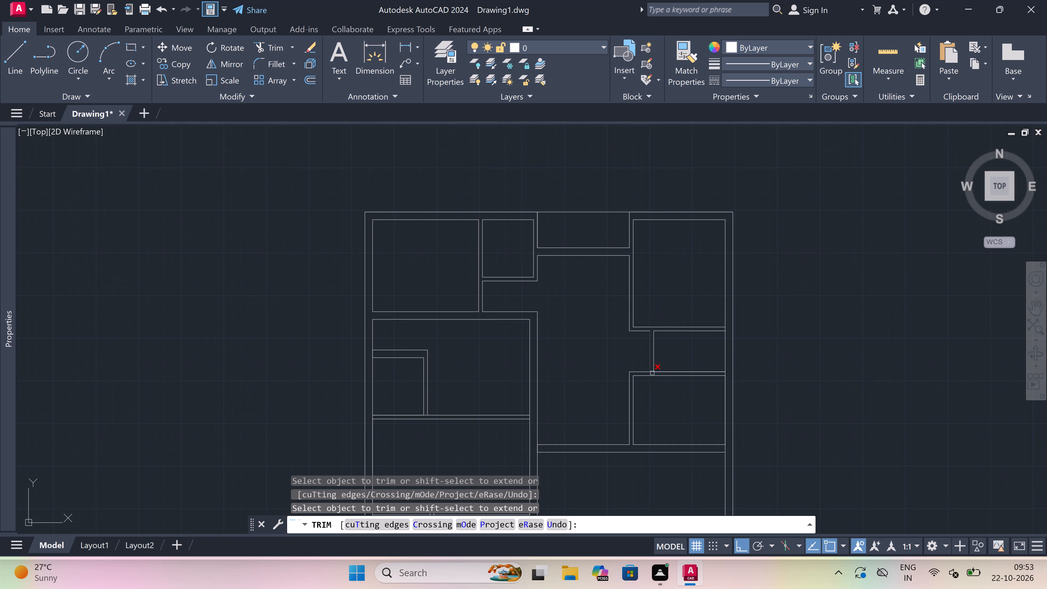
{"action": "scroll", "coordinate": [662, 381], "scroll_direction": "up", "scroll_amount": 2}
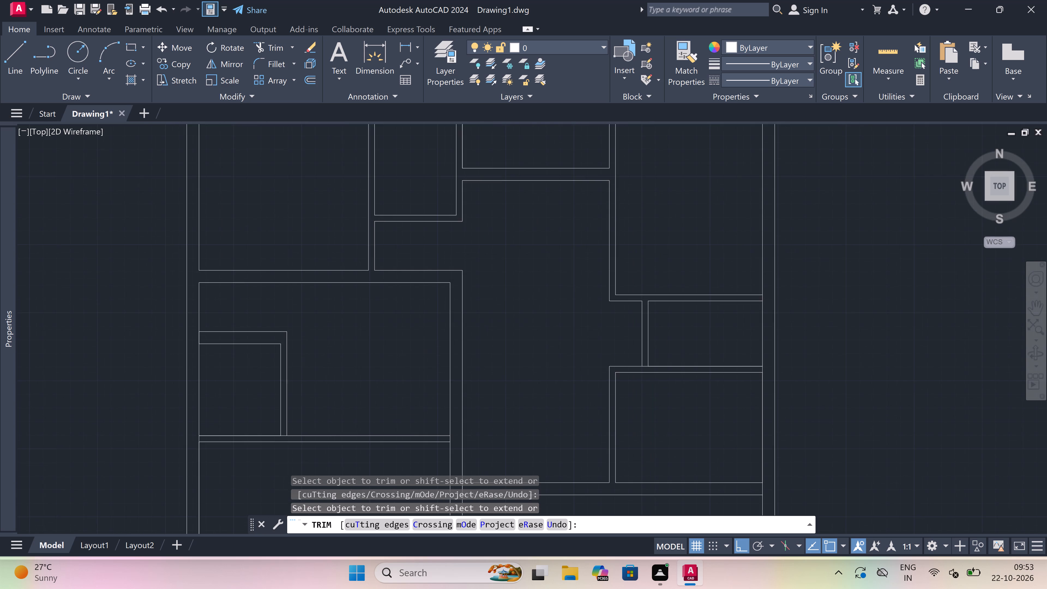
{"action": "scroll", "coordinate": [637, 360], "scroll_direction": "up", "scroll_amount": 3}
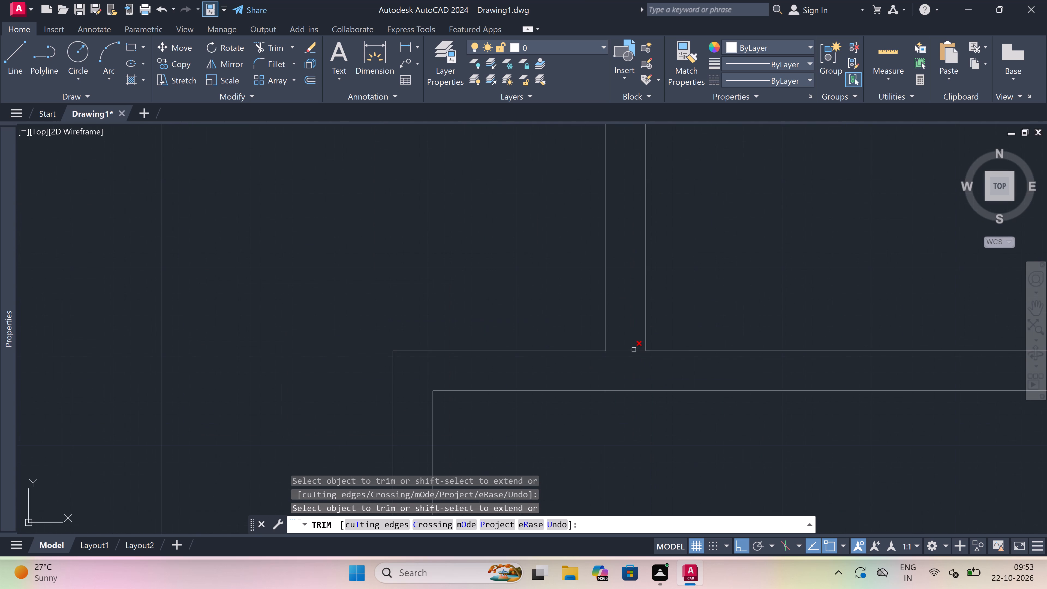
{"action": "left_click", "coordinate": [634, 350]}
{"action": "key", "text": "Escape"}
Erase the leftover overlapping line along the lower right room's top wall, at the short partition's foot.
{"action": "scroll", "coordinate": [634, 350], "scroll_direction": "down", "scroll_amount": 2}
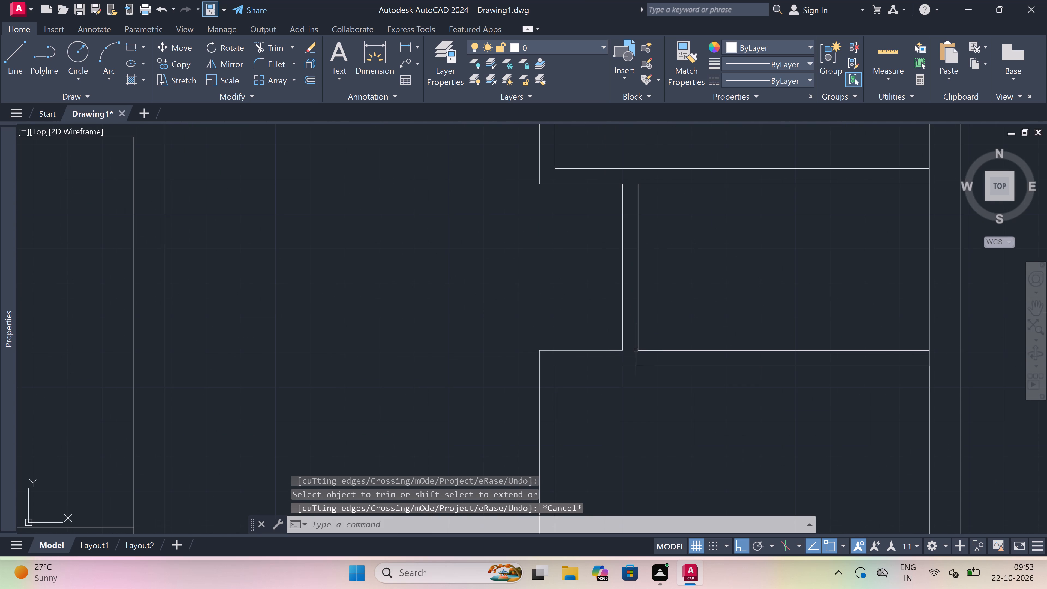
{"action": "left_click", "coordinate": [697, 351]}
{"action": "key", "text": "Delete"}
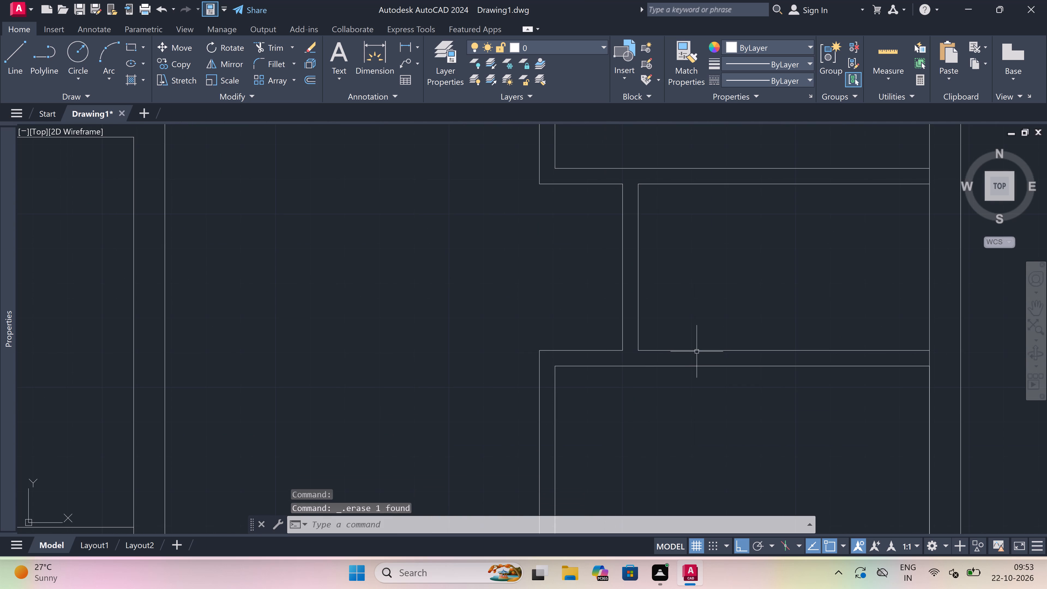
Offset the 9" cross wall's lower line 6' downward in the right-hand strip.
{"action": "scroll", "coordinate": [633, 347], "scroll_direction": "down", "scroll_amount": 7}
{"action": "scroll", "coordinate": [627, 364], "scroll_direction": "up", "scroll_amount": 4}
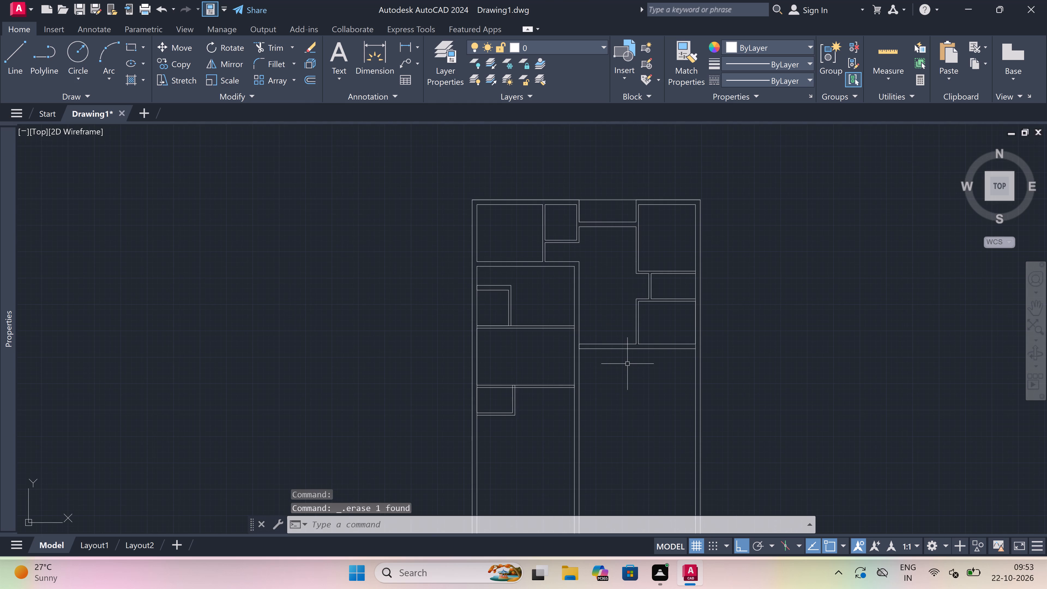
{"action": "type", "text": "o"}
{"action": "key", "text": "space"}
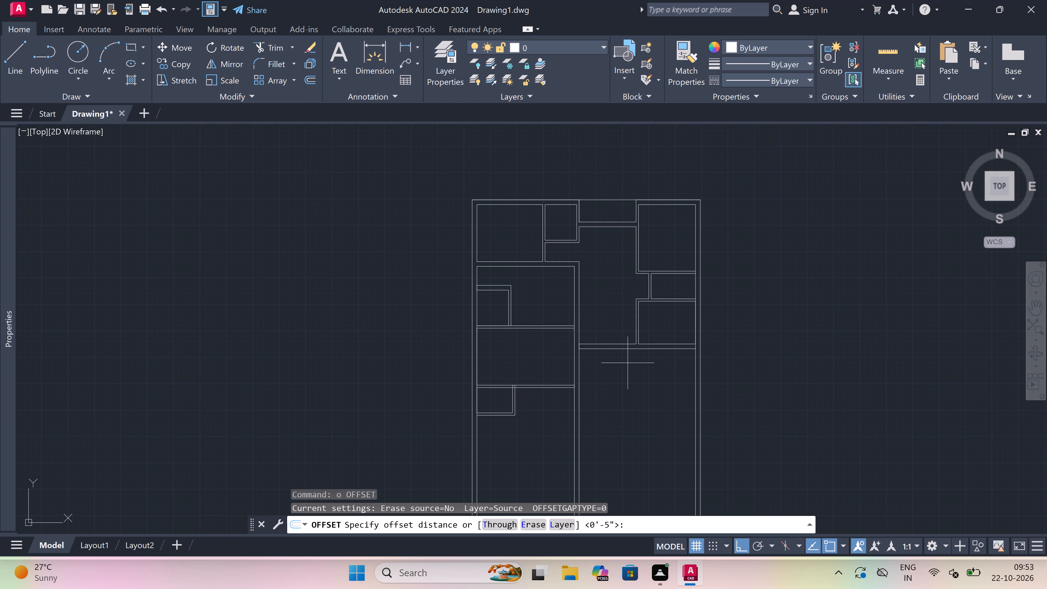
{"action": "scroll", "coordinate": [639, 357], "scroll_direction": "up", "scroll_amount": 2}
{"action": "left_click_drag", "start_coordinate": [644, 334], "coordinate": [644, 336]}
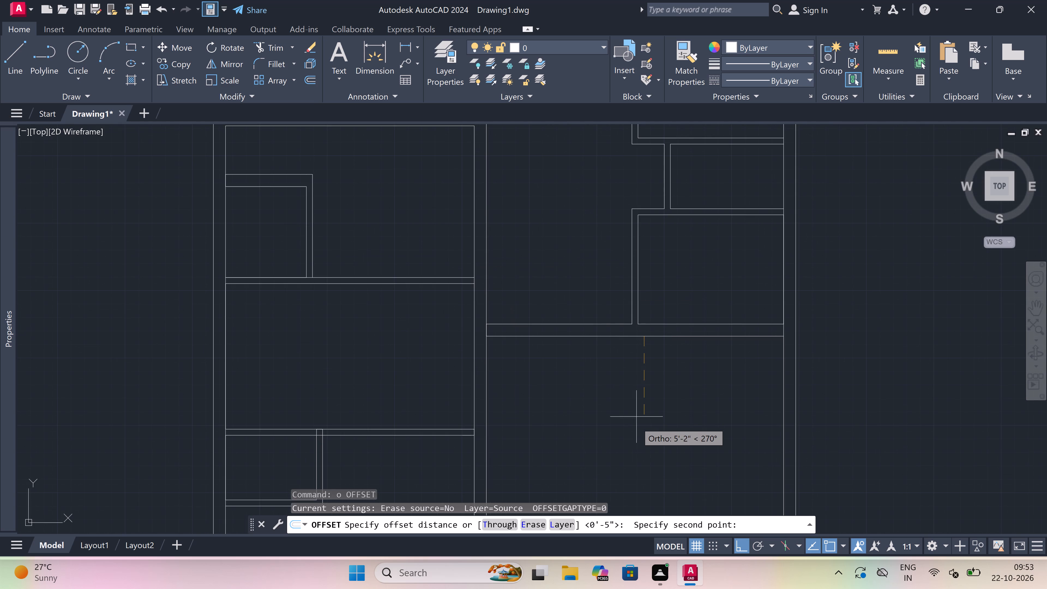
{"action": "key", "text": "6"}
{"action": "key", "text": "apostrophe"}
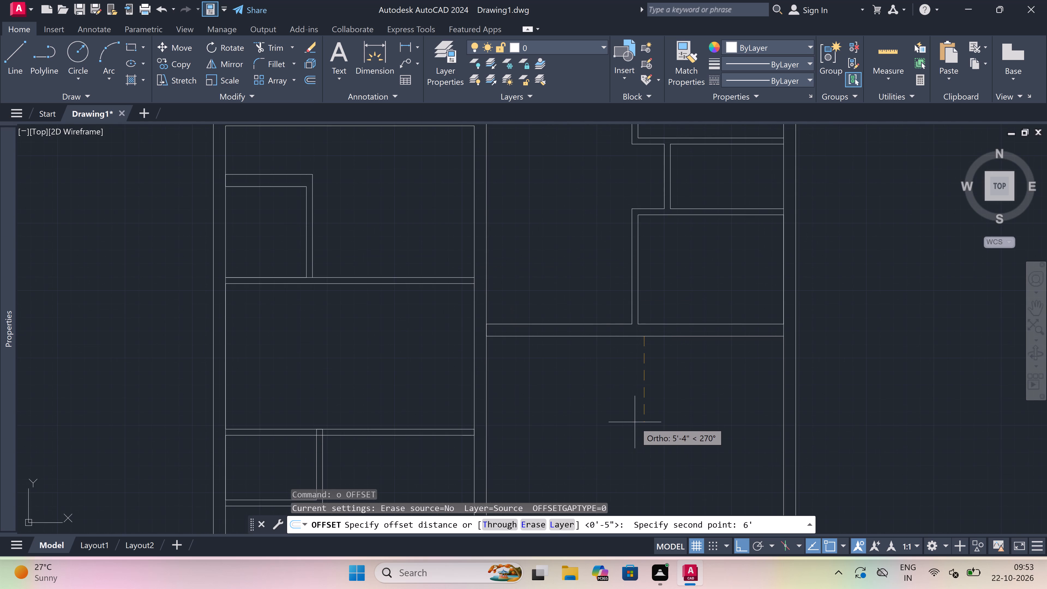
{"action": "key", "text": "space"}
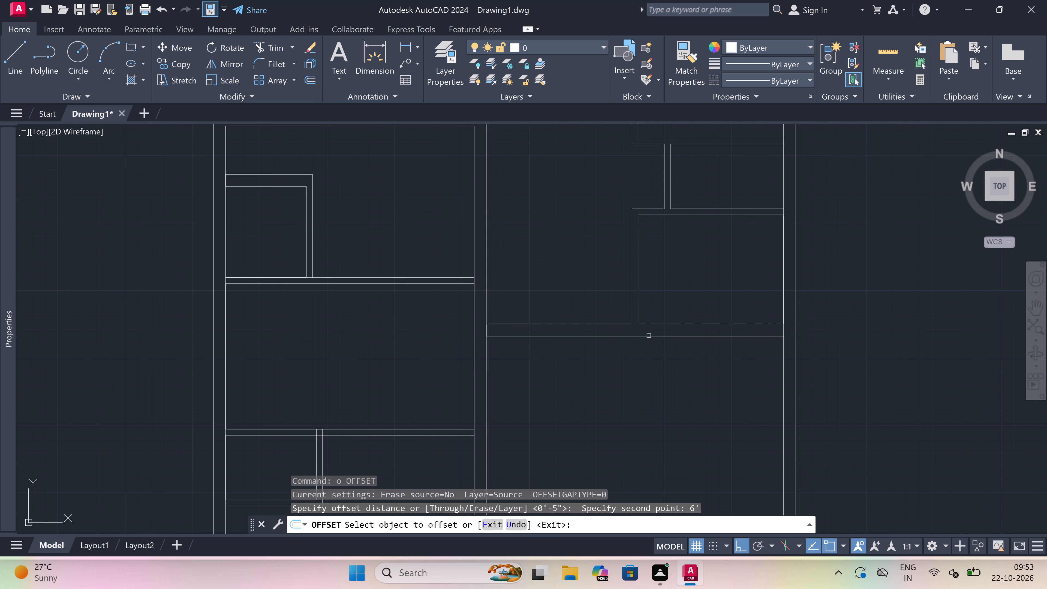
{"action": "left_click", "coordinate": [649, 336]}
{"action": "left_click", "coordinate": [643, 422]}
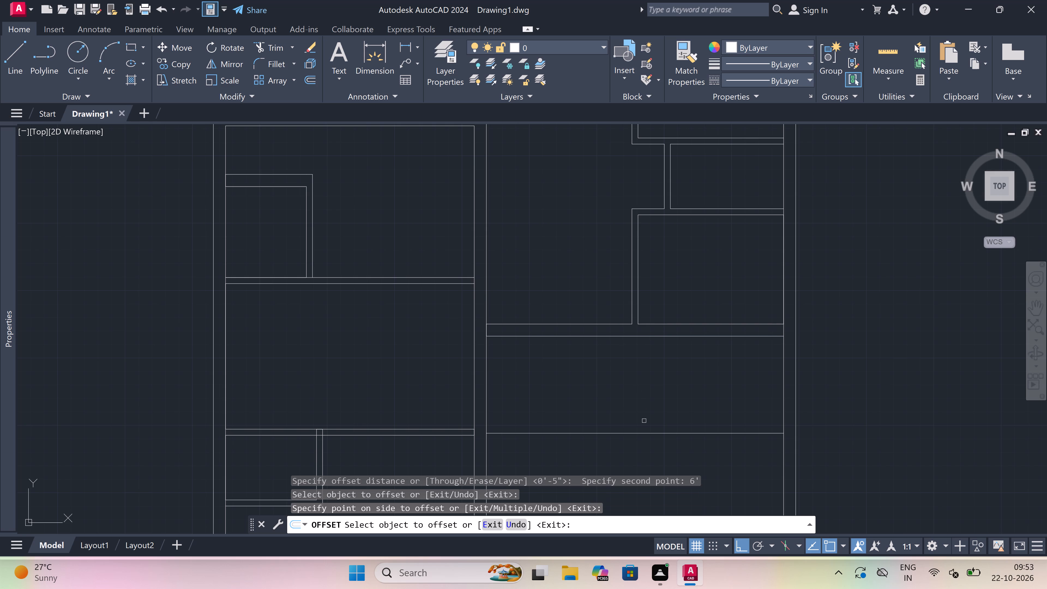
{"action": "scroll", "coordinate": [644, 421], "scroll_direction": "down", "scroll_amount": 4}
{"action": "scroll", "coordinate": [643, 423], "scroll_direction": "up", "scroll_amount": 4}
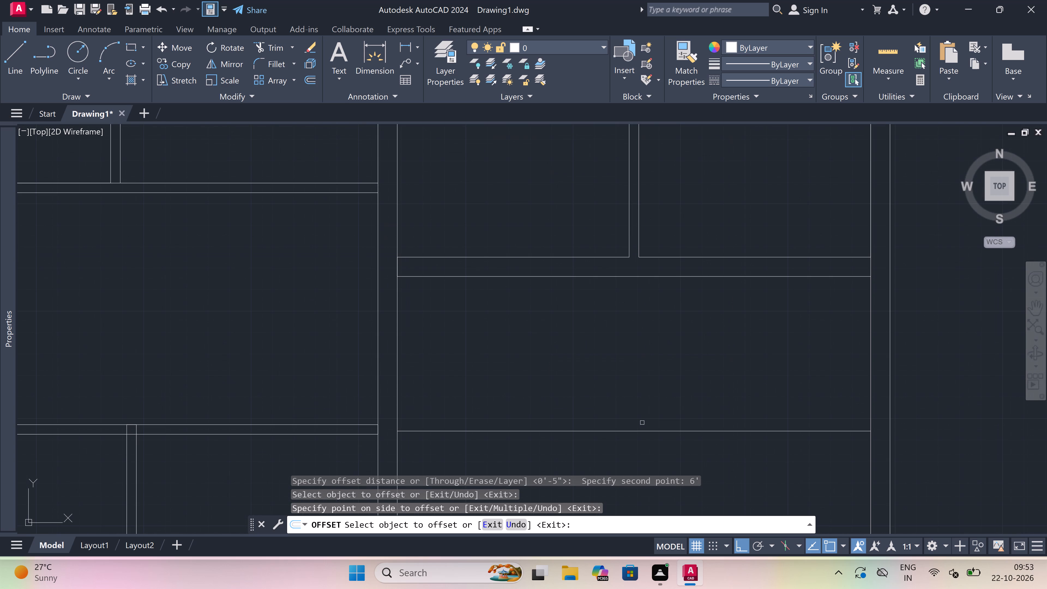
{"action": "key", "text": "Escape"}
Offset the new line below the cross wall 9" downward to form a second 9" cross wall.
{"action": "key", "text": "space"}
{"action": "left_click", "coordinate": [640, 429]}
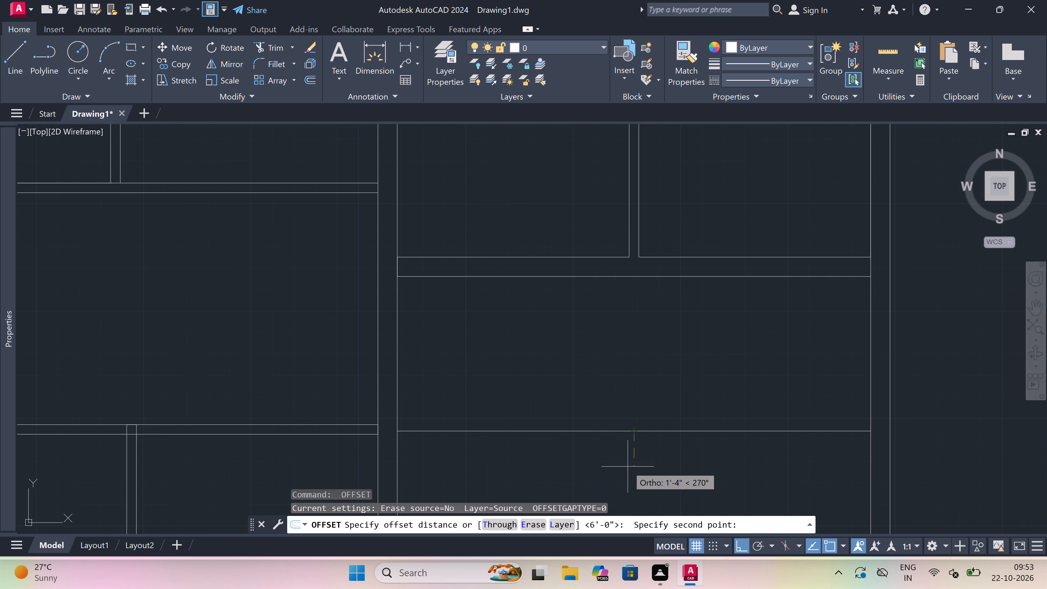
{"action": "key", "text": "9"}
{"action": "key", "text": "shift+quotedbl"}
{"action": "key", "text": "space"}
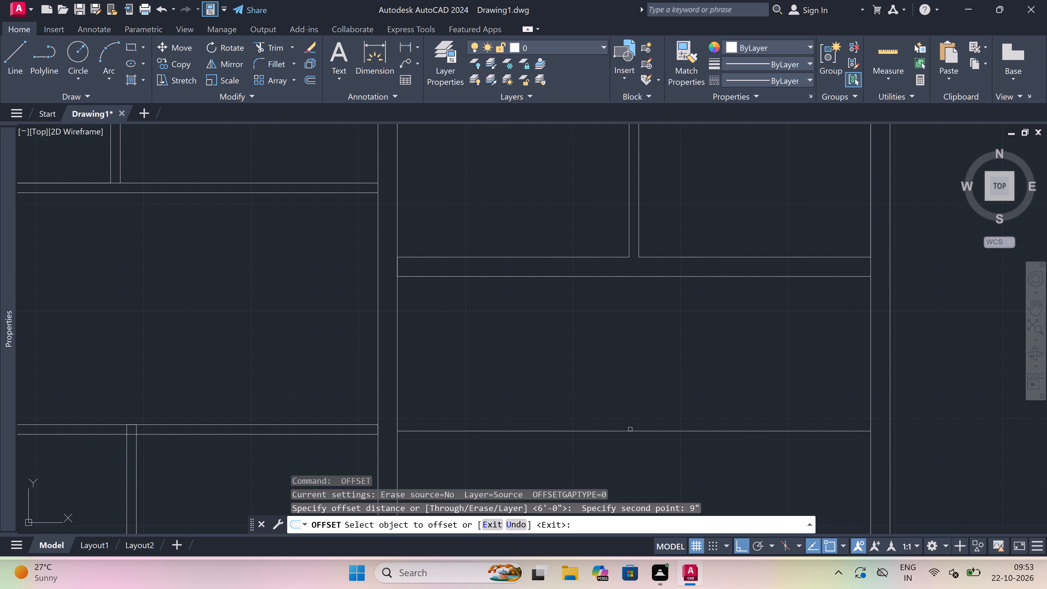
{"action": "left_click_drag", "start_coordinate": [630, 431], "coordinate": [618, 481]}
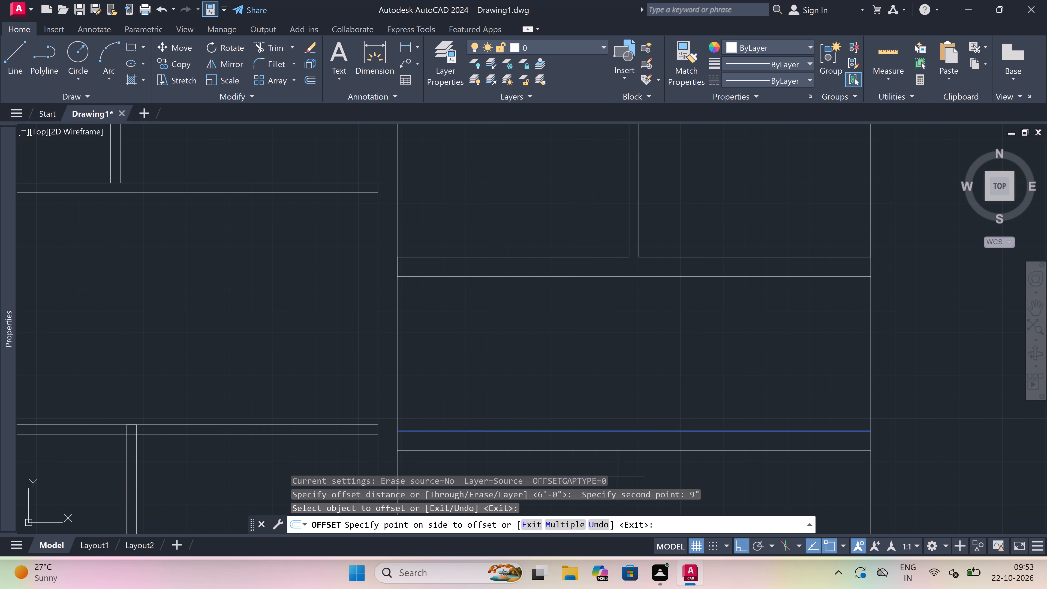
{"action": "scroll", "coordinate": [626, 419], "scroll_direction": "down", "scroll_amount": 5}
{"action": "scroll", "coordinate": [622, 435], "scroll_direction": "up", "scroll_amount": 4}
{"action": "left_click", "coordinate": [622, 435]}
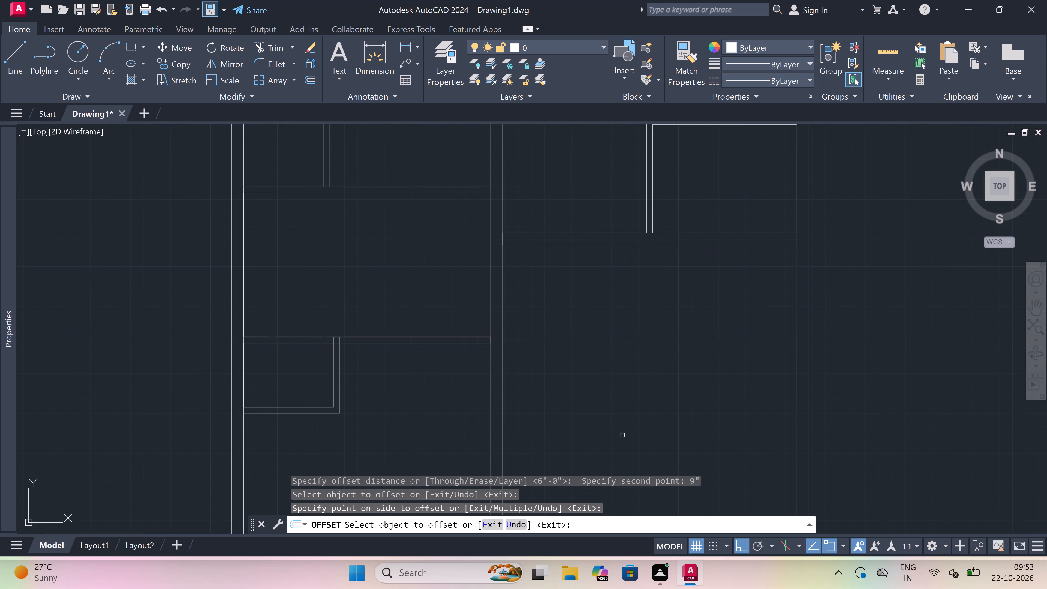
{"action": "key", "text": "Escape"}
Offset the second cross wall's lower line 11' downward to set the depth of the room below.
{"action": "key", "text": "space"}
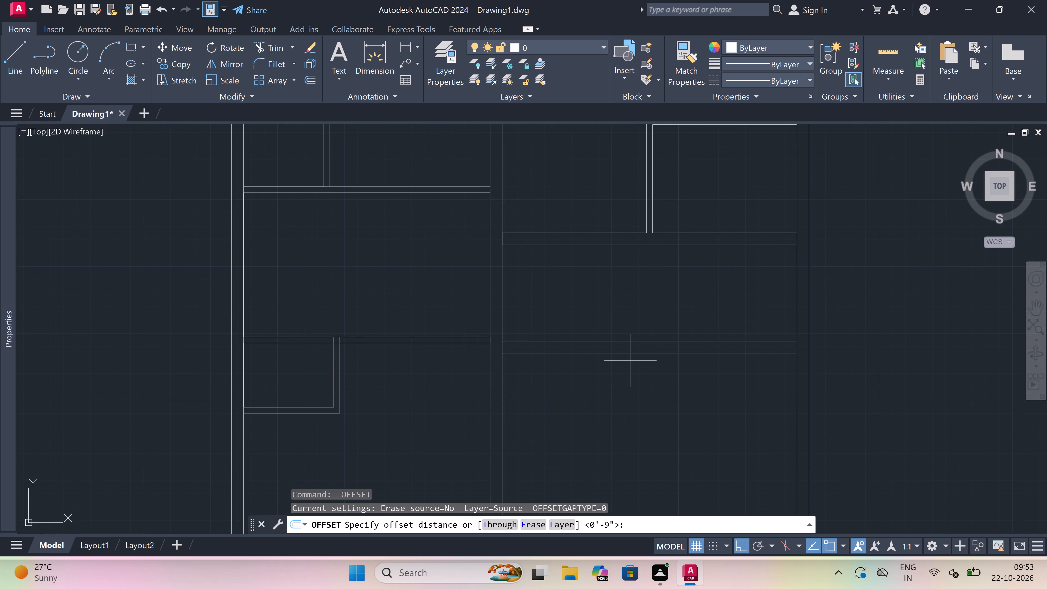
{"action": "left_click", "coordinate": [631, 356]}
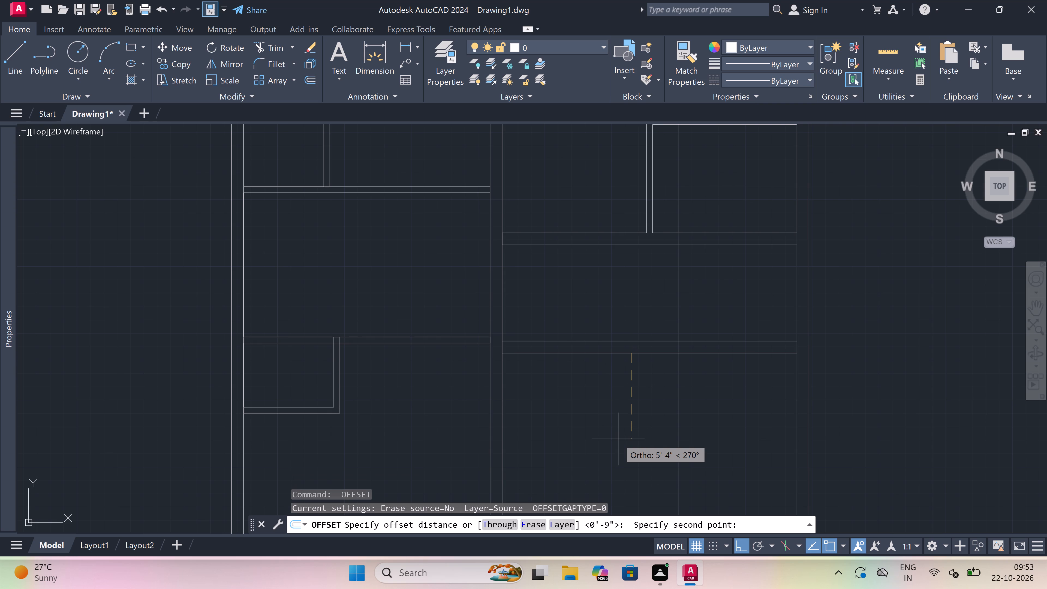
{"action": "type", "text": "11'"}
{"action": "key", "text": "space"}
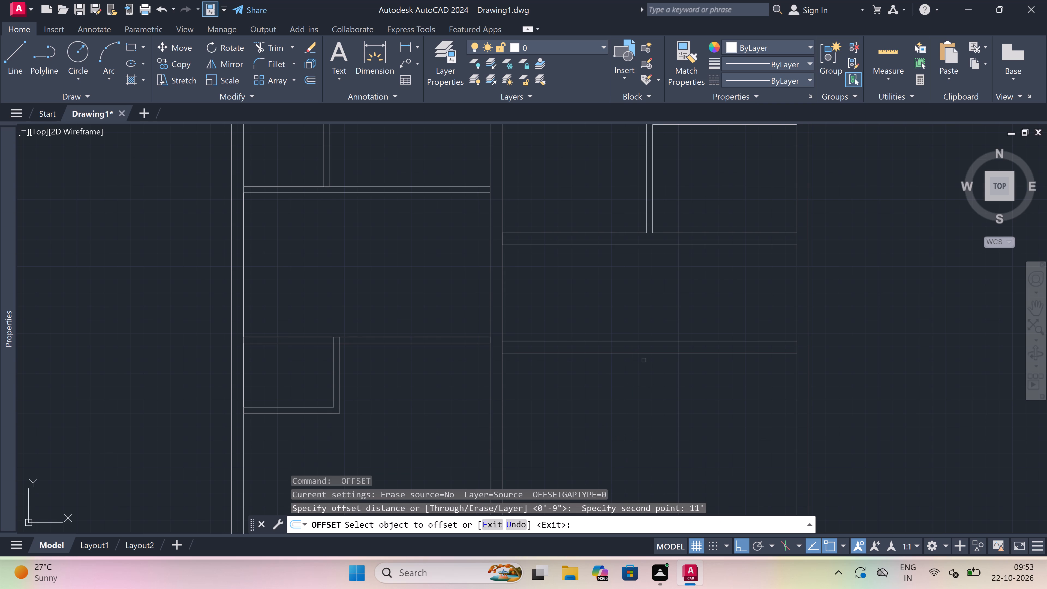
{"action": "left_click_drag", "start_coordinate": [646, 354], "coordinate": [642, 377]}
{"action": "left_click", "coordinate": [631, 436]}
{"action": "scroll", "coordinate": [648, 381], "scroll_direction": "down", "scroll_amount": 2}
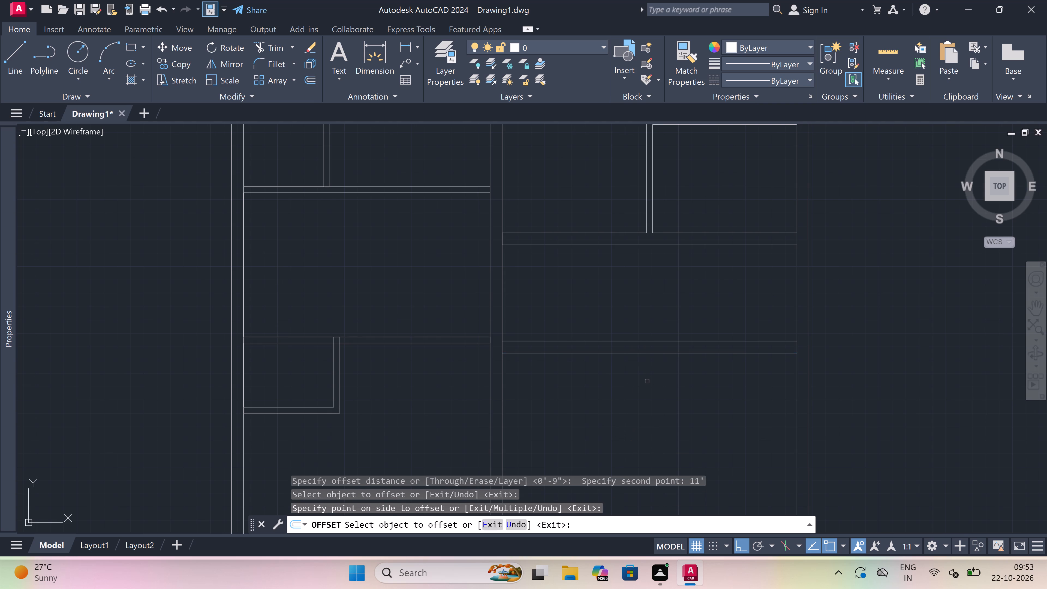
{"action": "scroll", "coordinate": [647, 381], "scroll_direction": "down", "scroll_amount": 4}
{"action": "scroll", "coordinate": [641, 407], "scroll_direction": "up", "scroll_amount": 5}
{"action": "key", "text": "Escape"}
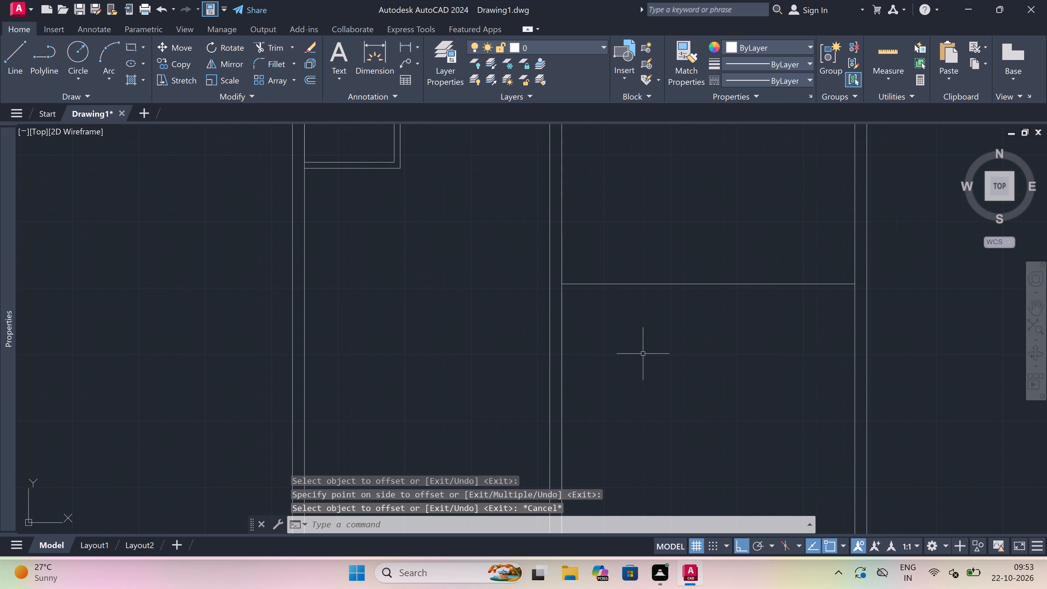
Offset the line at the bottom of the 11' room 4.5" downward to form a partition.
{"action": "key", "text": "space"}
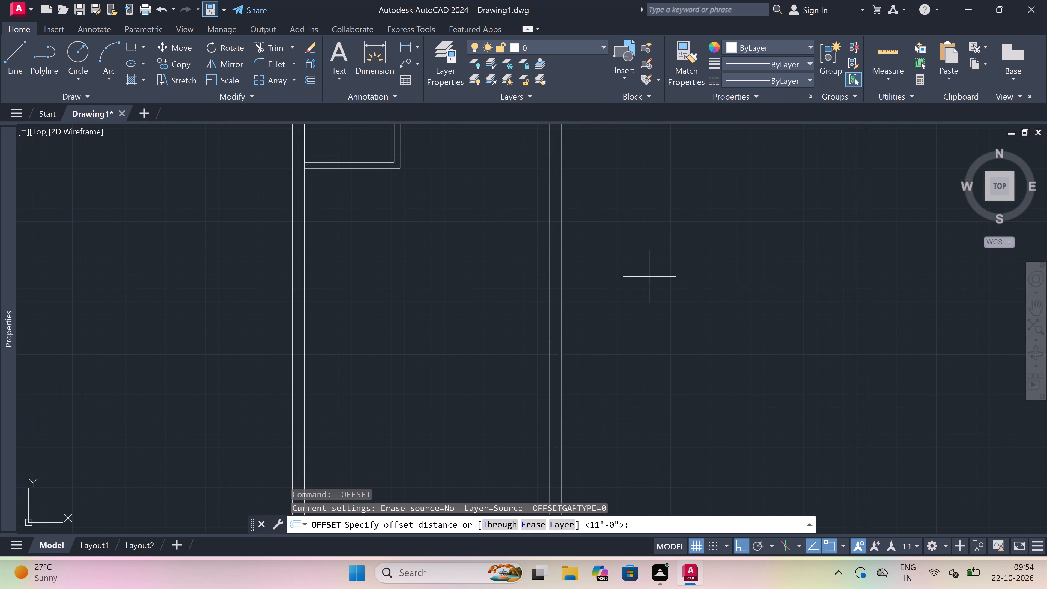
{"action": "double_click", "coordinate": [650, 283]}
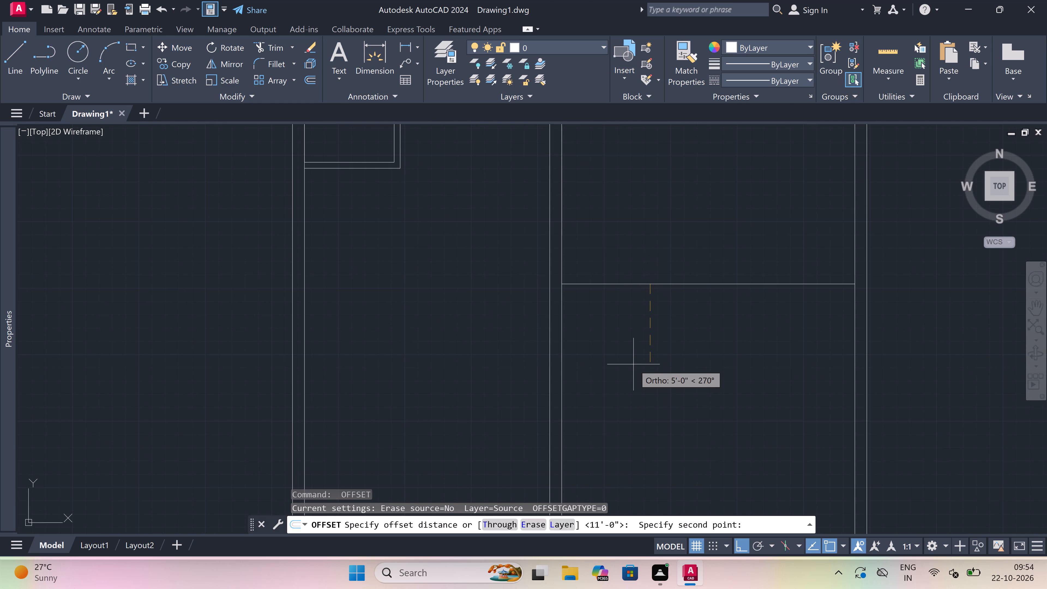
{"action": "type", "text": "4.5\""}
{"action": "key", "text": "space"}
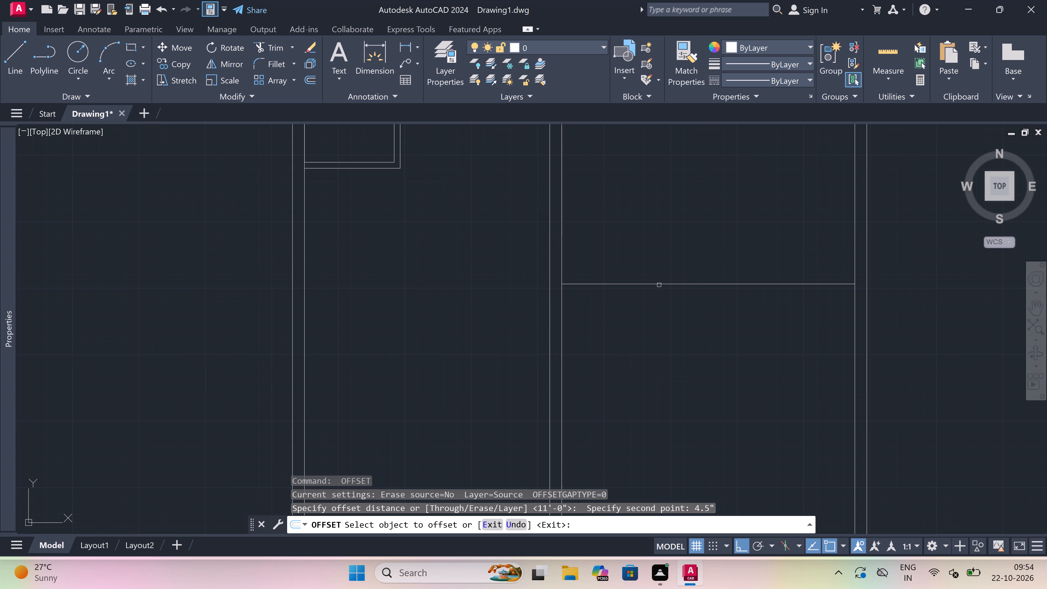
{"action": "left_click_drag", "start_coordinate": [659, 285], "coordinate": [655, 324]}
{"action": "left_click", "coordinate": [650, 358]}
{"action": "key", "text": "Escape"}
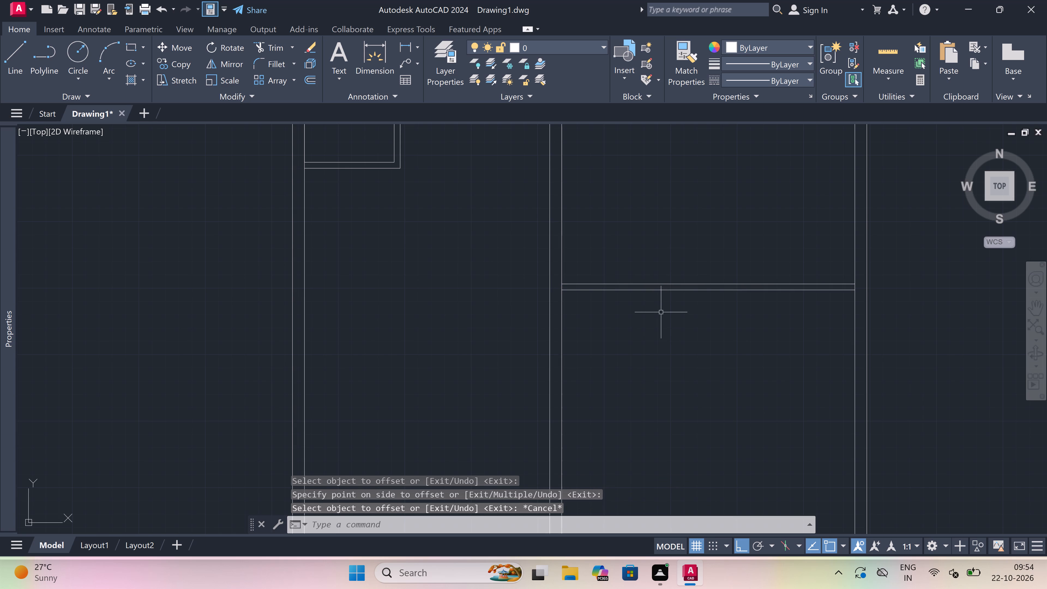
Offset the lower line of the partition below the 11' room 4' downward.
{"action": "key", "text": "space"}
{"action": "left_click", "coordinate": [670, 295]}
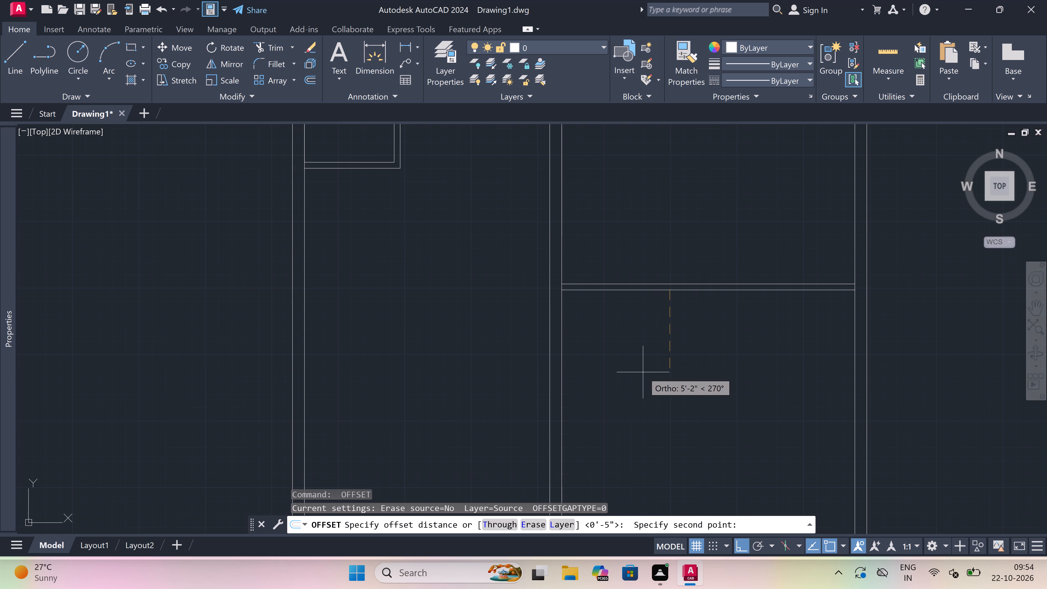
{"action": "type", "text": "4'"}
{"action": "key", "text": "space"}
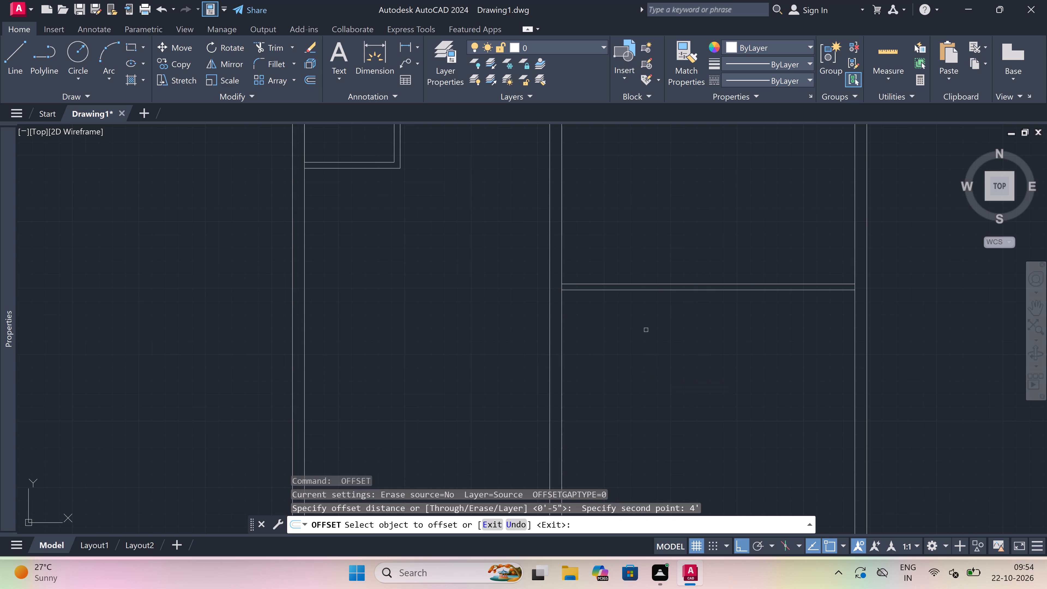
{"action": "left_click", "coordinate": [666, 291]}
{"action": "left_click", "coordinate": [663, 339]}
{"action": "key", "text": "Escape"}
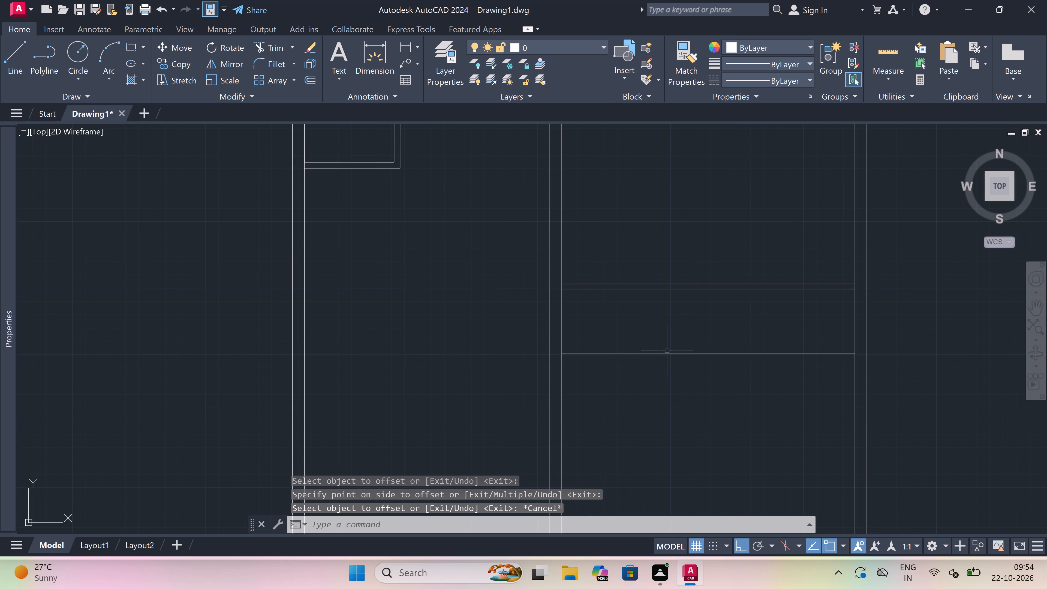
Offset the line at the bottom of the 4' strip 4.5" downward to form another partition.
{"action": "key", "text": "space"}
{"action": "left_click", "coordinate": [666, 360]}
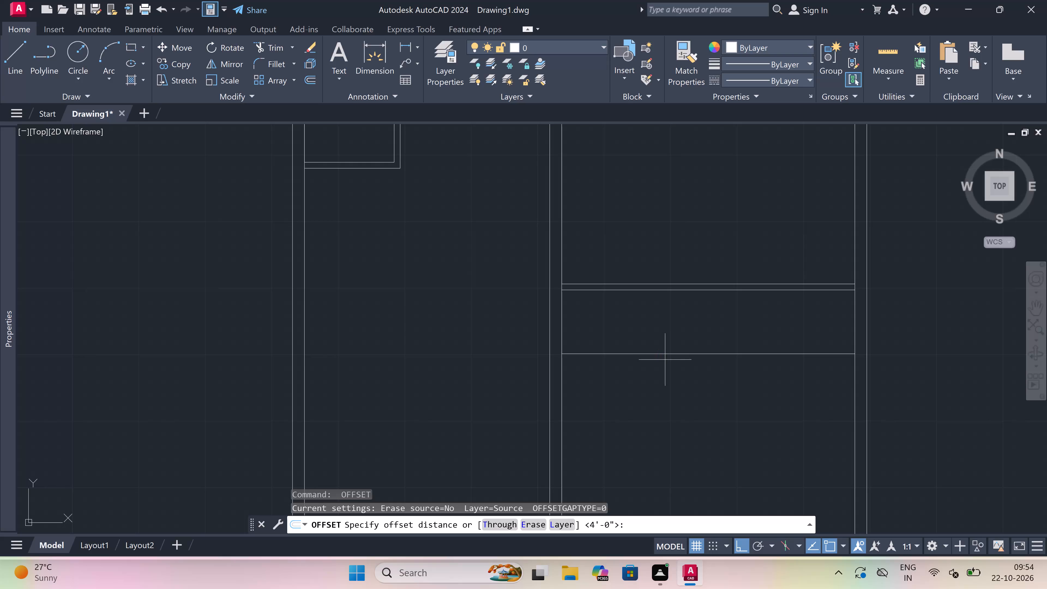
{"action": "type", "text": "4.5\""}
{"action": "key", "text": "space"}
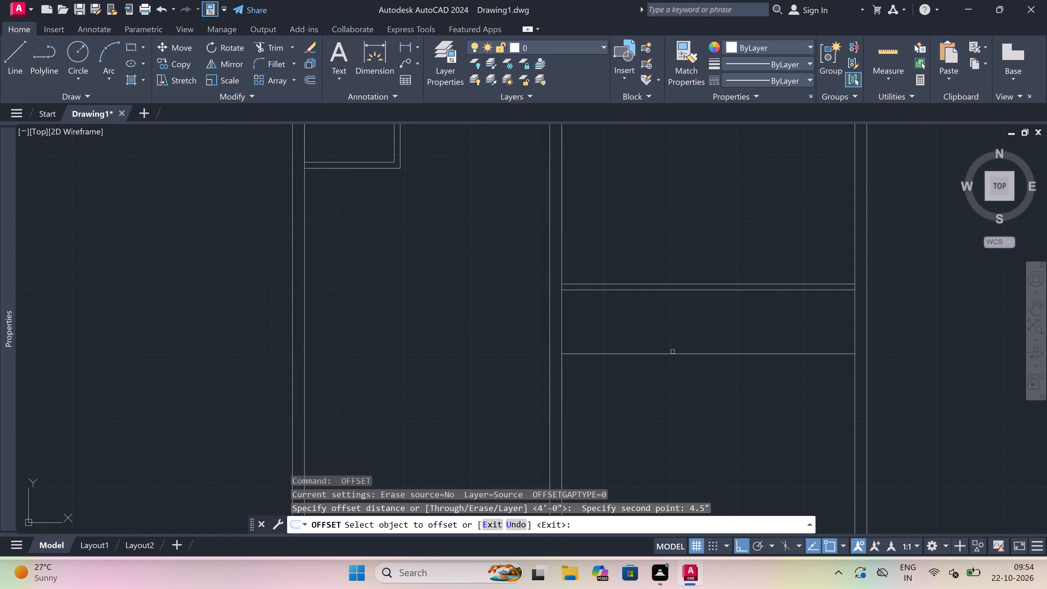
{"action": "left_click_drag", "start_coordinate": [673, 354], "coordinate": [666, 377]}
{"action": "left_click", "coordinate": [651, 413]}
{"action": "key", "text": "Escape"}
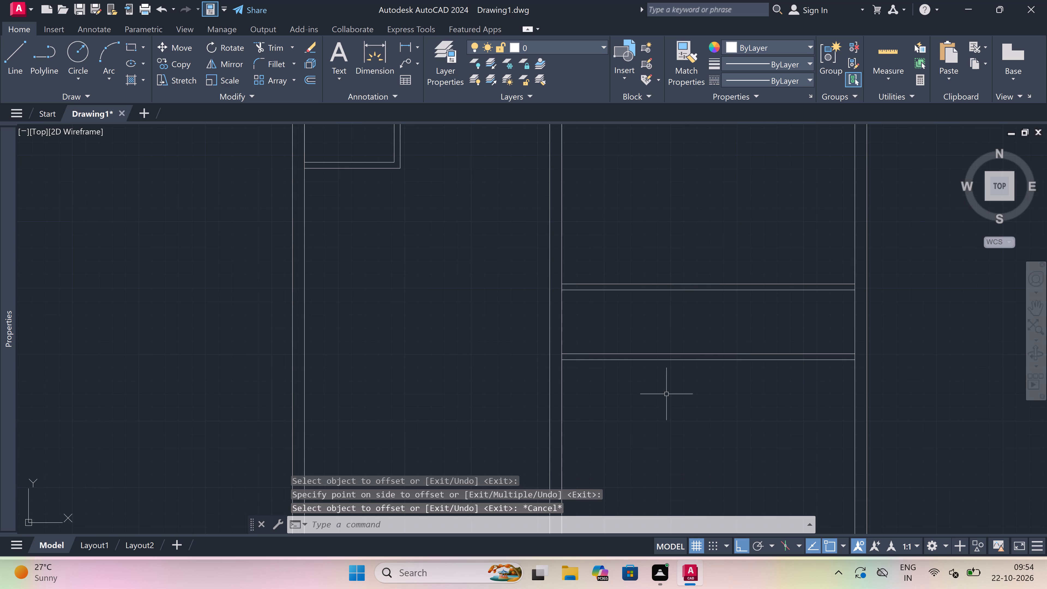
Offset the lower line of the new 4.5" partition 6'9" downward to set the depth of the last space.
{"action": "key", "text": "space"}
{"action": "left_click", "coordinate": [676, 360]}
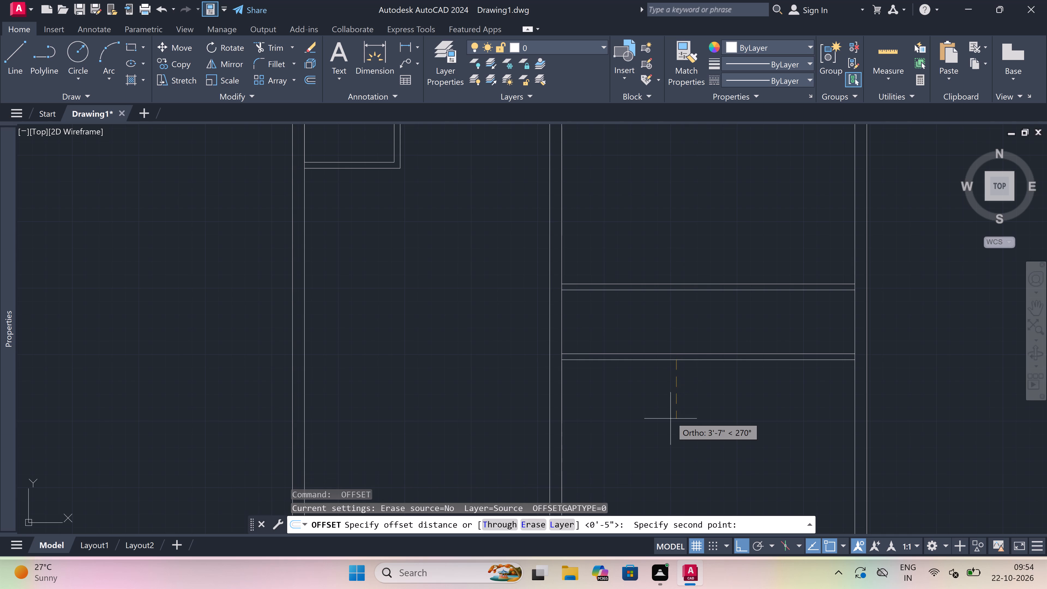
{"action": "scroll", "coordinate": [671, 414], "scroll_direction": "down", "scroll_amount": 4}
{"action": "scroll", "coordinate": [670, 429], "scroll_direction": "up", "scroll_amount": 3}
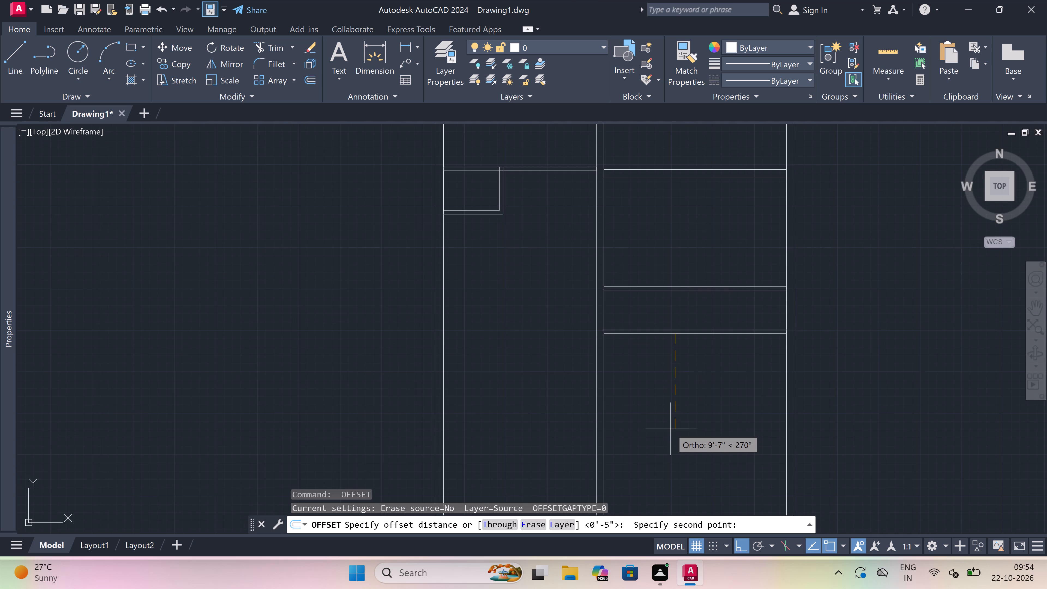
{"action": "type", "text": "6'9"}
{"action": "type", "text": "\""}
{"action": "key", "text": "space"}
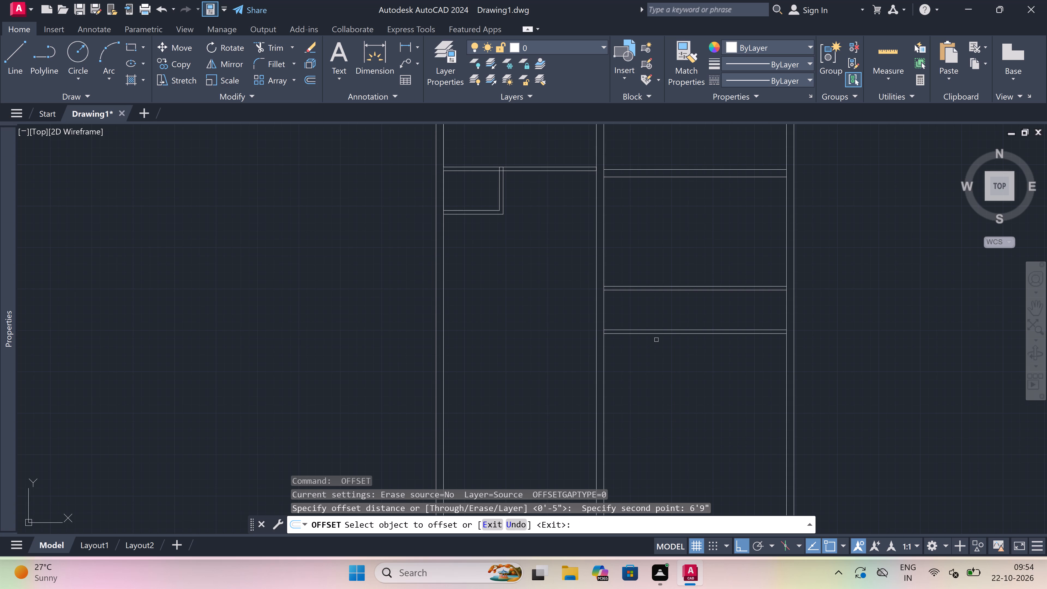
{"action": "left_click_drag", "start_coordinate": [658, 335], "coordinate": [658, 348]}
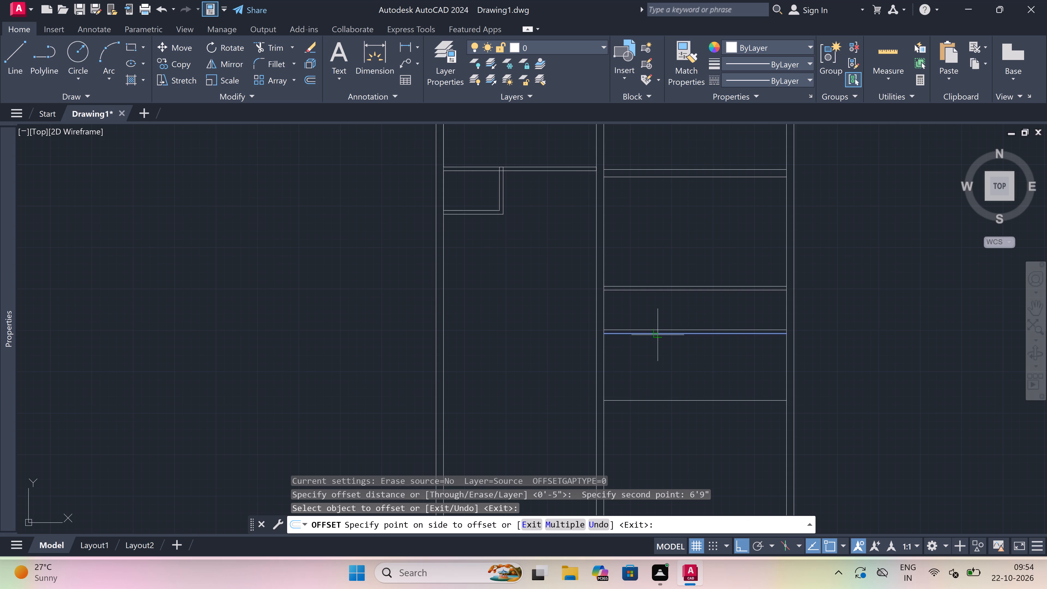
{"action": "left_click", "coordinate": [657, 385]}
{"action": "key", "text": "Escape"}
Offset the line at the bottom of the 6'9" space 9" downward to form the bottom wall.
{"action": "key", "text": "space"}
{"action": "left_click", "coordinate": [658, 395]}
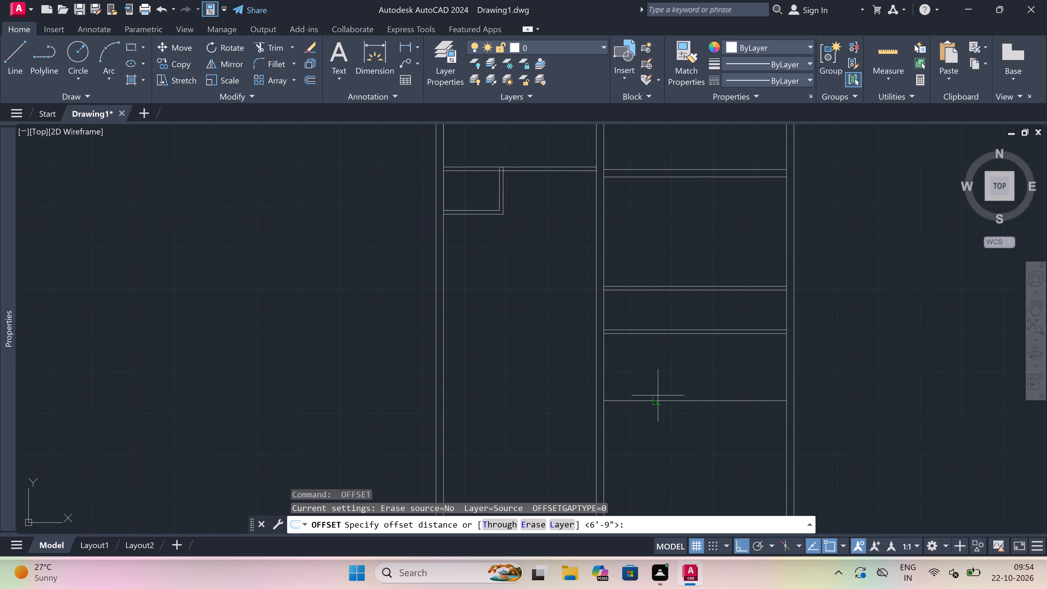
{"action": "key", "text": "9"}
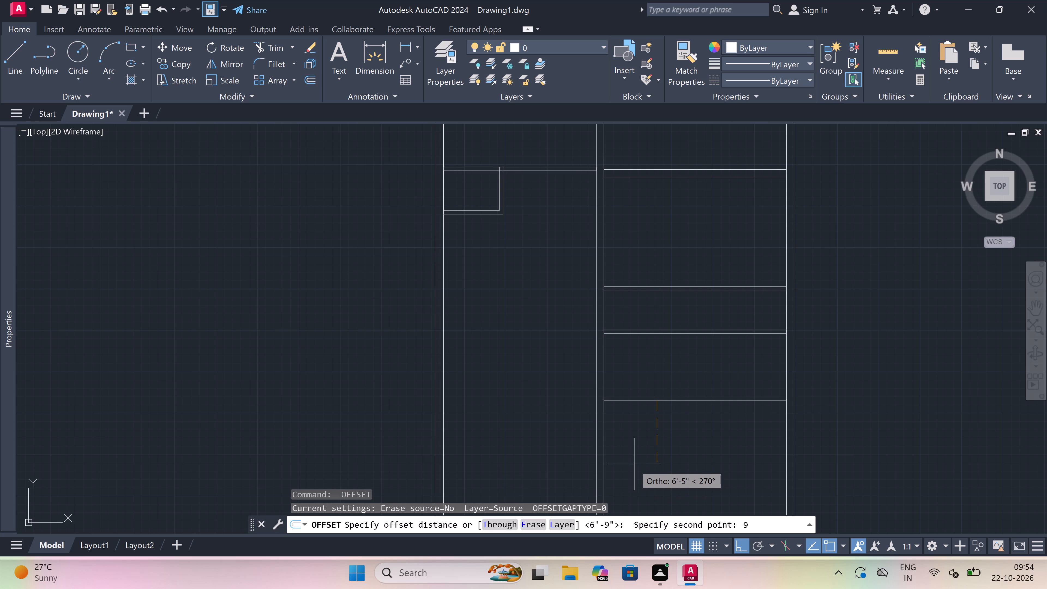
{"action": "key", "text": "shift+quotedbl"}
{"action": "key", "text": "space"}
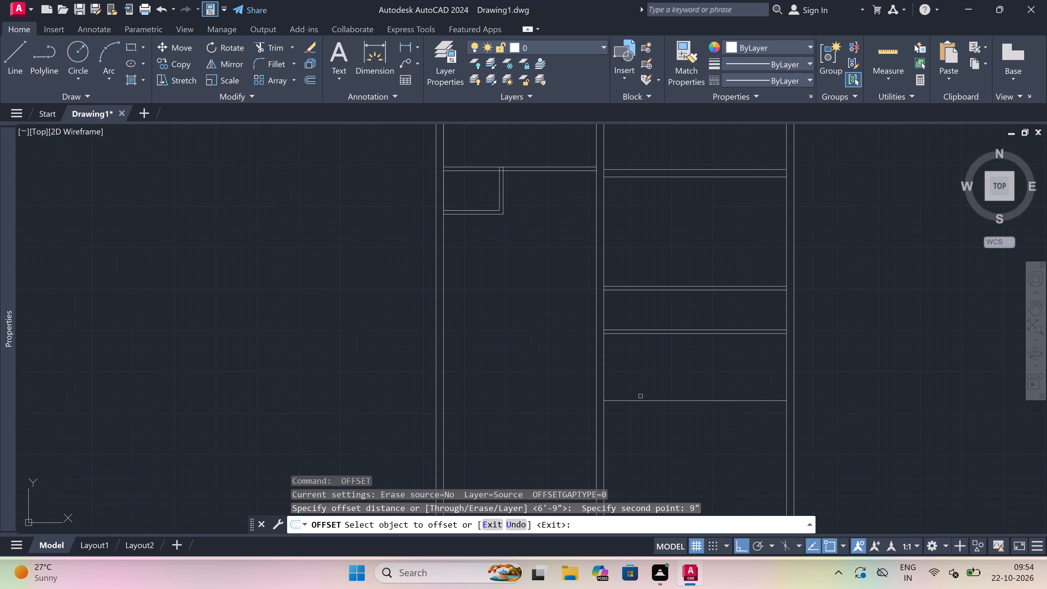
{"action": "left_click_drag", "start_coordinate": [639, 400], "coordinate": [639, 405]}
{"action": "left_click_drag", "start_coordinate": [634, 436], "coordinate": [634, 434]}
{"action": "scroll", "coordinate": [637, 428], "scroll_direction": "down", "scroll_amount": 4}
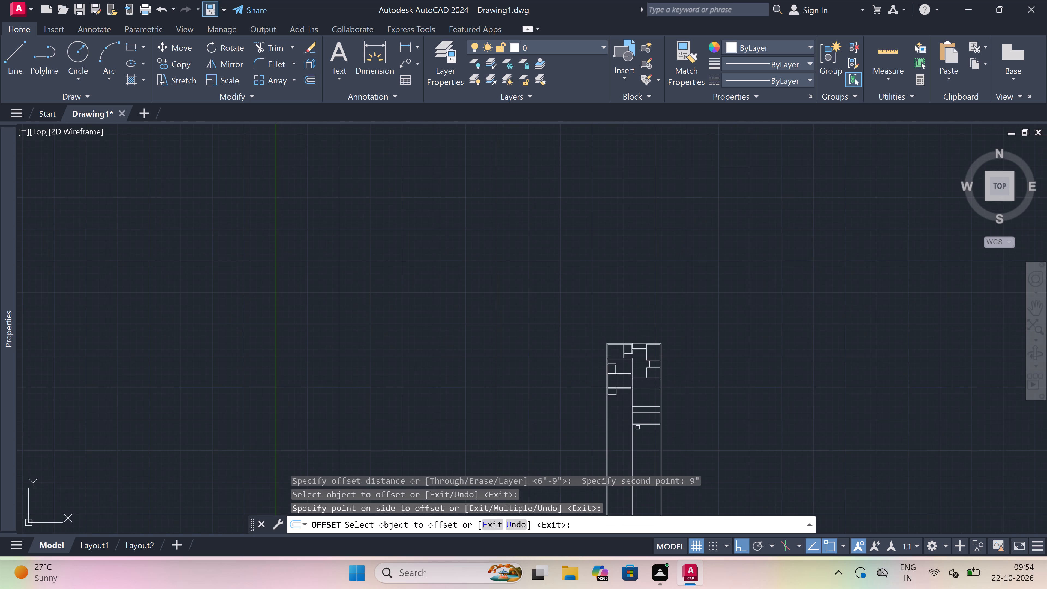
{"action": "scroll", "coordinate": [634, 436], "scroll_direction": "up", "scroll_amount": 4}
{"action": "scroll", "coordinate": [638, 409], "scroll_direction": "up", "scroll_amount": 1}
{"action": "key", "text": "Escape"}
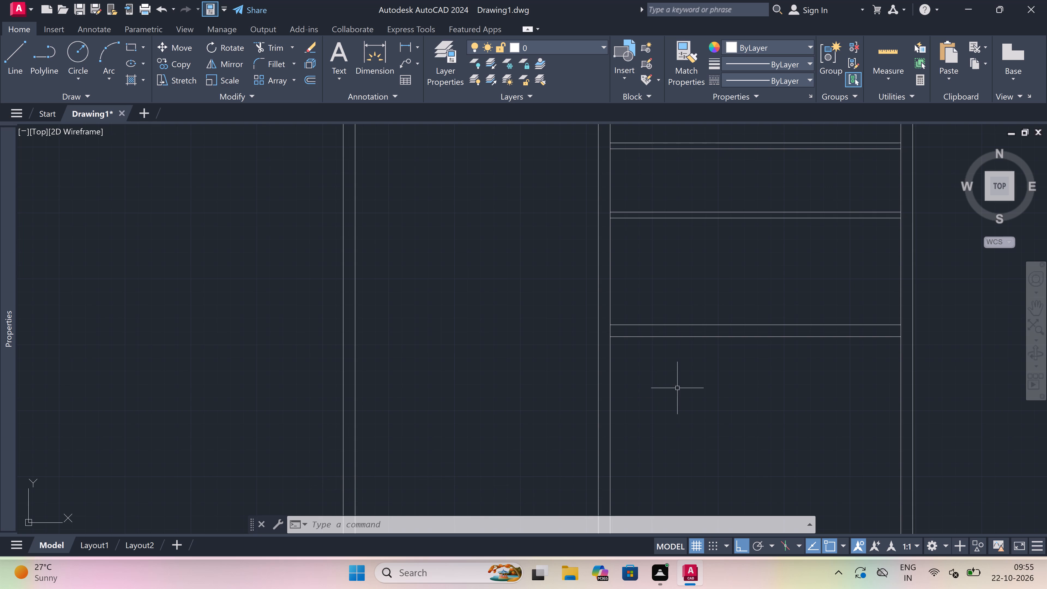
Extend both bottom wall lines in both directions to the outer faces of the plan's left and right outer walls.
{"action": "type", "text": "ex"}
{"action": "key", "text": "space"}
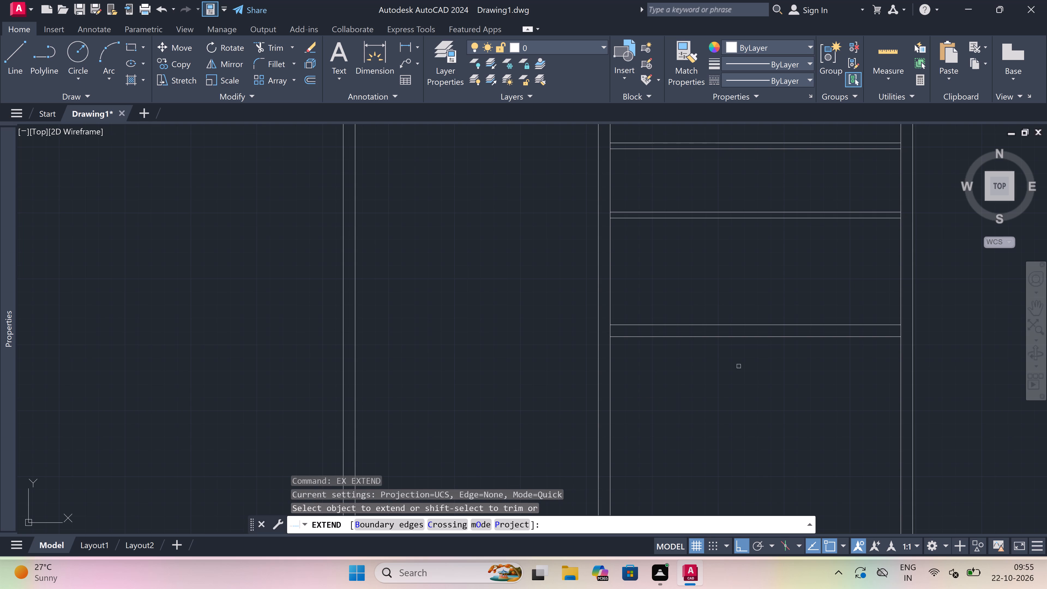
{"action": "left_click", "coordinate": [760, 370]}
{"action": "left_click", "coordinate": [894, 289]}
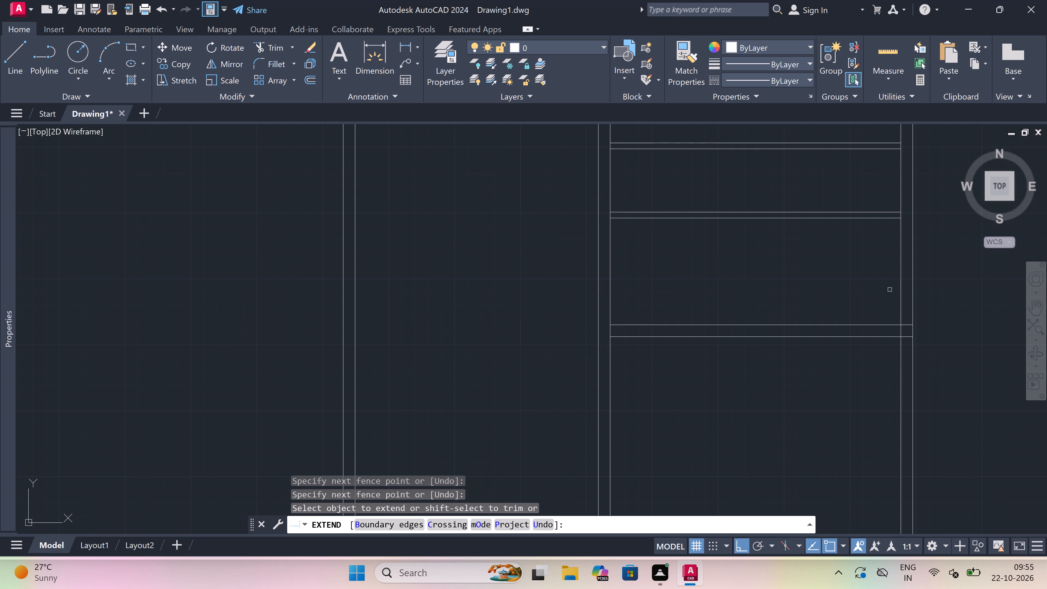
{"action": "left_click", "coordinate": [685, 308]}
{"action": "left_click", "coordinate": [673, 387]}
{"action": "left_click", "coordinate": [638, 304]}
{"action": "left_click", "coordinate": [635, 394]}
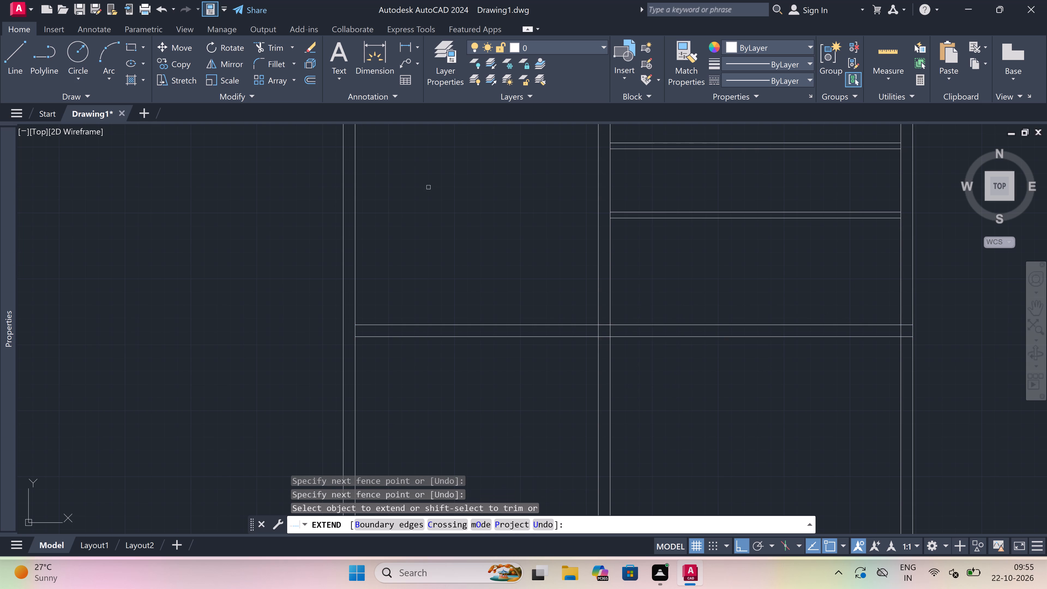
{"action": "left_click", "coordinate": [422, 246]}
{"action": "left_click", "coordinate": [392, 416]}
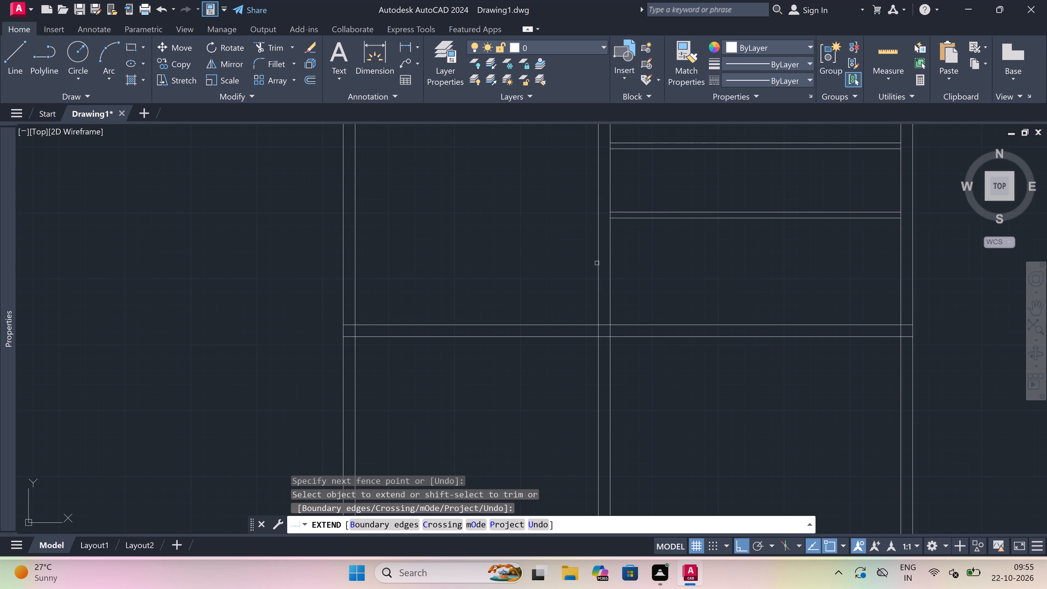
{"action": "key", "text": "Escape"}
Trim all the vertical wall lines that run past the bottom wall's outer line.
{"action": "scroll", "coordinate": [602, 263], "scroll_direction": "down", "scroll_amount": 3}
{"action": "scroll", "coordinate": [603, 274], "scroll_direction": "up", "scroll_amount": 2}
{"action": "type", "text": "tr"}
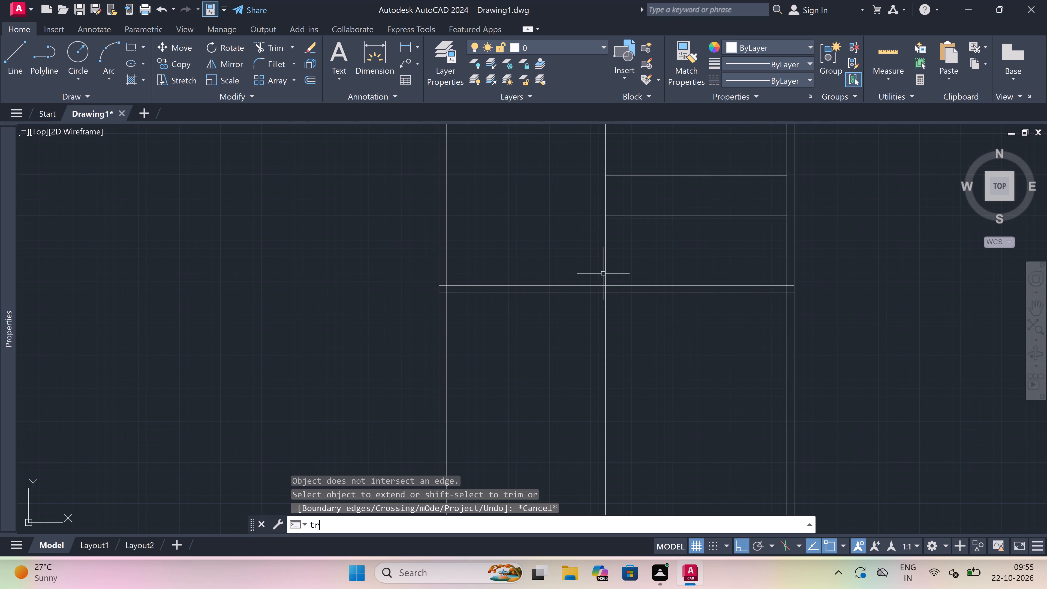
{"action": "key", "text": "space"}
{"action": "left_click", "coordinate": [802, 305]}
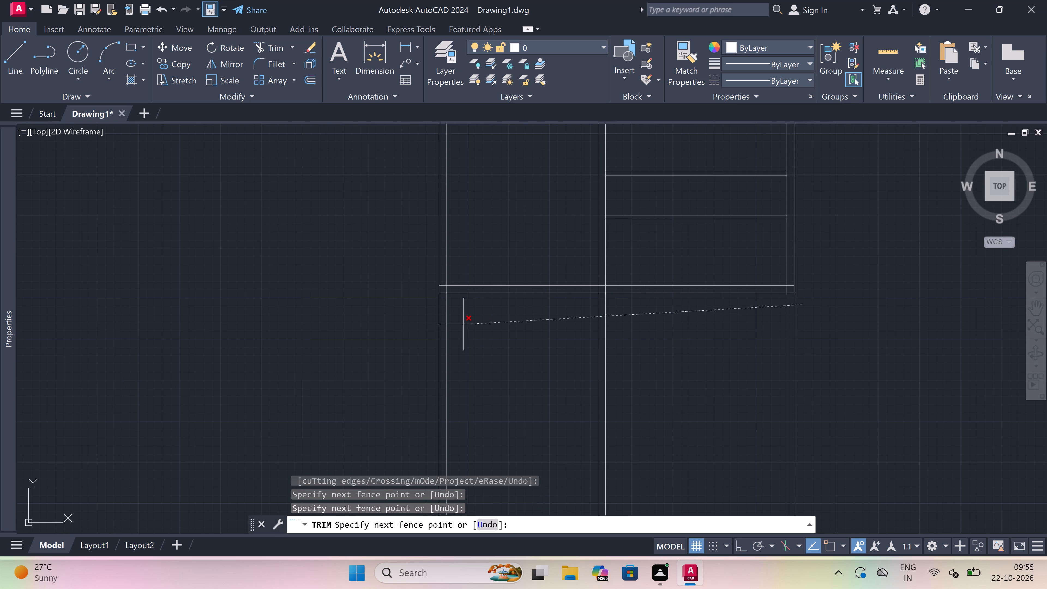
{"action": "left_click", "coordinate": [432, 311]}
{"action": "scroll", "coordinate": [435, 290], "scroll_direction": "up", "scroll_amount": 3}
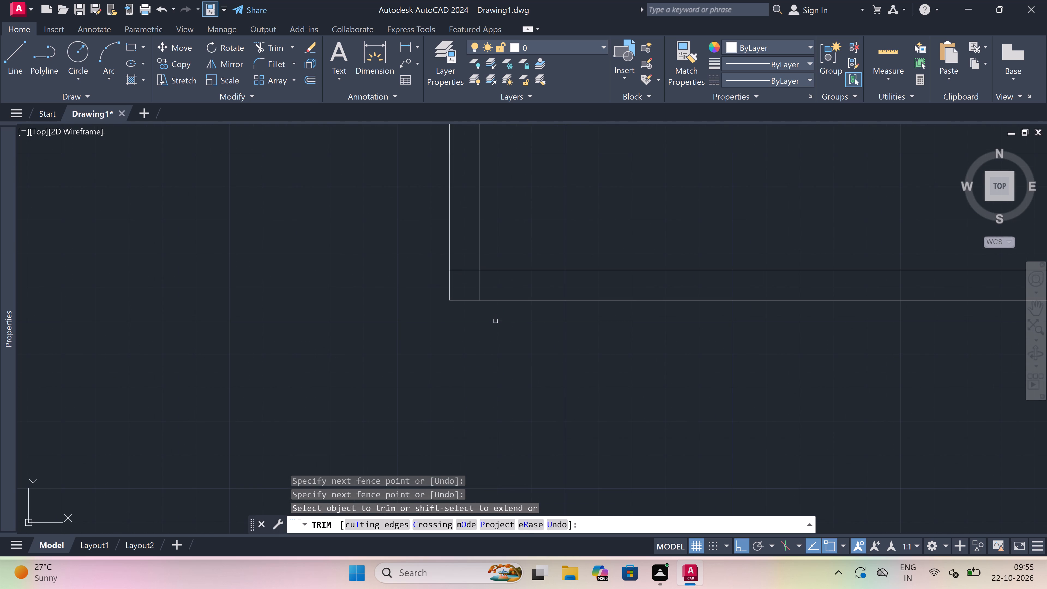
{"action": "scroll", "coordinate": [536, 360], "scroll_direction": "down", "scroll_amount": 4}
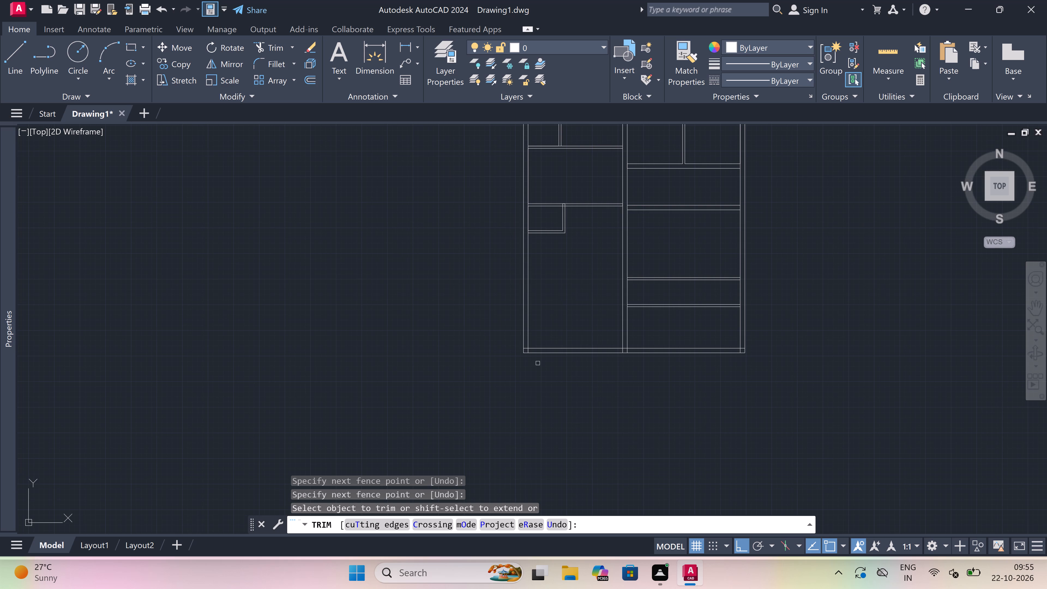
{"action": "scroll", "coordinate": [544, 368], "scroll_direction": "down", "scroll_amount": 2}
{"action": "scroll", "coordinate": [558, 354], "scroll_direction": "up", "scroll_amount": 1}
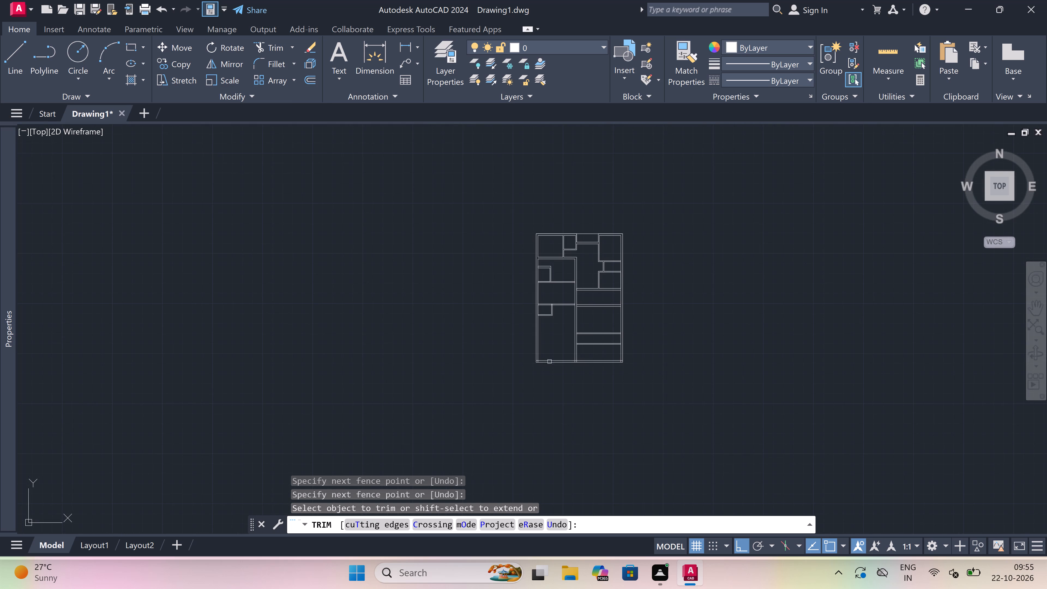
{"action": "scroll", "coordinate": [558, 354], "scroll_direction": "up", "scroll_amount": 1}
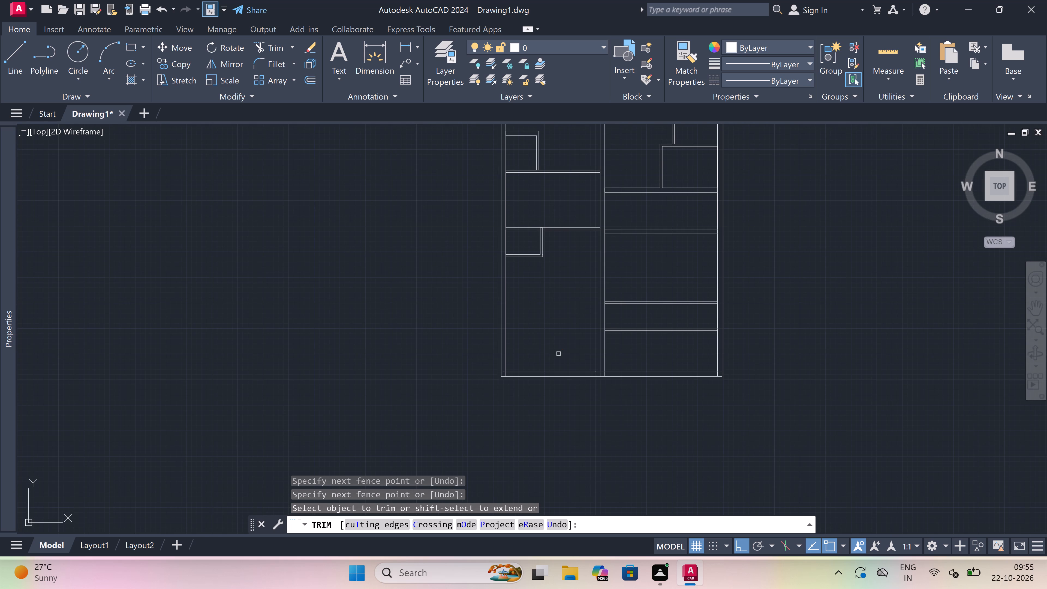
{"action": "key", "text": "Escape"}
Draw a line 9' rightward along the bottom wall's inner face from the middle wall's right face, continuing about 2'-2" upward.
{"action": "scroll", "coordinate": [583, 361], "scroll_direction": "up", "scroll_amount": 2}
{"action": "scroll", "coordinate": [584, 361], "scroll_direction": "down", "scroll_amount": 2}
{"action": "type", "text": "l"}
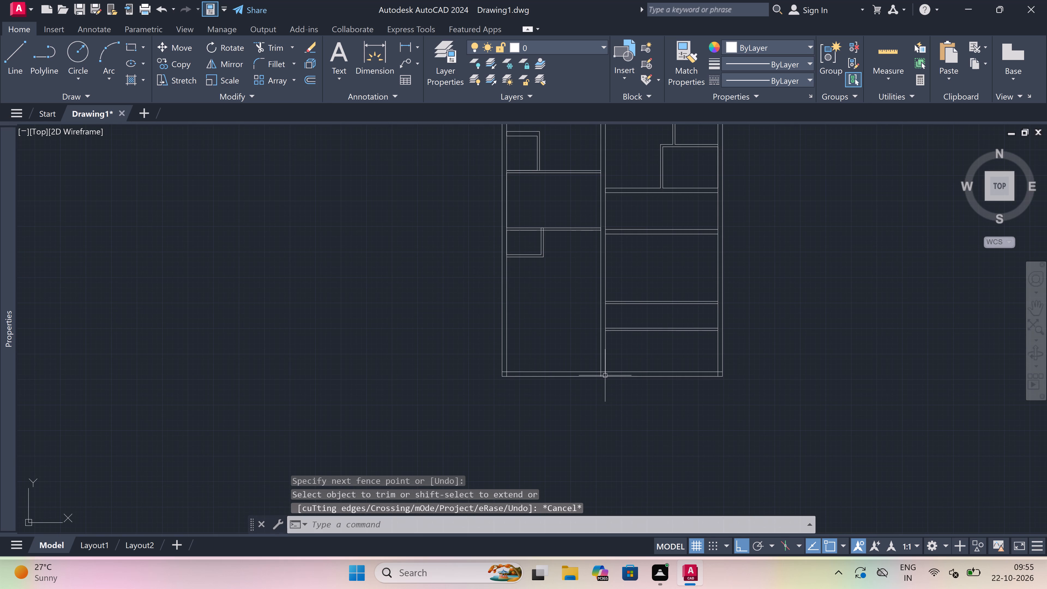
{"action": "key", "text": "space"}
{"action": "scroll", "coordinate": [605, 375], "scroll_direction": "up", "scroll_amount": 3}
{"action": "left_click", "coordinate": [604, 359]}
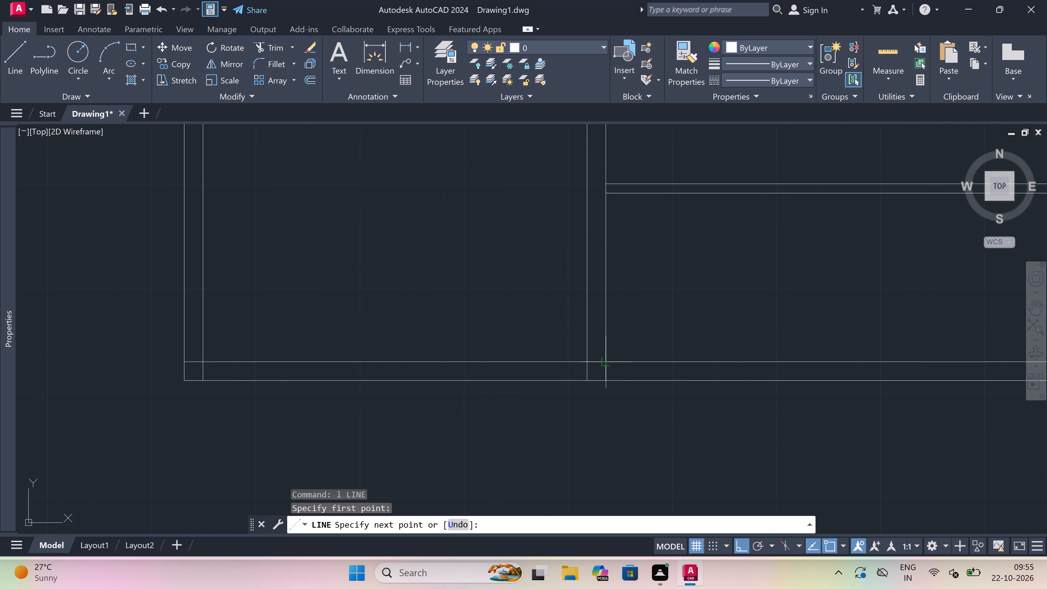
{"action": "scroll", "coordinate": [604, 359], "scroll_direction": "down", "scroll_amount": 1}
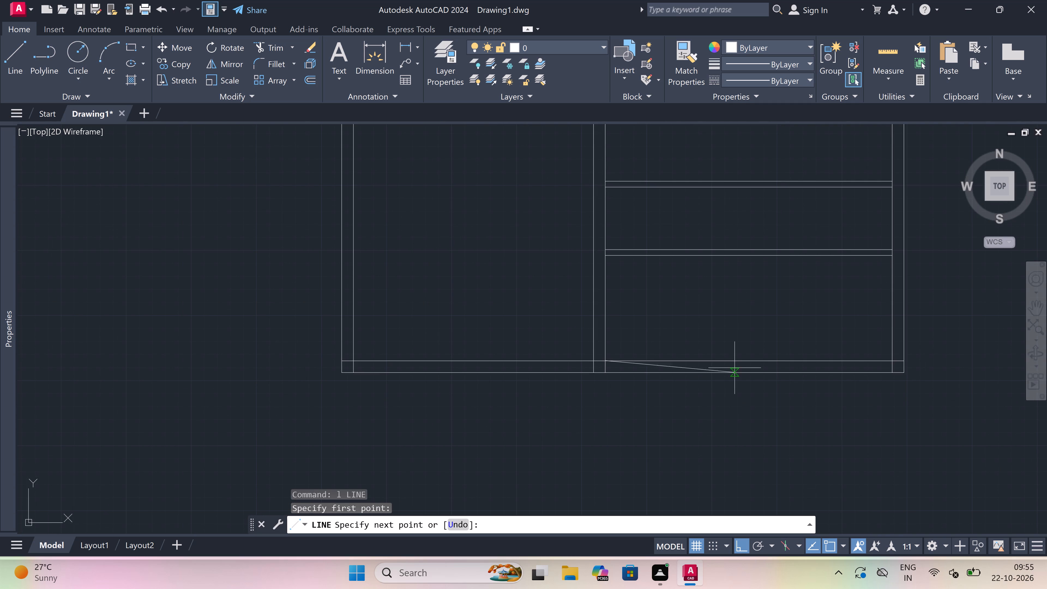
{"action": "key", "text": "9"}
{"action": "key", "text": "apostrophe"}
{"action": "key", "text": "space"}
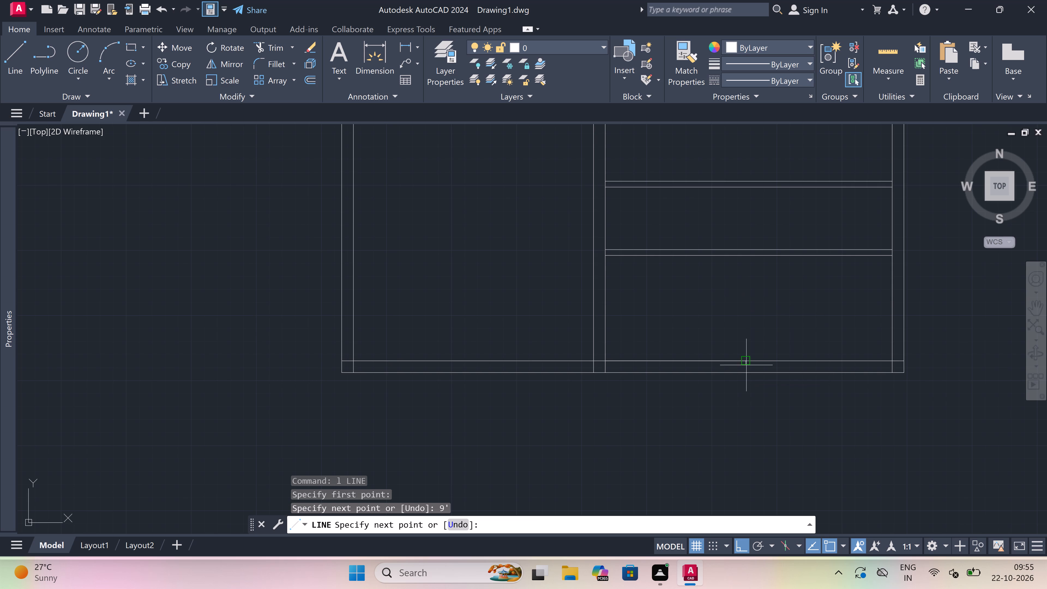
{"action": "scroll", "coordinate": [747, 327], "scroll_direction": "up", "scroll_amount": 1}
{"action": "left_click", "coordinate": [747, 327]}
{"action": "key", "text": "Escape"}
Draw a line from the bottom wall's outer line, below the short vertical, 3'6" upward and leftward to the middle wall's right face.
{"action": "key", "text": "space"}
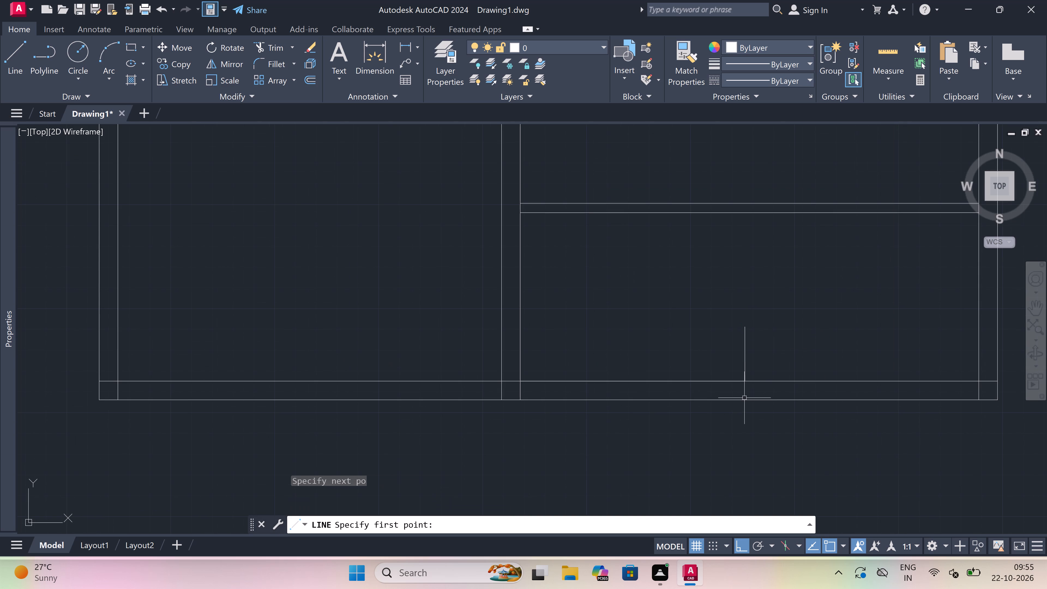
{"action": "scroll", "coordinate": [745, 380], "scroll_direction": "up", "scroll_amount": 2}
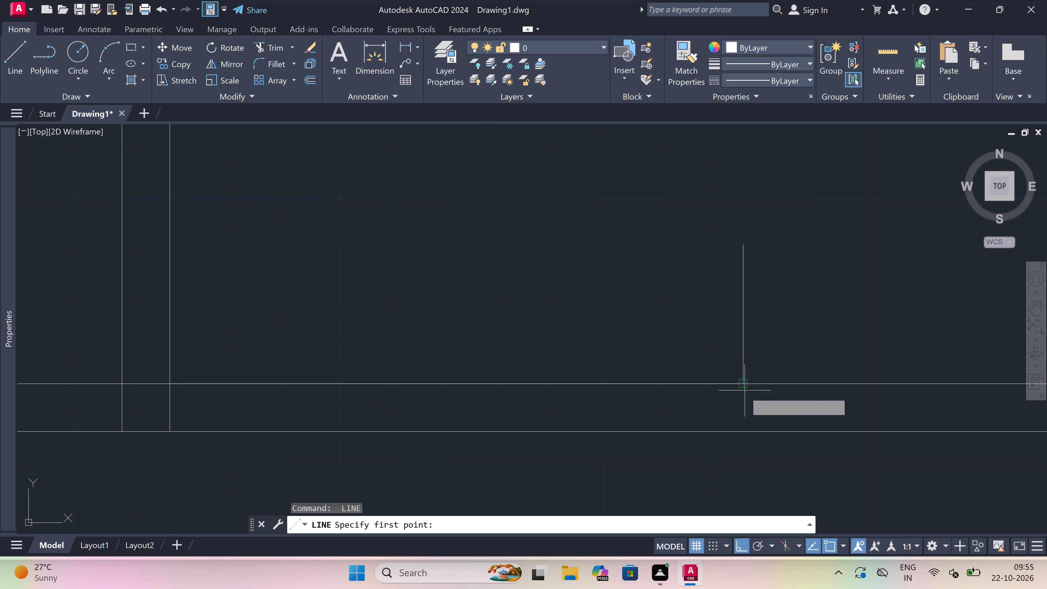
{"action": "left_click", "coordinate": [739, 432]}
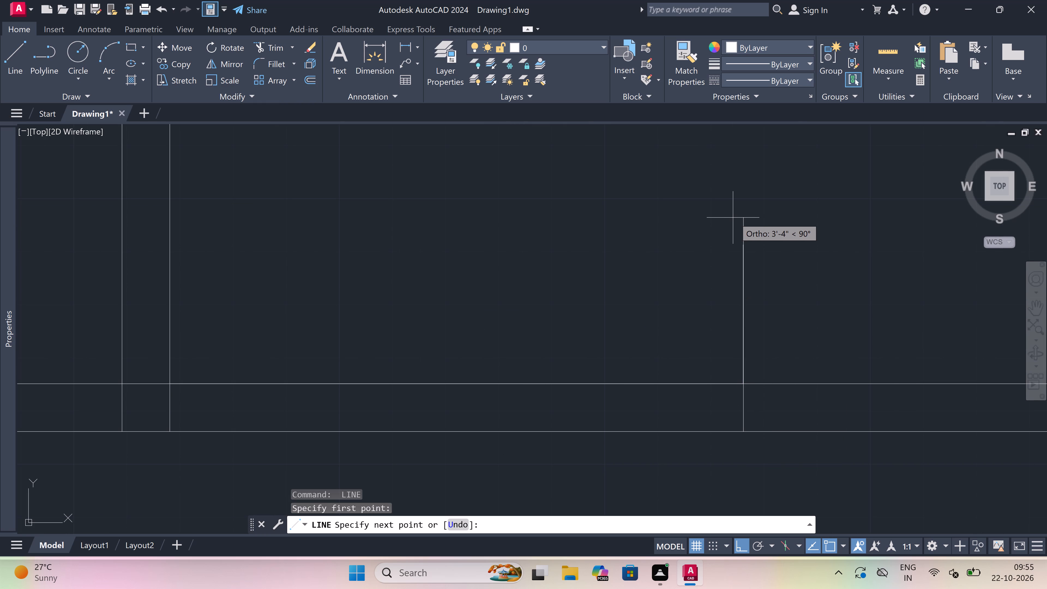
{"action": "type", "text": "3'6\""}
{"action": "key", "text": "space"}
{"action": "scroll", "coordinate": [734, 218], "scroll_direction": "down", "scroll_amount": 1}
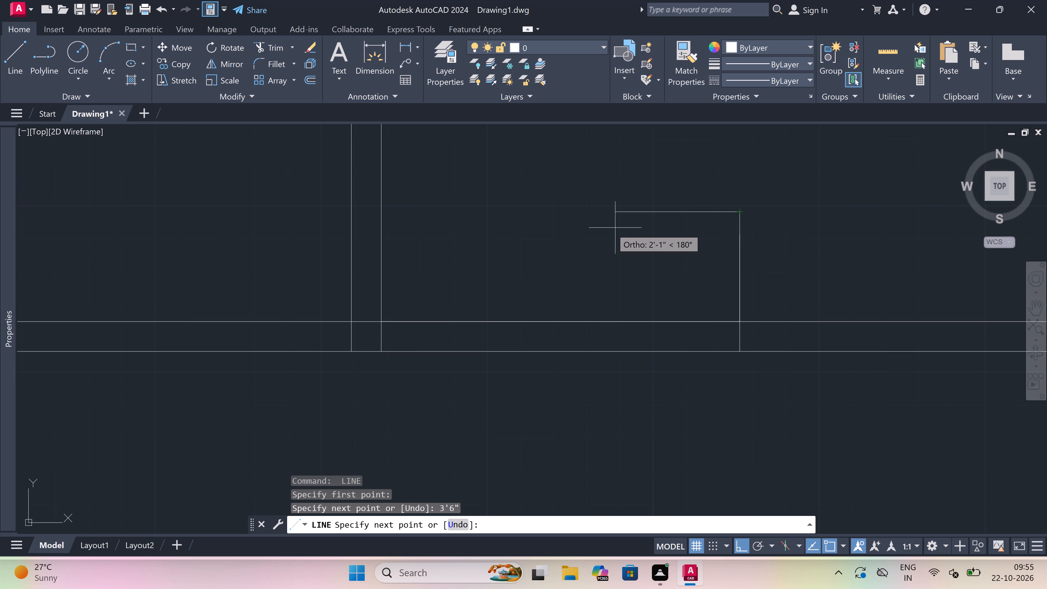
{"action": "scroll", "coordinate": [619, 232], "scroll_direction": "down", "scroll_amount": 1}
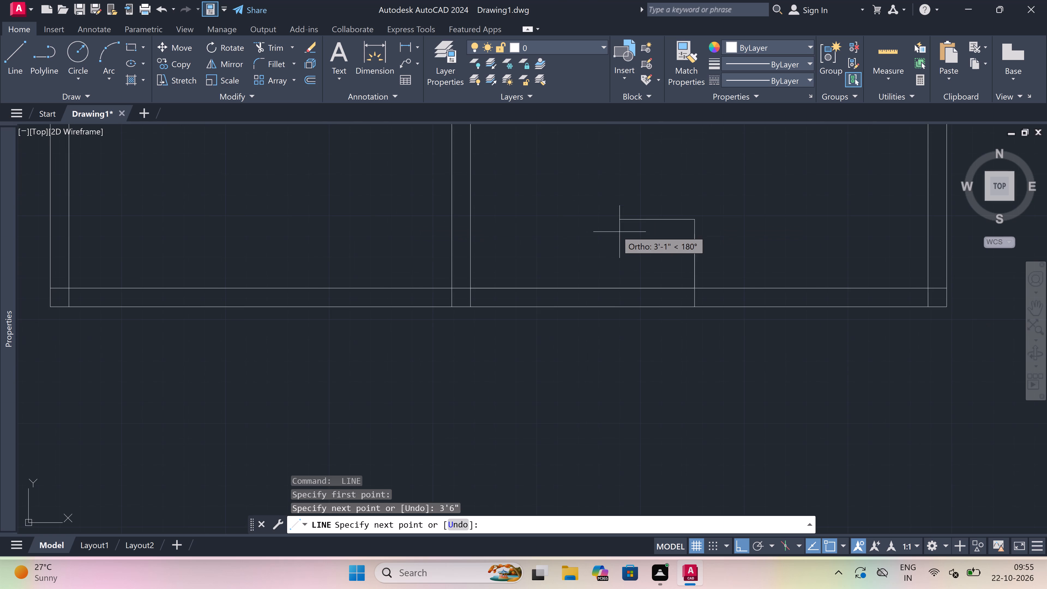
{"action": "left_click", "coordinate": [467, 219]}
Continue the line 9" up, rightward to align with the vertical, 4.5" further right, and down to the bottom wall's inner line.
{"action": "type", "text": "9\""}
{"action": "key", "text": "space"}
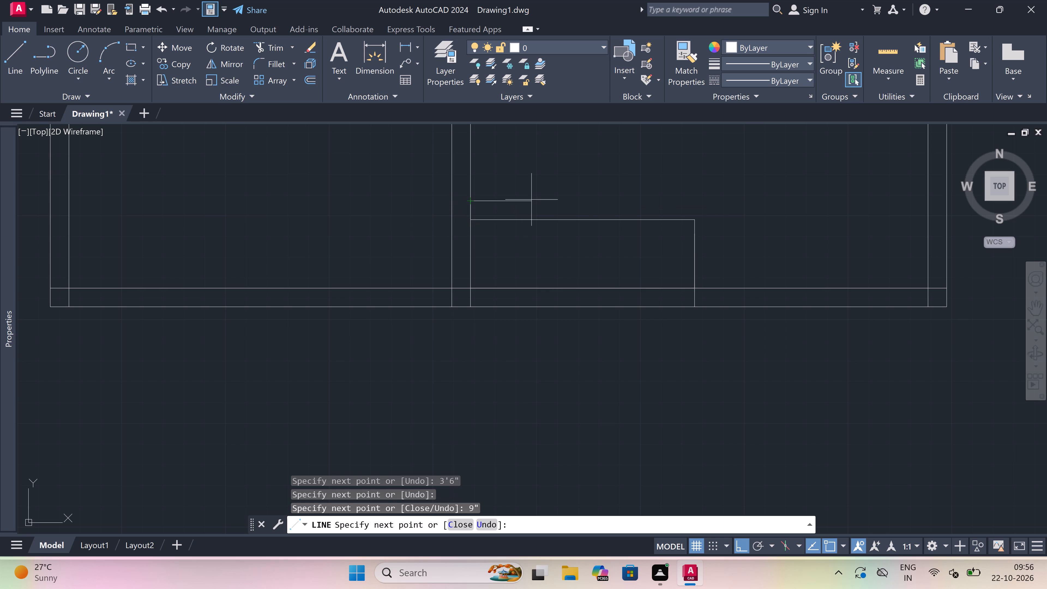
{"action": "scroll", "coordinate": [708, 196], "scroll_direction": "up", "scroll_amount": 2}
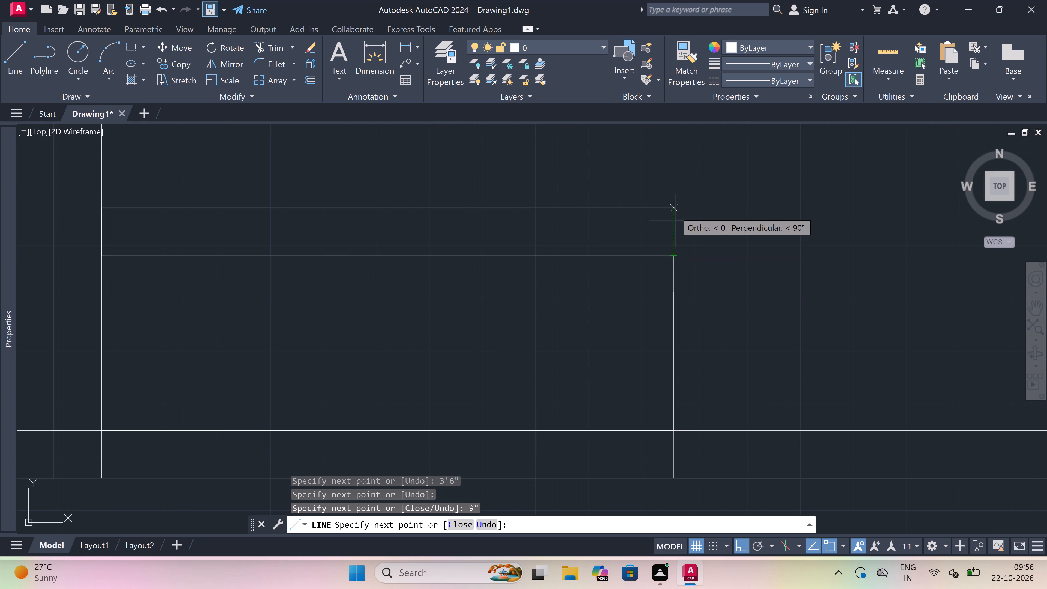
{"action": "left_click", "coordinate": [675, 200]}
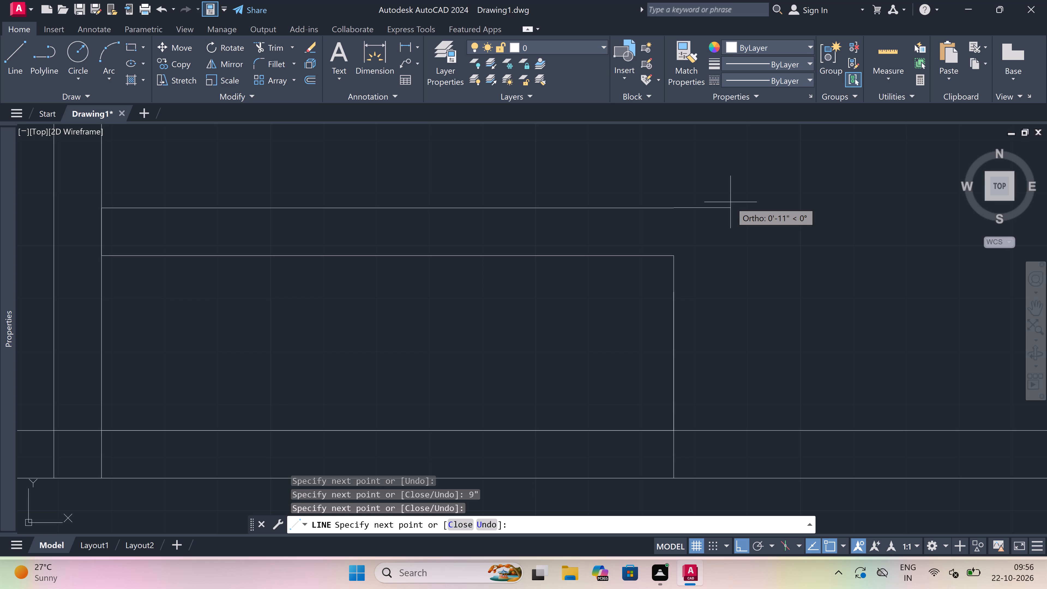
{"action": "type", "text": "4.5"}
{"action": "type", "text": "\""}
{"action": "key", "text": "space"}
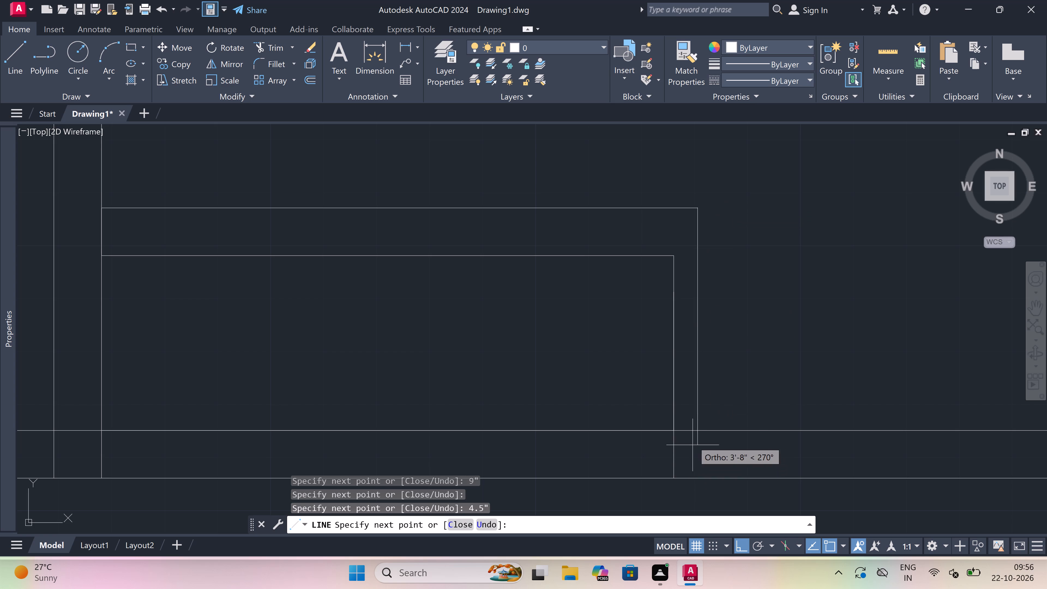
{"action": "left_click", "coordinate": [693, 434]}
{"action": "key", "text": "Escape"}
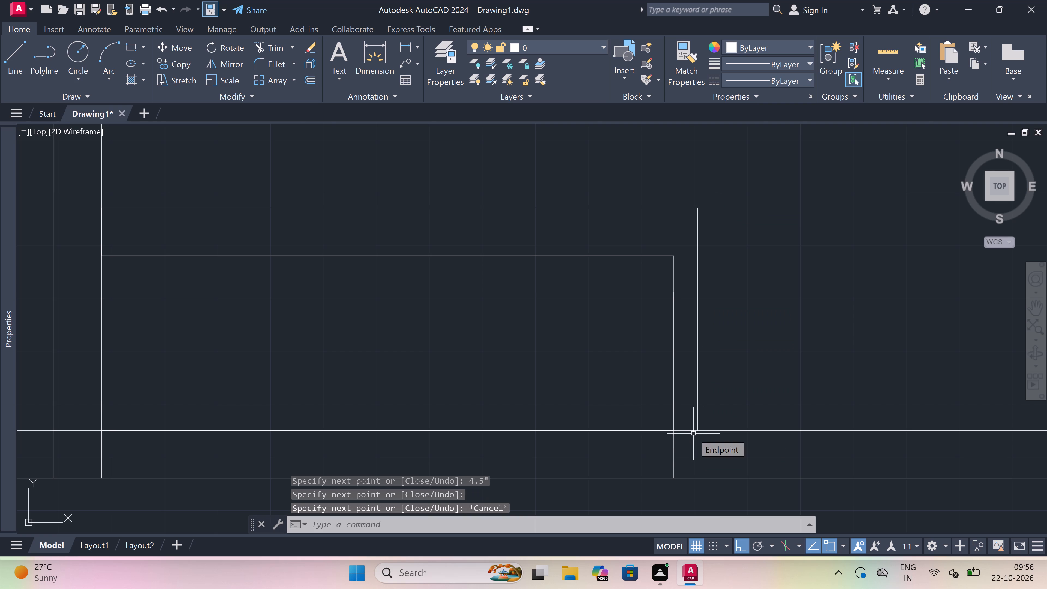
Draw a 4.5" vertical partition from the new outer corner up to the upper partition's top line, returning down to the 9" wall's top line.
{"action": "scroll", "coordinate": [693, 433], "scroll_direction": "down", "scroll_amount": 4}
{"action": "scroll", "coordinate": [686, 370], "scroll_direction": "up", "scroll_amount": 1}
{"action": "key", "text": "space"}
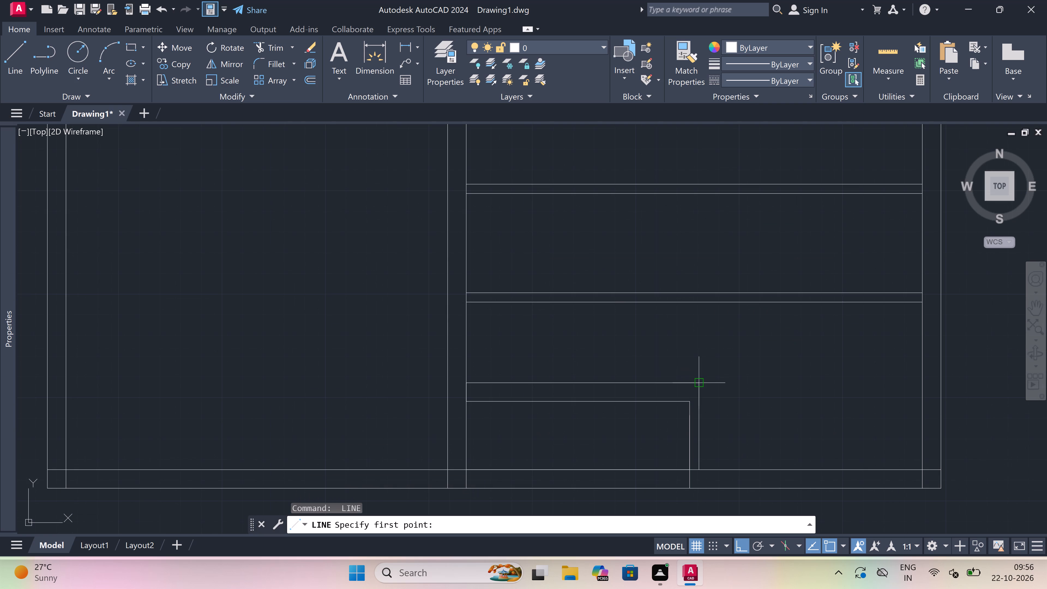
{"action": "left_click", "coordinate": [700, 381]}
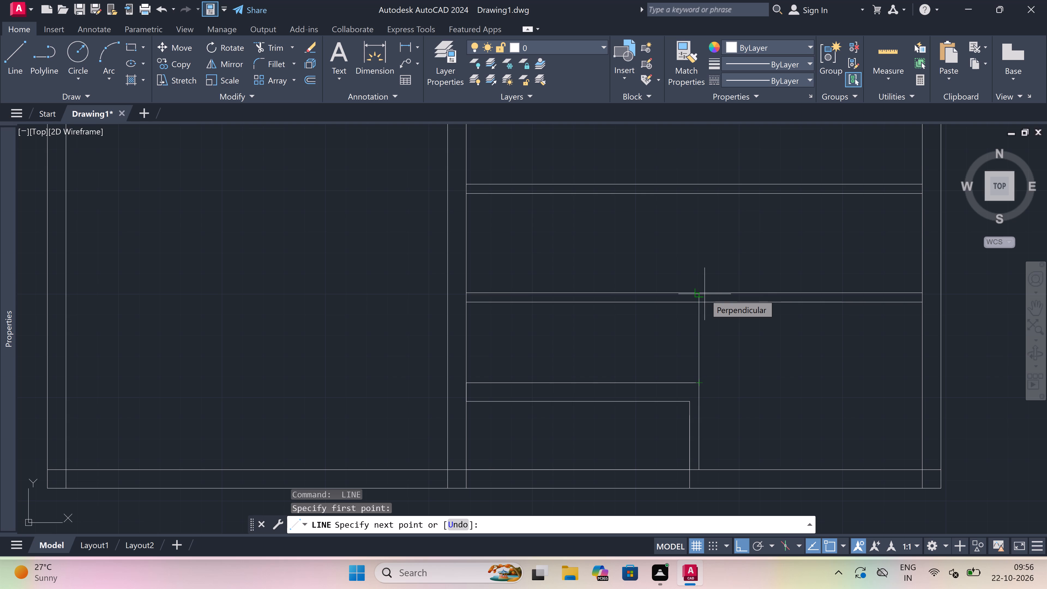
{"action": "scroll", "coordinate": [704, 283], "scroll_direction": "down", "scroll_amount": 2}
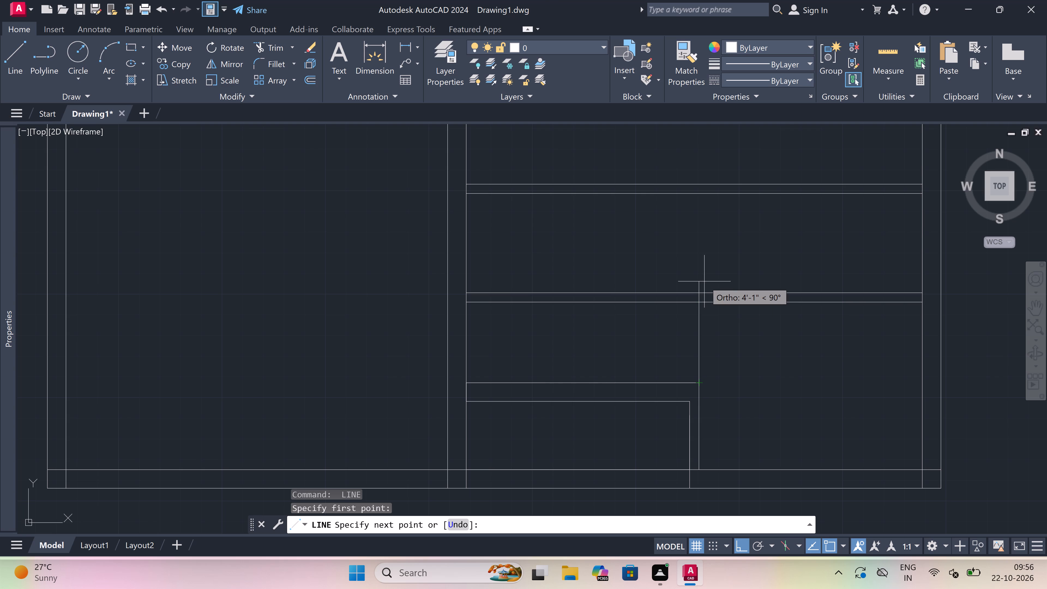
{"action": "scroll", "coordinate": [704, 283], "scroll_direction": "down", "scroll_amount": 2}
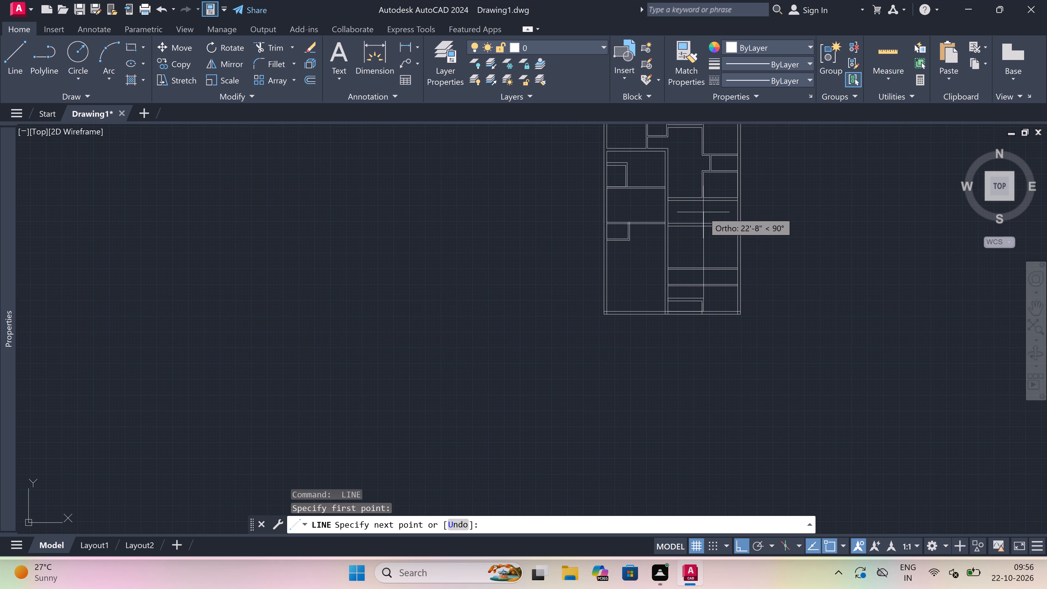
{"action": "scroll", "coordinate": [703, 212], "scroll_direction": "up", "scroll_amount": 2}
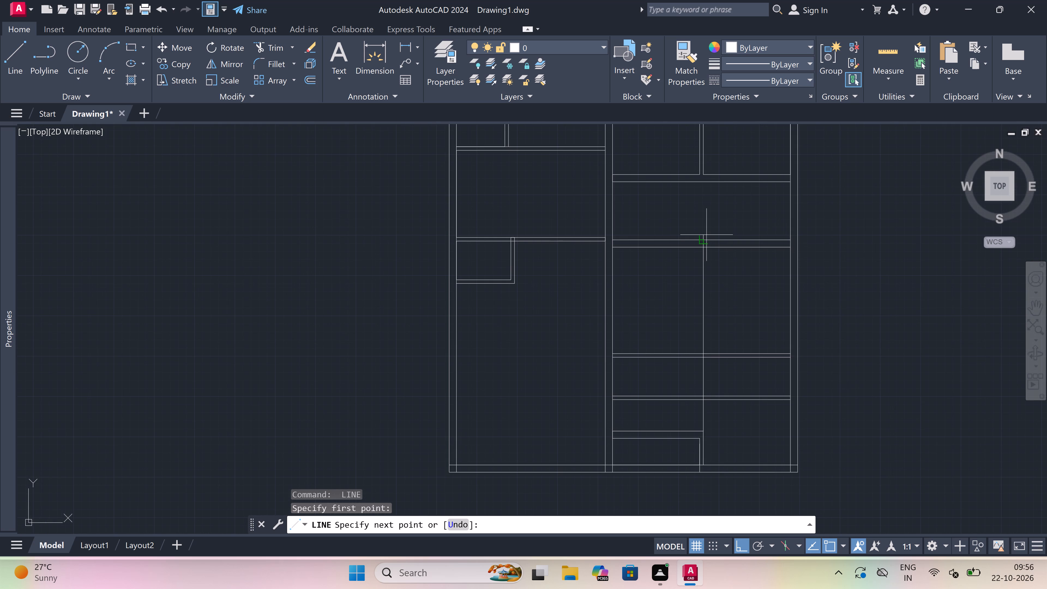
{"action": "scroll", "coordinate": [706, 239], "scroll_direction": "down", "scroll_amount": 3}
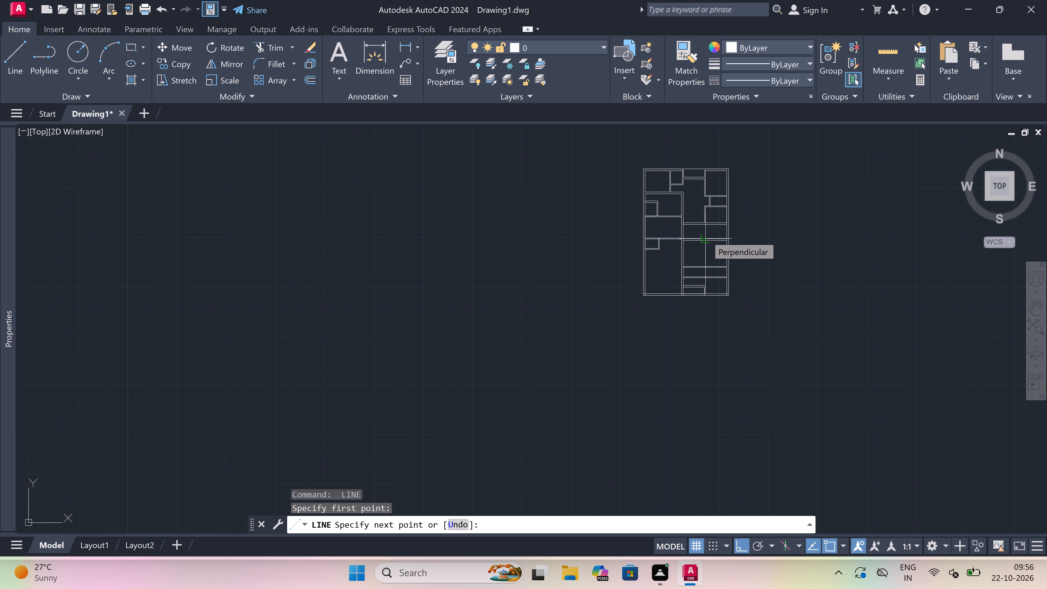
{"action": "scroll", "coordinate": [706, 236], "scroll_direction": "up", "scroll_amount": 2}
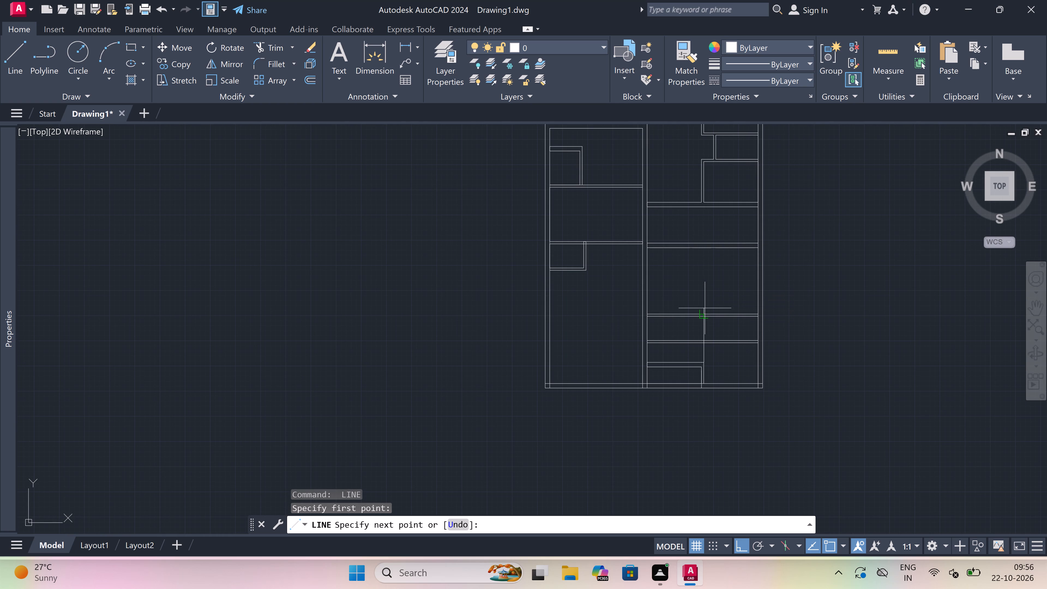
{"action": "scroll", "coordinate": [703, 318], "scroll_direction": "up", "scroll_amount": 3}
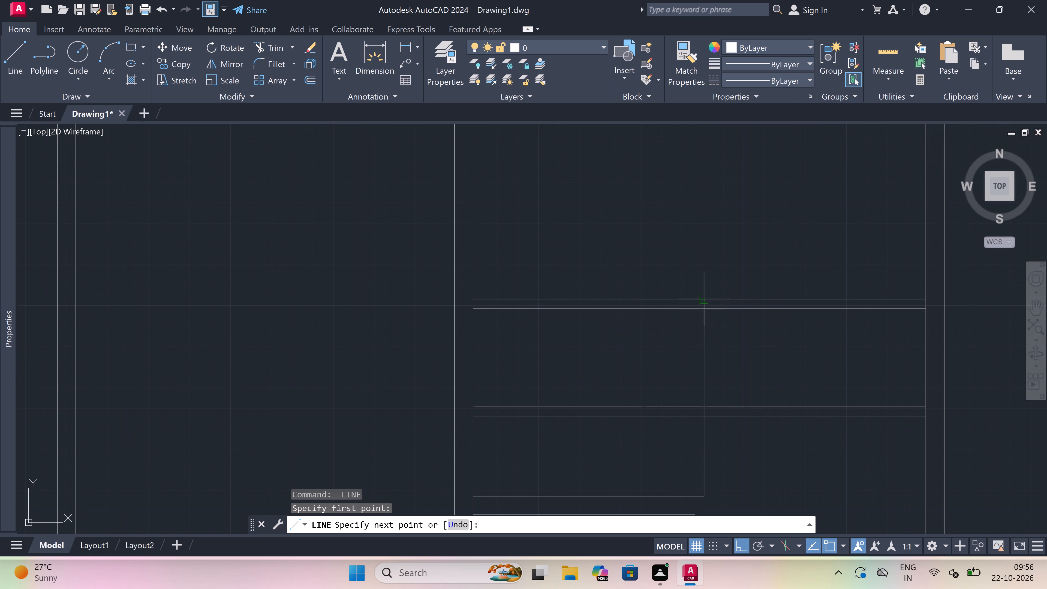
{"action": "left_click", "coordinate": [703, 294]}
{"action": "type", "text": "4.5\""}
{"action": "key", "text": "space"}
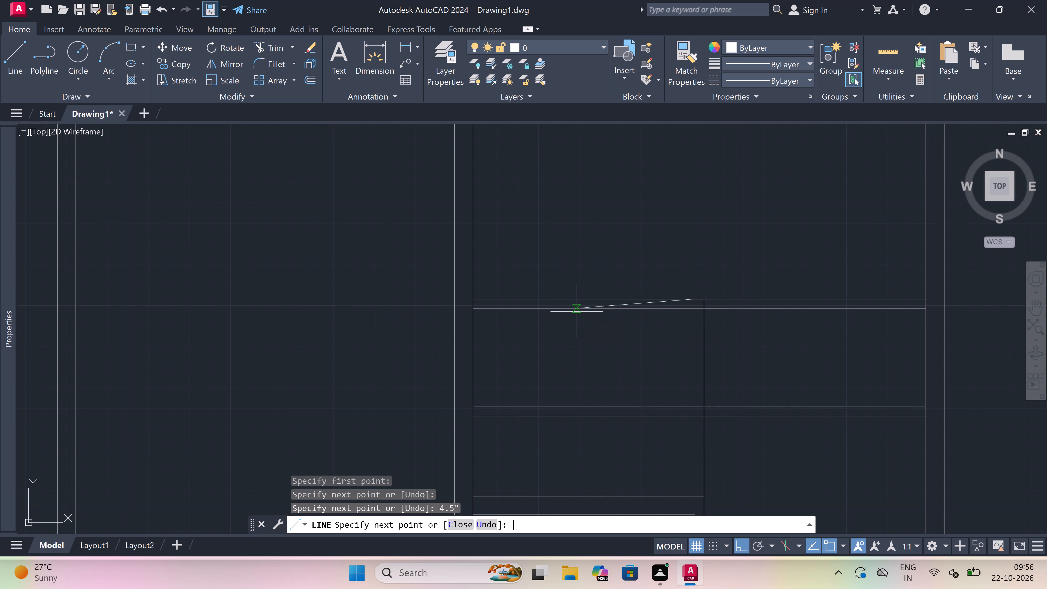
{"action": "scroll", "coordinate": [707, 438], "scroll_direction": "down", "scroll_amount": 3}
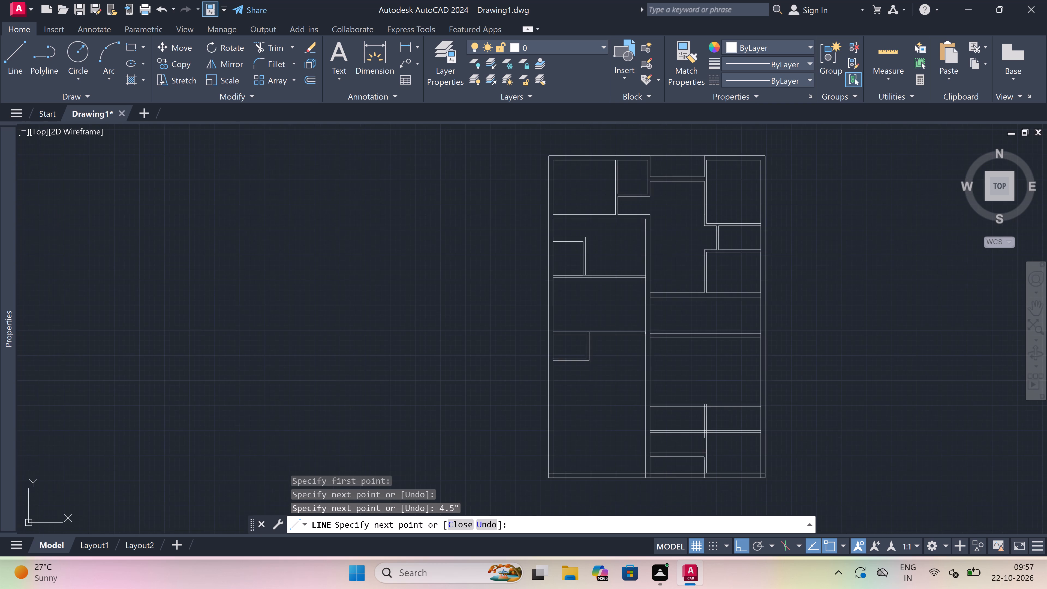
{"action": "scroll", "coordinate": [704, 453], "scroll_direction": "up", "scroll_amount": 4}
{"action": "left_click", "coordinate": [705, 449]}
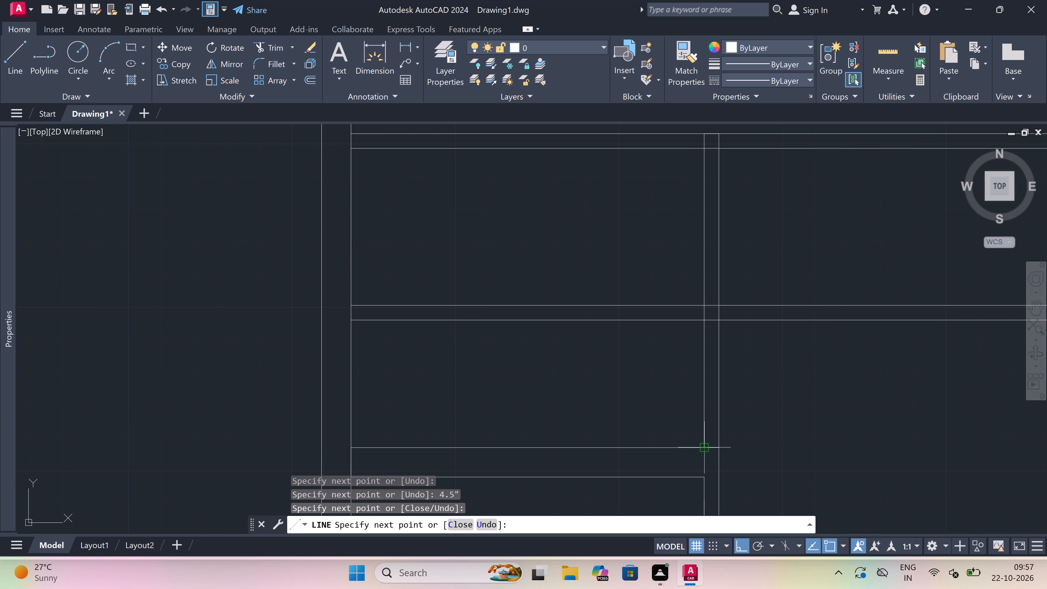
{"action": "key", "text": "Escape"}
Trim both horizontal partitions between the middle wall and the new vertical partition.
{"action": "scroll", "coordinate": [700, 395], "scroll_direction": "down", "scroll_amount": 1}
{"action": "type", "text": "tr"}
{"action": "key", "text": "space"}
{"action": "left_click", "coordinate": [651, 387]}
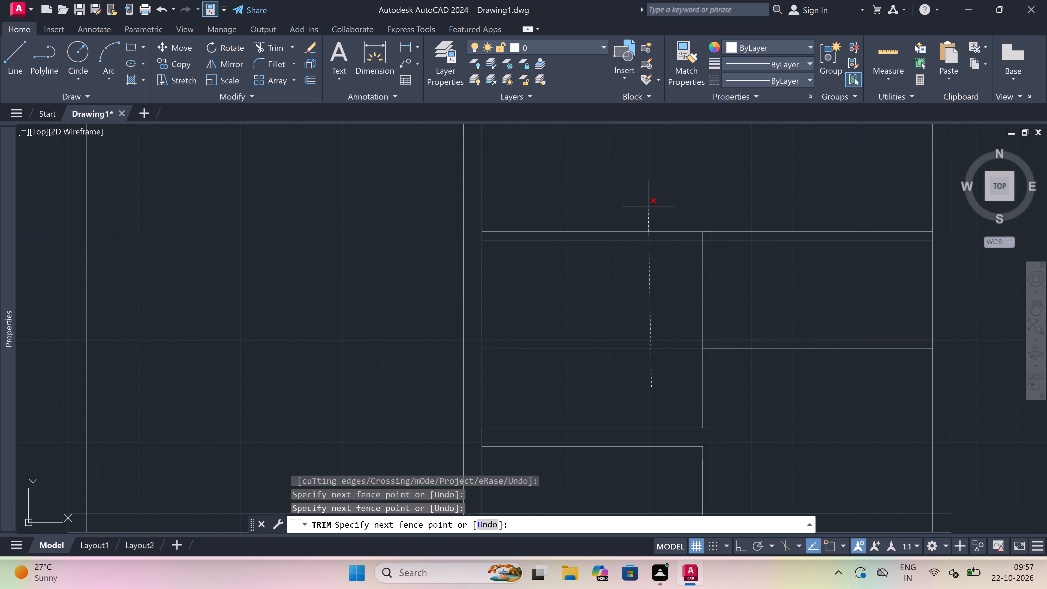
{"action": "left_click", "coordinate": [639, 183]}
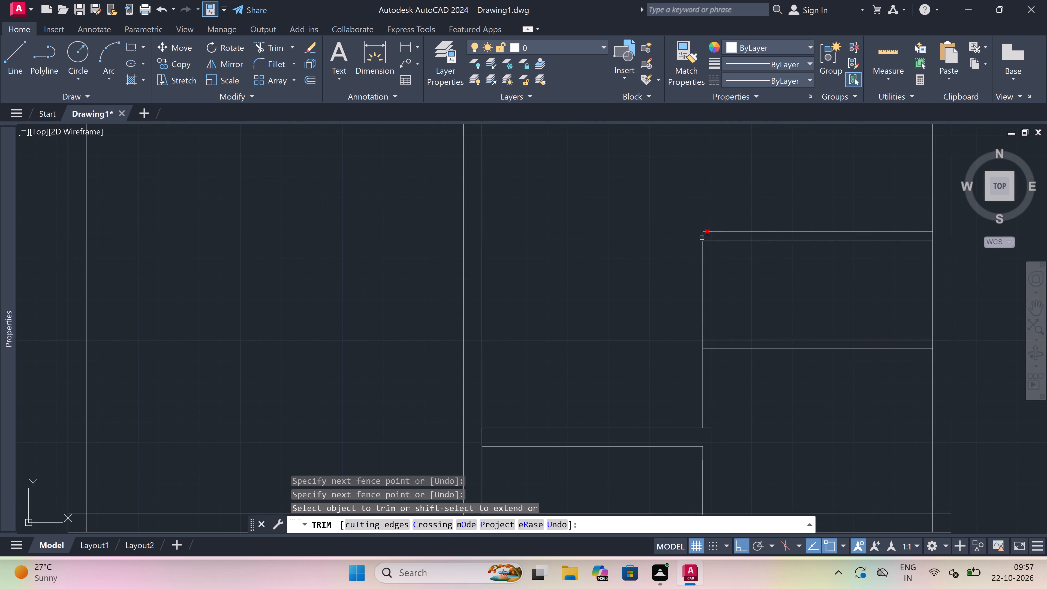
Trim the overlapping inner wall lines at the plan's bottom-right outer corner.
{"action": "scroll", "coordinate": [702, 238], "scroll_direction": "down", "scroll_amount": 2}
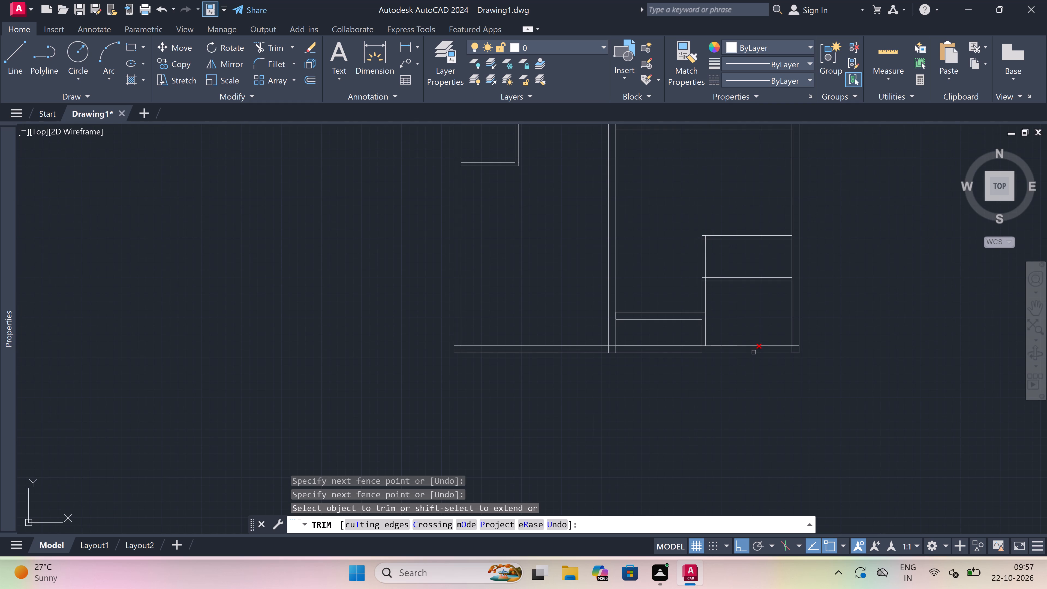
{"action": "scroll", "coordinate": [763, 350], "scroll_direction": "up", "scroll_amount": 2}
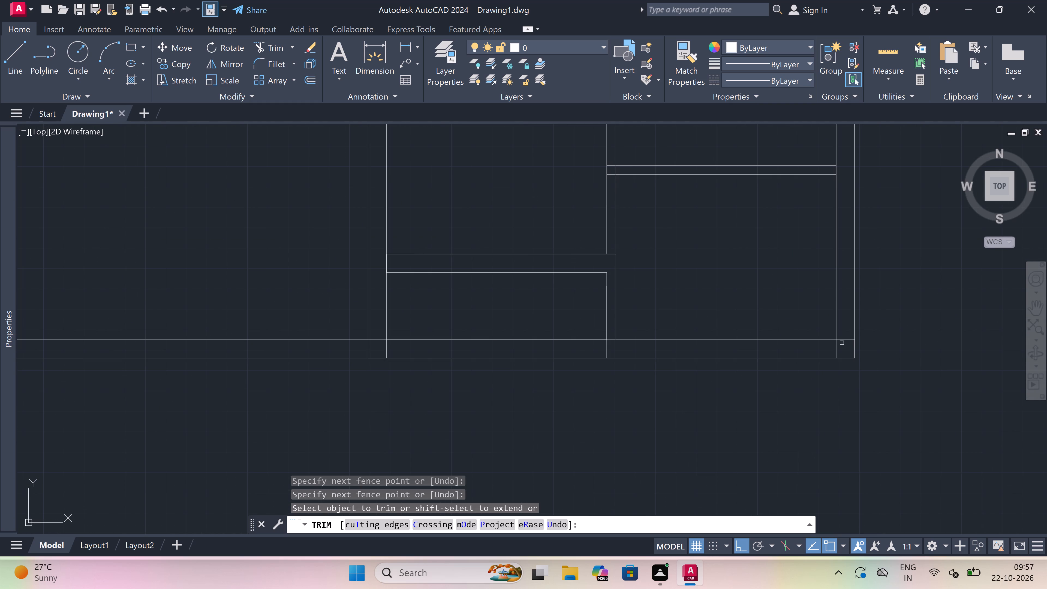
{"action": "scroll", "coordinate": [842, 344], "scroll_direction": "up", "scroll_amount": 2}
{"action": "left_click", "coordinate": [844, 331]}
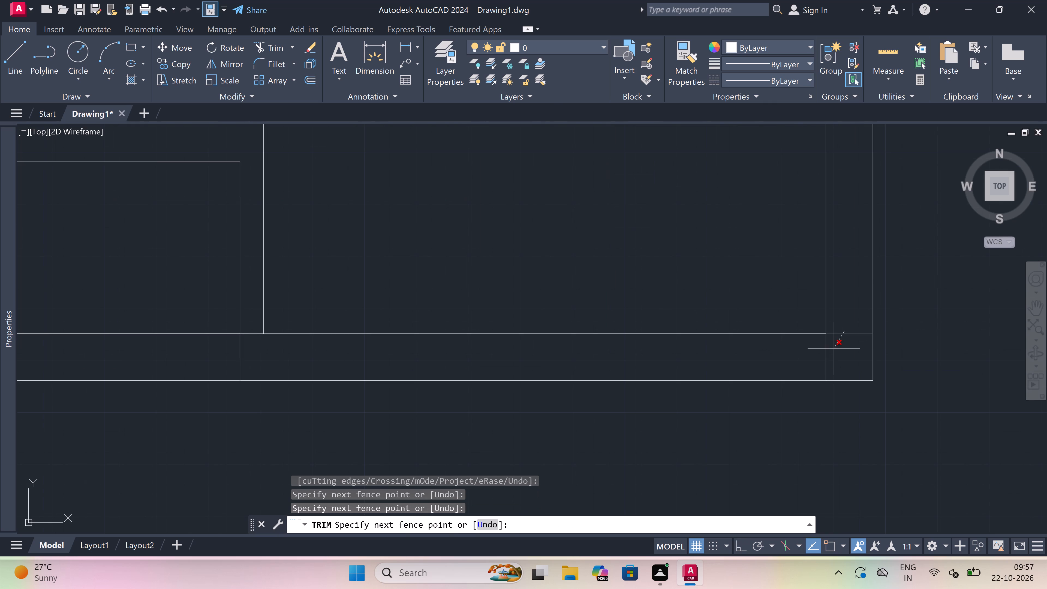
{"action": "left_click", "coordinate": [811, 357]}
Trim the crossing lines where the new 4.5" vertical wall meets the bottom wall, opening the junction.
{"action": "scroll", "coordinate": [811, 357], "scroll_direction": "down", "scroll_amount": 4}
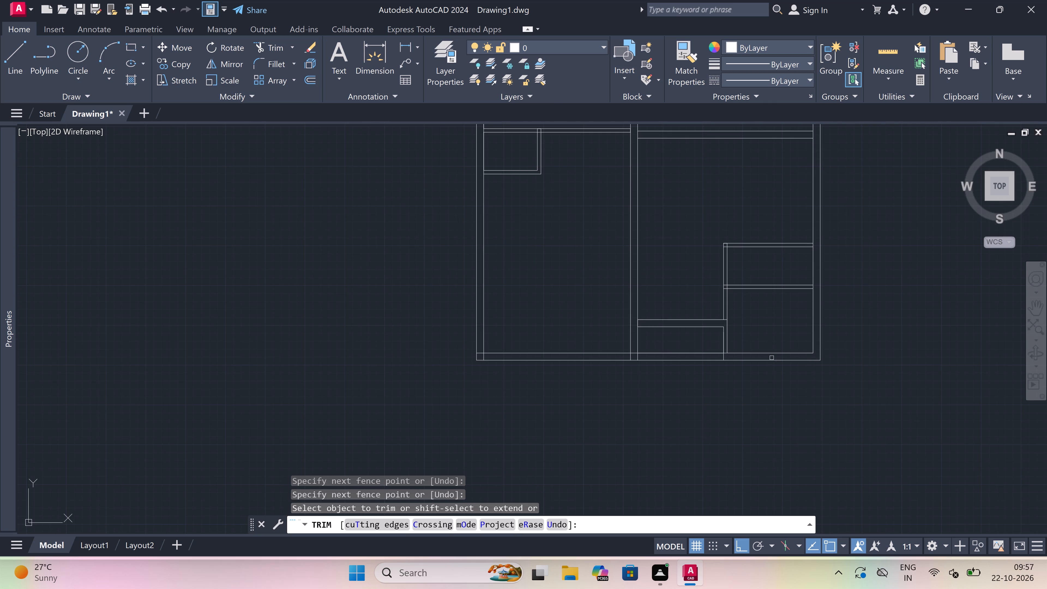
{"action": "scroll", "coordinate": [720, 359], "scroll_direction": "up", "scroll_amount": 6}
{"action": "left_click", "coordinate": [731, 349]}
{"action": "left_click", "coordinate": [760, 345]}
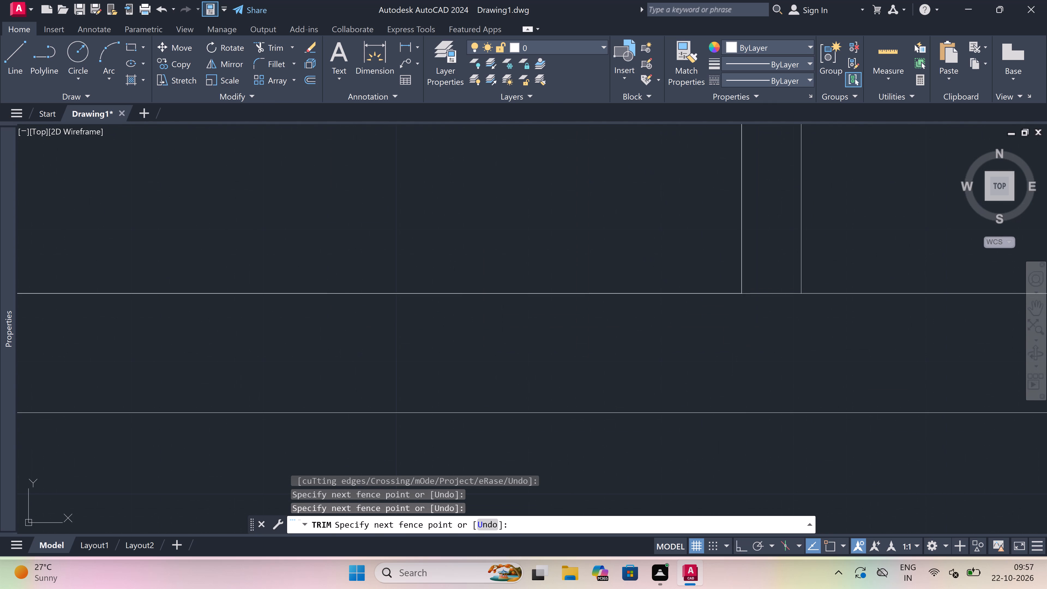
{"action": "left_click", "coordinate": [762, 280]}
{"action": "left_click", "coordinate": [763, 321]}
Trim the middle wall's lines inside the bottom wall and the inner bottom line between the middle wall's faces.
{"action": "scroll", "coordinate": [763, 321], "scroll_direction": "down", "scroll_amount": 2}
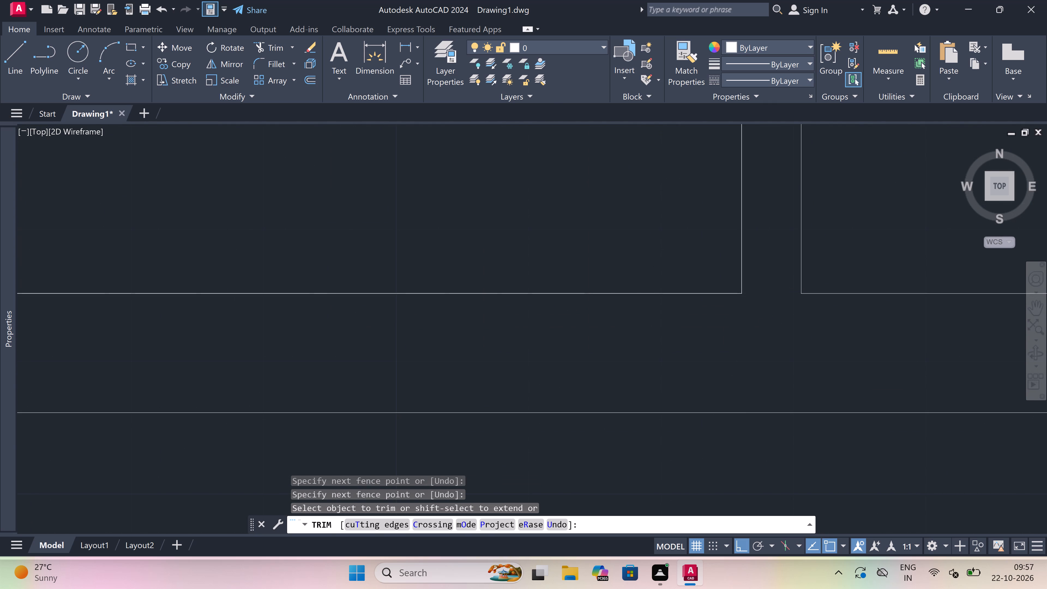
{"action": "scroll", "coordinate": [763, 321], "scroll_direction": "down", "scroll_amount": 3}
{"action": "scroll", "coordinate": [598, 323], "scroll_direction": "up", "scroll_amount": 3}
{"action": "left_click", "coordinate": [598, 323]}
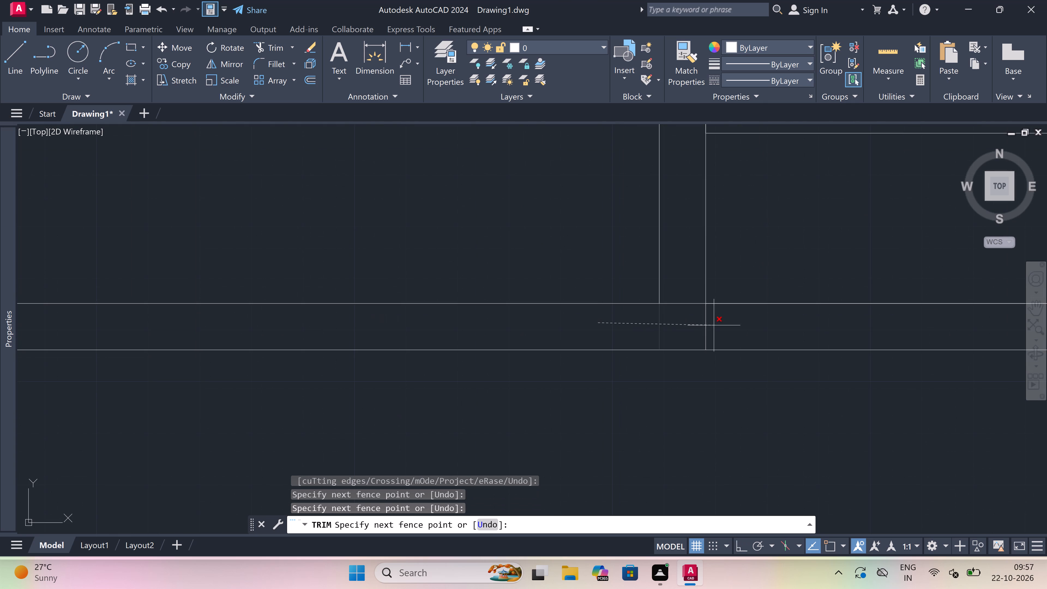
{"action": "left_click", "coordinate": [717, 325]}
{"action": "left_click", "coordinate": [693, 325]}
{"action": "left_click", "coordinate": [690, 294]}
Trim the line ends where the lowest 9" horizontal wall meets the 4.5" vertical partition and the middle wall.
{"action": "scroll", "coordinate": [690, 294], "scroll_direction": "down", "scroll_amount": 5}
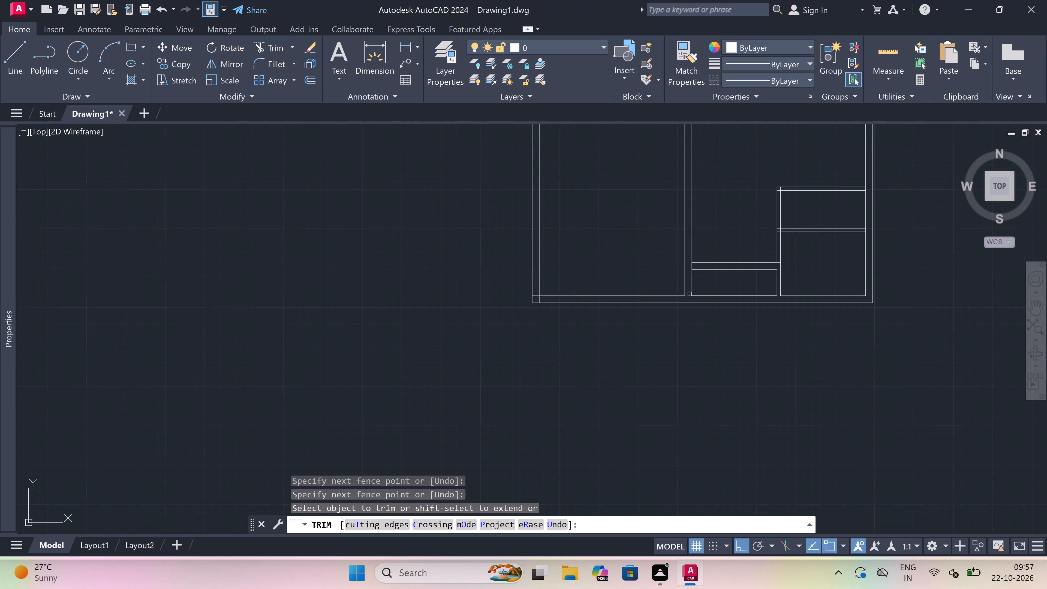
{"action": "scroll", "coordinate": [709, 268], "scroll_direction": "up", "scroll_amount": 4}
{"action": "scroll", "coordinate": [881, 271], "scroll_direction": "down", "scroll_amount": 4}
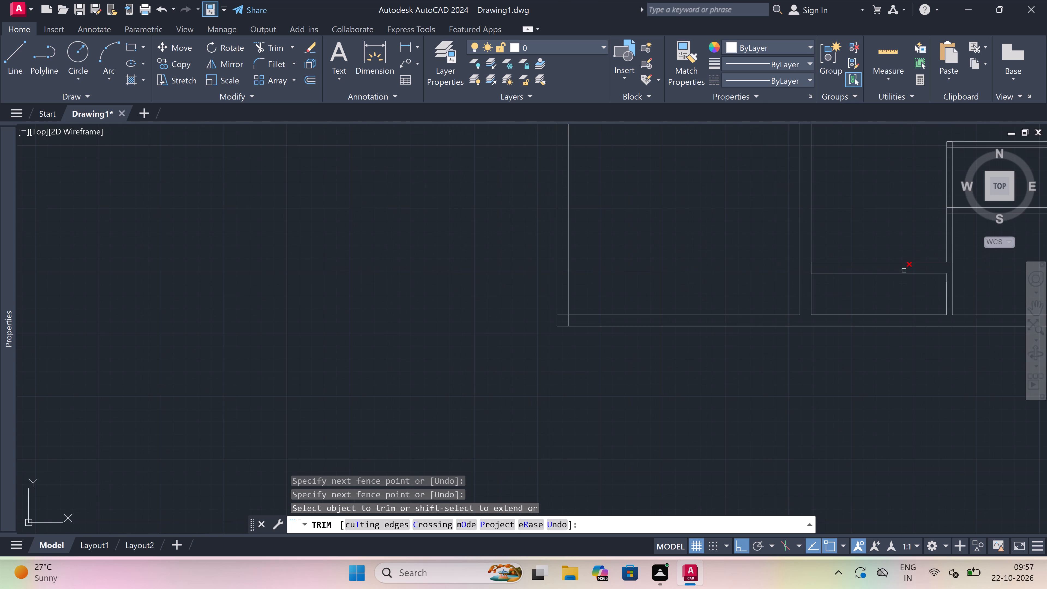
{"action": "scroll", "coordinate": [946, 267], "scroll_direction": "up", "scroll_amount": 3}
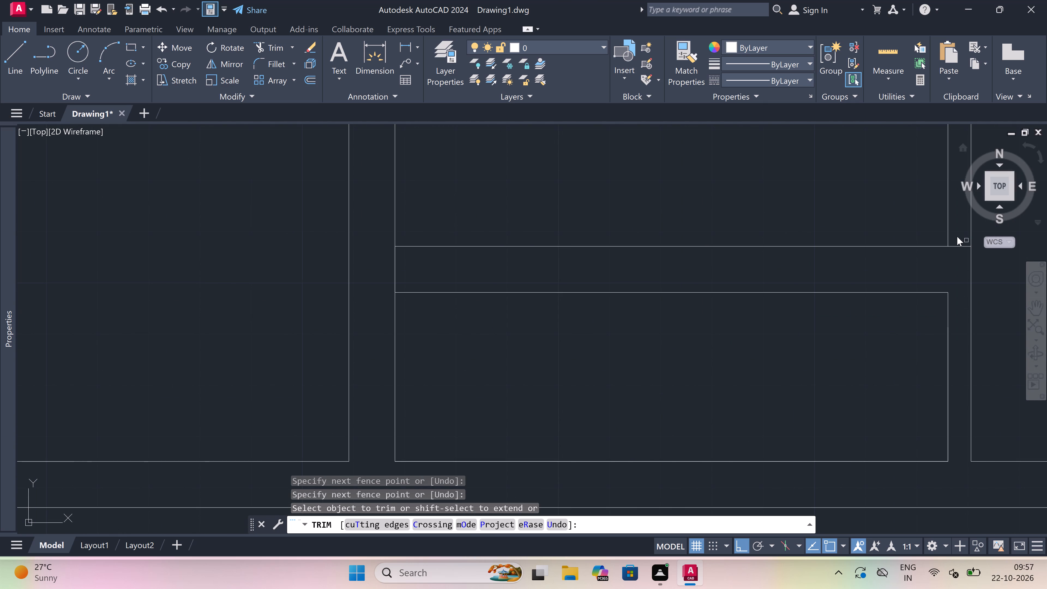
{"action": "left_click", "coordinate": [954, 236]}
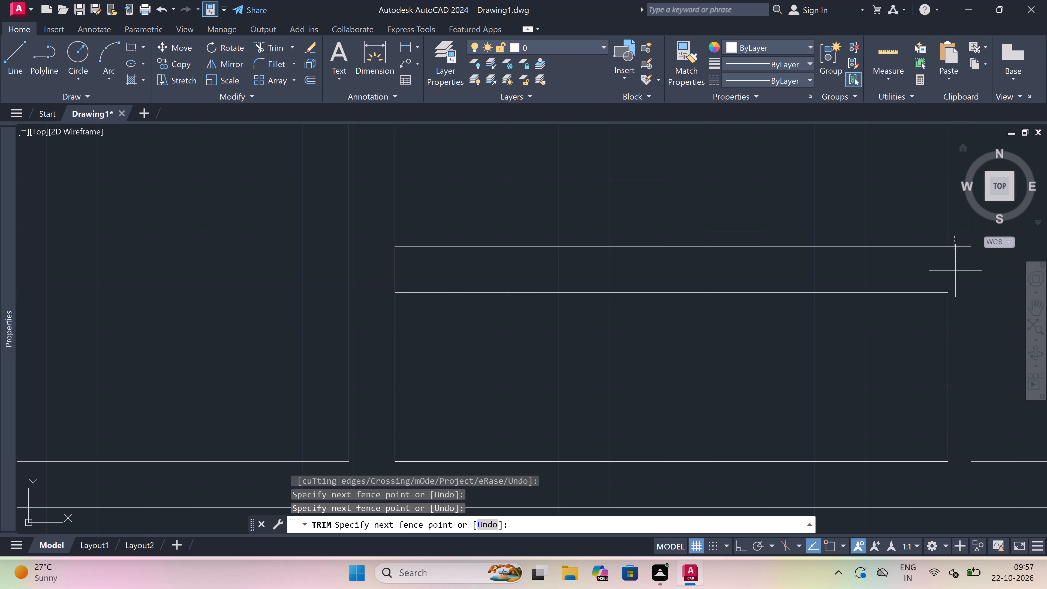
{"action": "left_click_drag", "start_coordinate": [954, 273], "coordinate": [951, 273]}
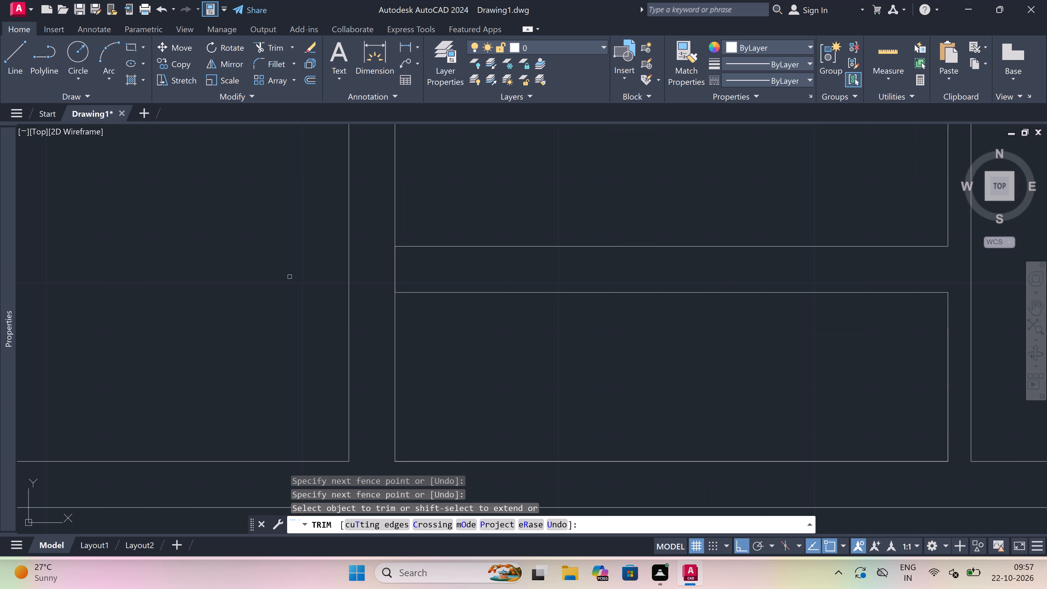
{"action": "left_click", "coordinate": [364, 271]}
{"action": "left_click", "coordinate": [460, 272]}
Trim the overlapping inner wall lines at the plan's bottom-left outer corner.
{"action": "scroll", "coordinate": [487, 285], "scroll_direction": "down", "scroll_amount": 9}
{"action": "scroll", "coordinate": [461, 284], "scroll_direction": "up", "scroll_amount": 4}
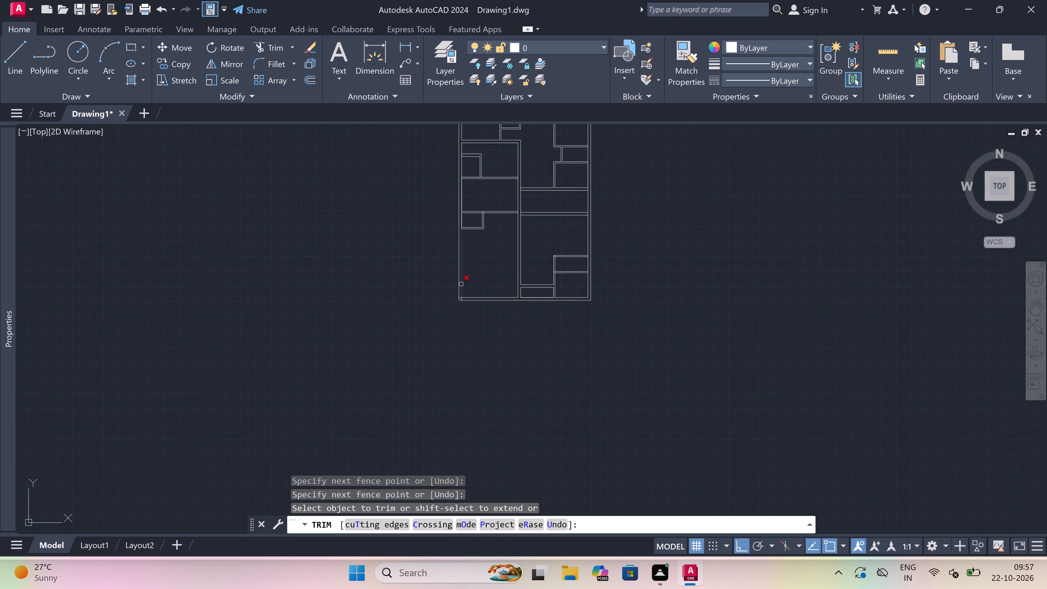
{"action": "scroll", "coordinate": [457, 302], "scroll_direction": "up", "scroll_amount": 5}
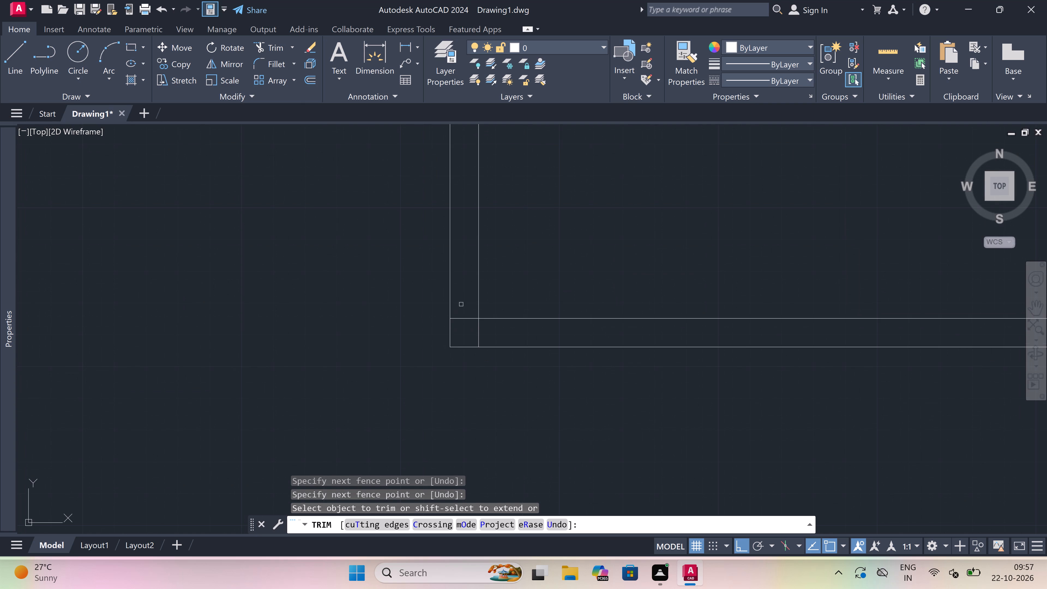
{"action": "left_click", "coordinate": [461, 304]}
{"action": "left_click", "coordinate": [458, 329]}
{"action": "scroll", "coordinate": [460, 330], "scroll_direction": "up", "scroll_amount": 4}
{"action": "left_click", "coordinate": [460, 330]}
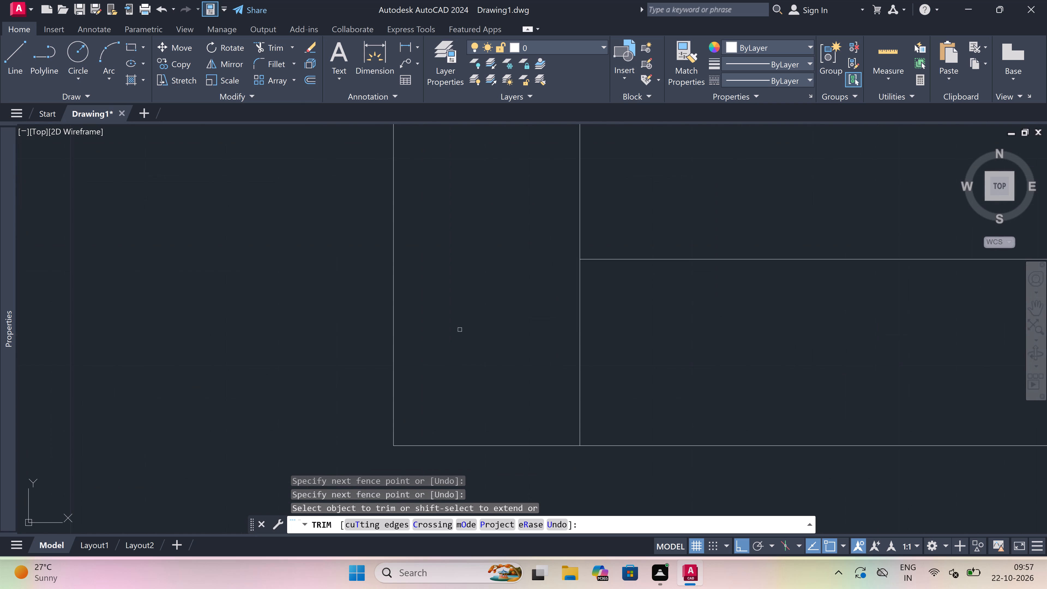
{"action": "left_click", "coordinate": [714, 331]}
Trim both faces of the middle wall where the left 4.5" partition and the right 9" horizontal wall join it.
{"action": "scroll", "coordinate": [456, 330], "scroll_direction": "down", "scroll_amount": 14}
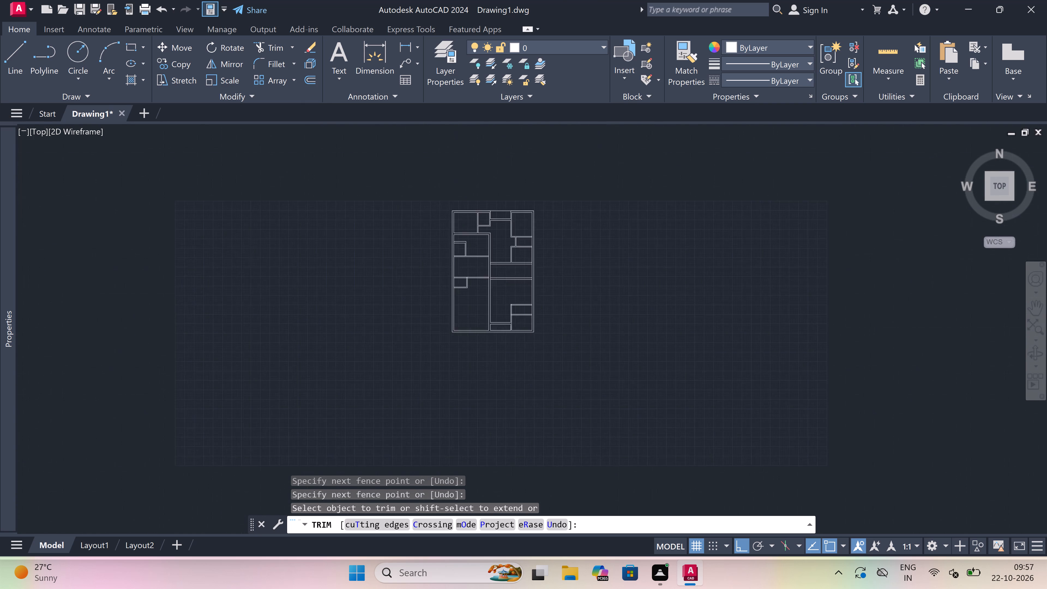
{"action": "scroll", "coordinate": [493, 294], "scroll_direction": "up", "scroll_amount": 3}
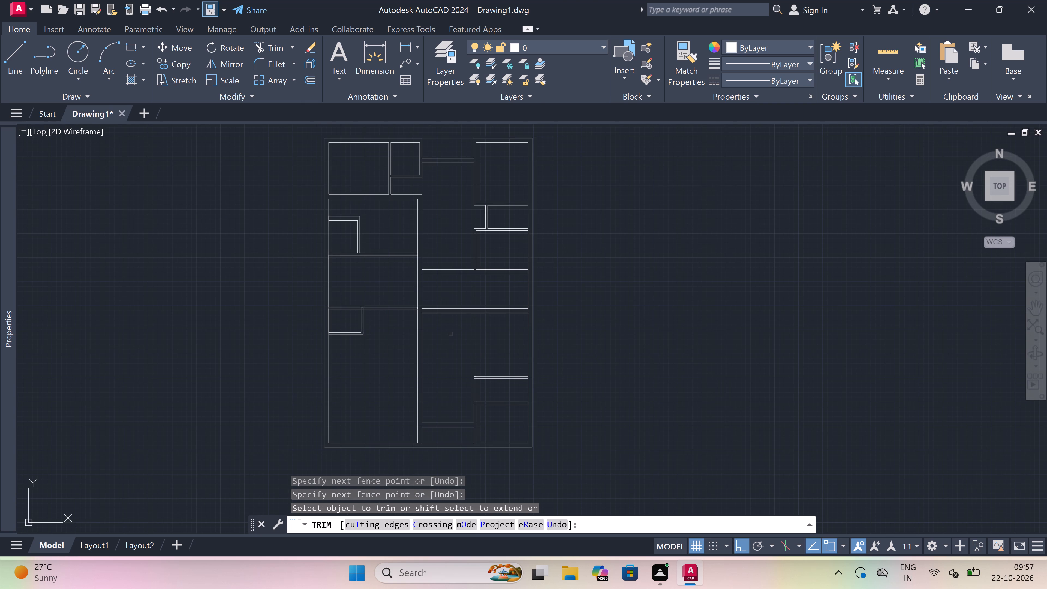
{"action": "scroll", "coordinate": [417, 314], "scroll_direction": "up", "scroll_amount": 4}
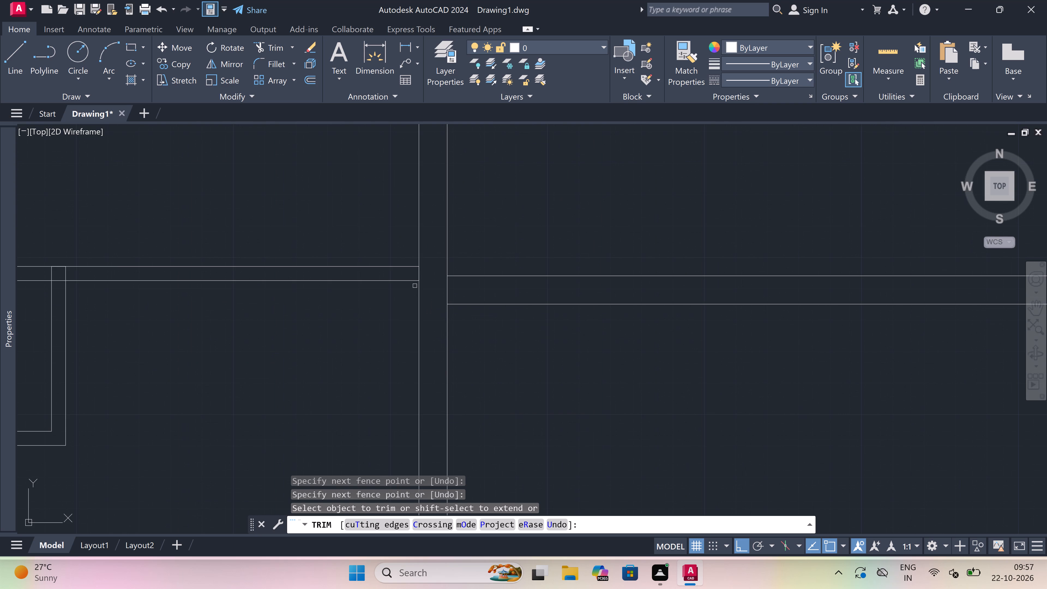
{"action": "scroll", "coordinate": [416, 275], "scroll_direction": "up", "scroll_amount": 2}
{"action": "left_click", "coordinate": [416, 275]}
{"action": "left_click", "coordinate": [431, 274]}
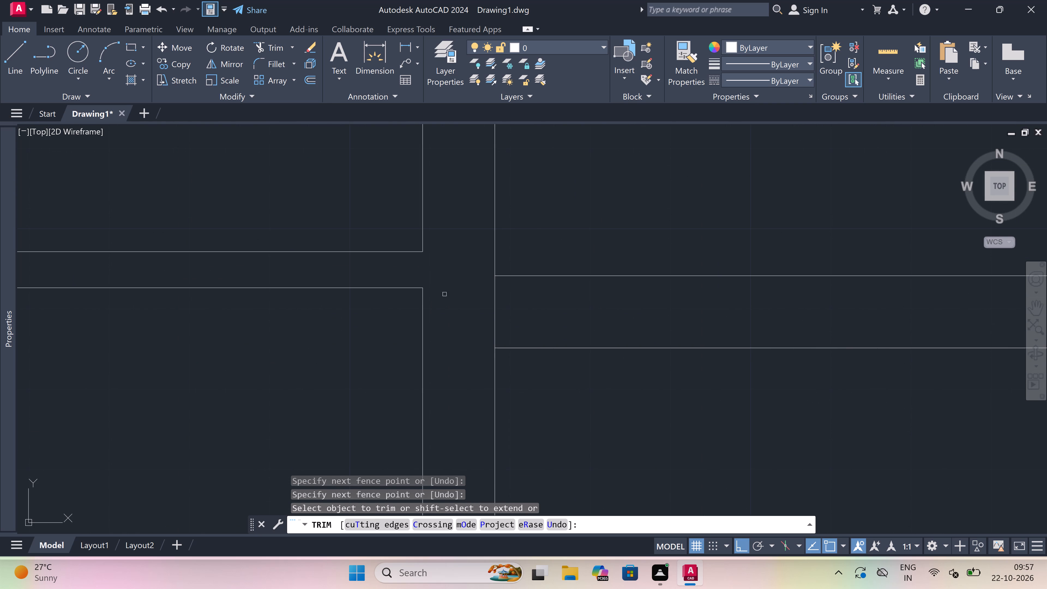
{"action": "left_click", "coordinate": [453, 313]}
{"action": "left_click", "coordinate": [646, 316]}
{"action": "scroll", "coordinate": [646, 316], "scroll_direction": "down", "scroll_amount": 5}
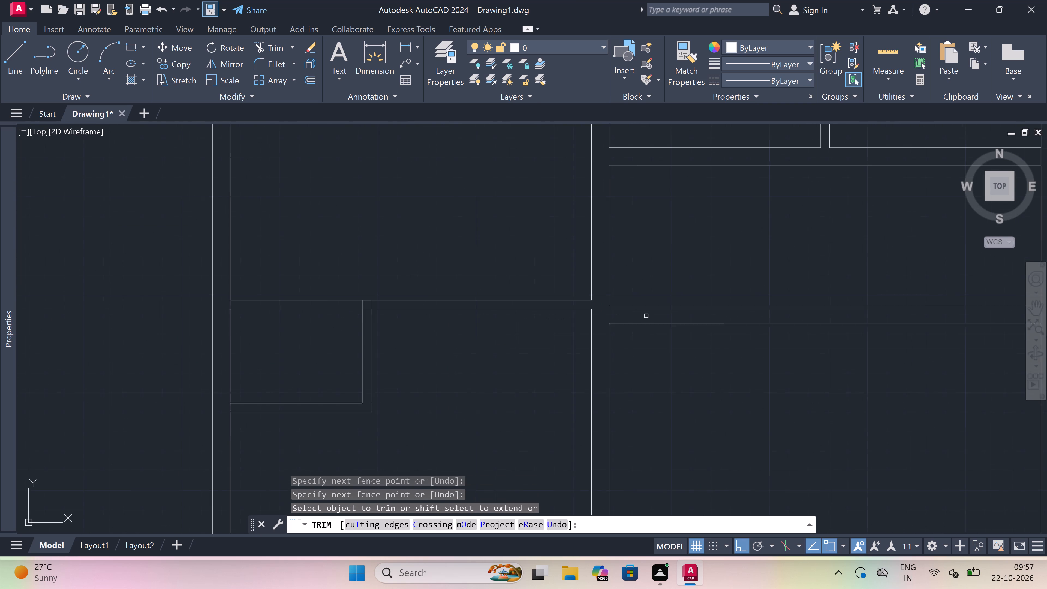
{"action": "scroll", "coordinate": [646, 316], "scroll_direction": "down", "scroll_amount": 2}
{"action": "key", "text": "Escape"}
Trim the crossing lines where the lower-right vertical partition meets the two horizontal 4.5" partitions.
{"action": "scroll", "coordinate": [654, 346], "scroll_direction": "up", "scroll_amount": 2}
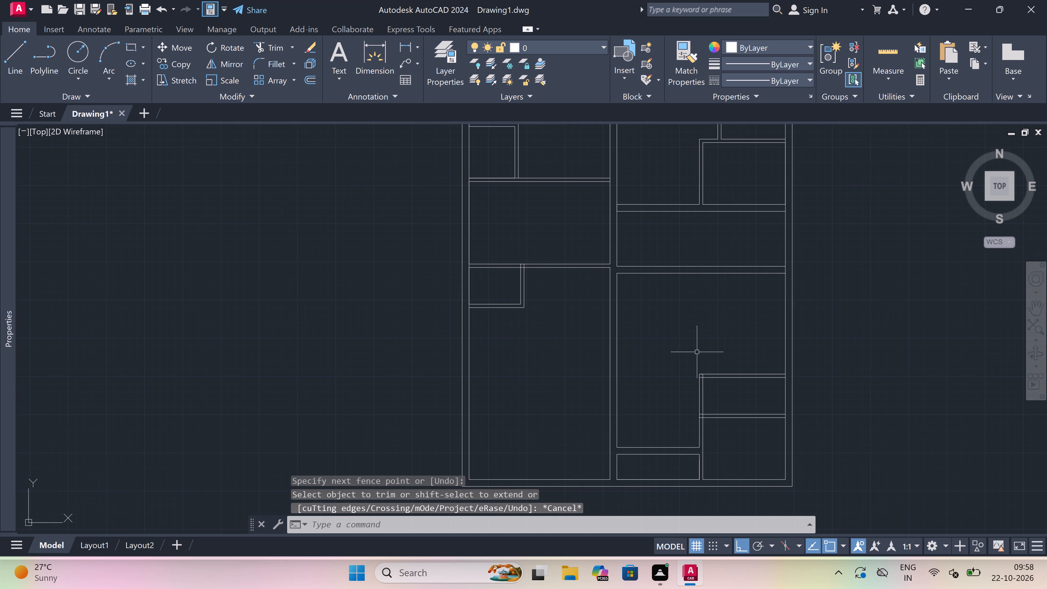
{"action": "key", "text": "space"}
{"action": "scroll", "coordinate": [720, 360], "scroll_direction": "up", "scroll_amount": 1}
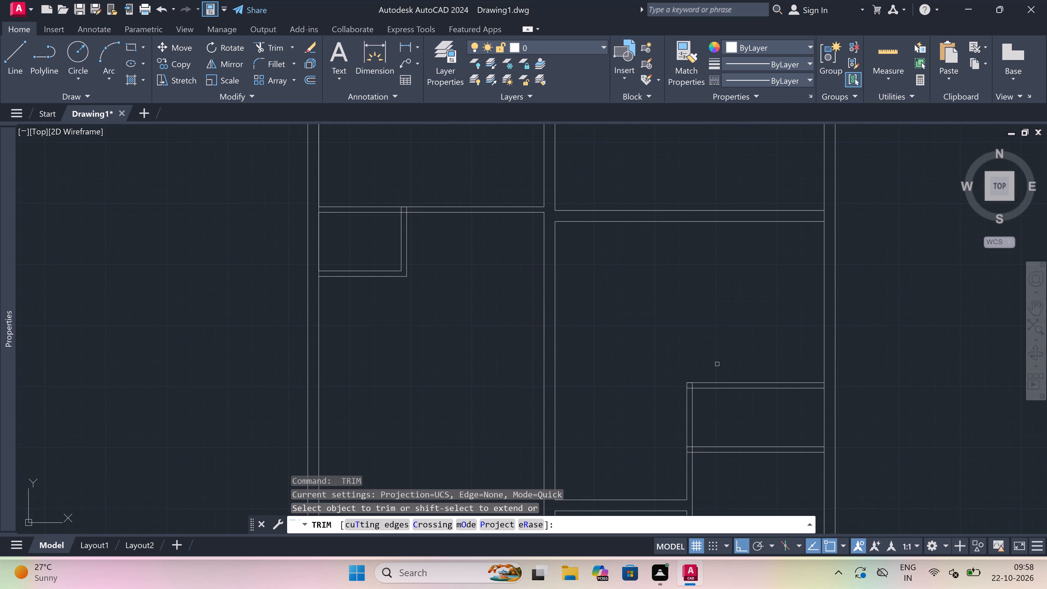
{"action": "scroll", "coordinate": [700, 458], "scroll_direction": "up", "scroll_amount": 3}
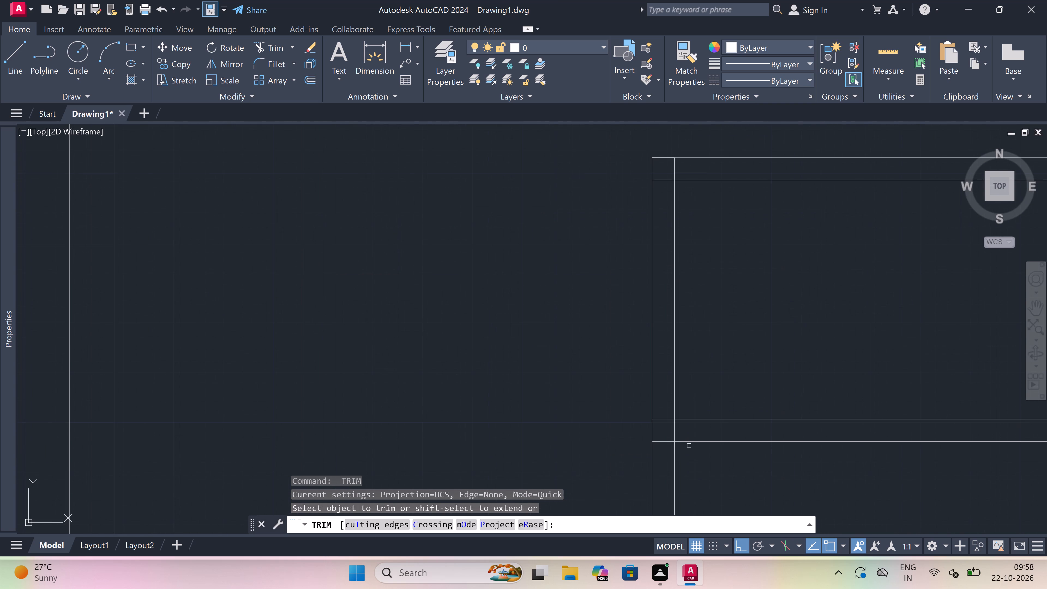
{"action": "left_click", "coordinate": [665, 452]}
{"action": "left_click_drag", "start_coordinate": [665, 452], "coordinate": [665, 448]}
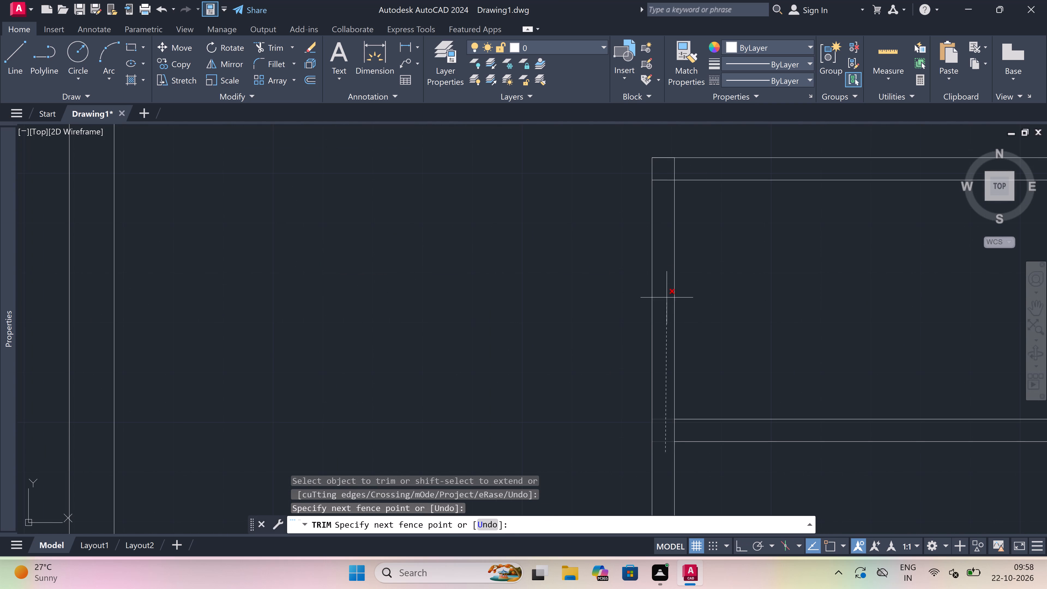
{"action": "left_click", "coordinate": [669, 173]}
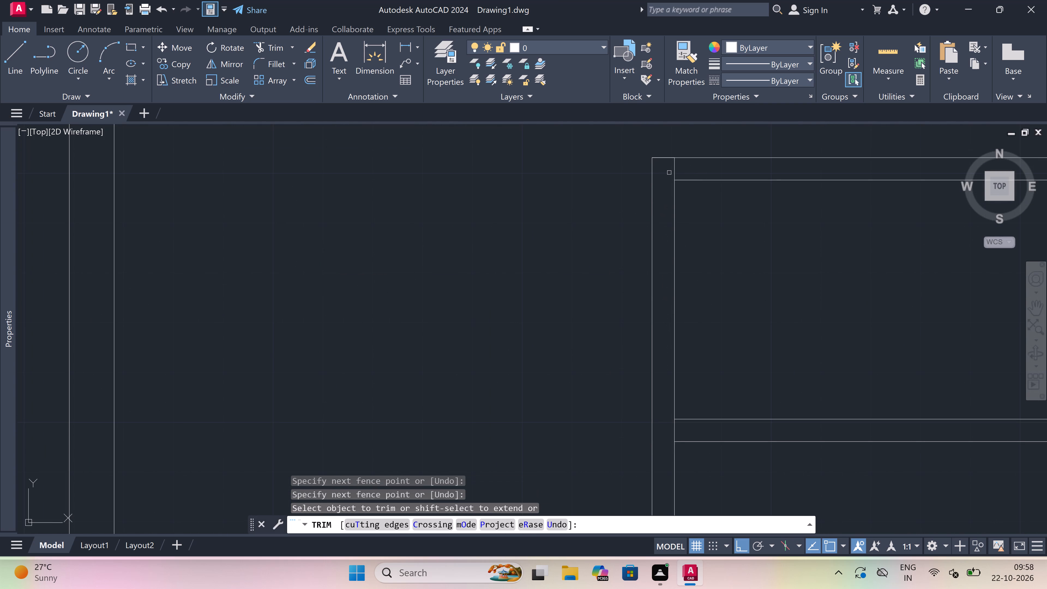
{"action": "left_click_drag", "start_coordinate": [669, 169], "coordinate": [669, 172]}
{"action": "left_click", "coordinate": [683, 168]}
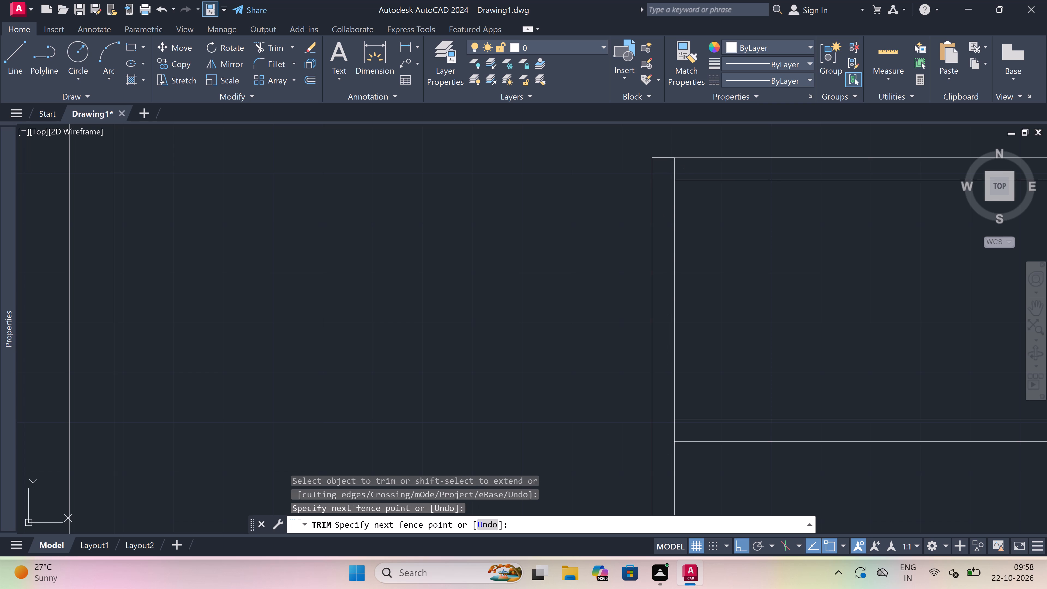
{"action": "left_click", "coordinate": [670, 169]}
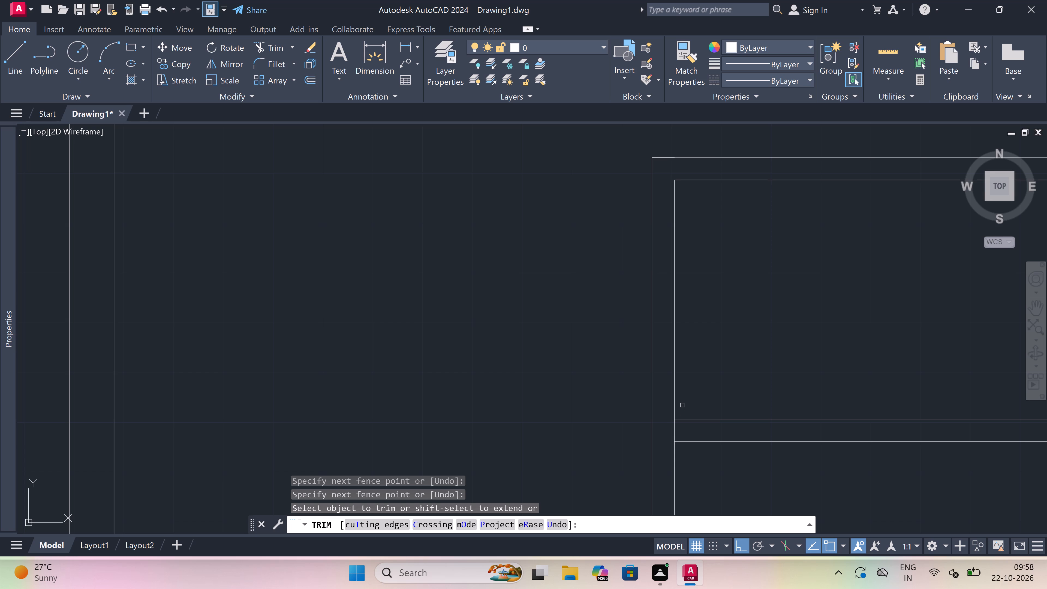
{"action": "left_click", "coordinate": [676, 426]}
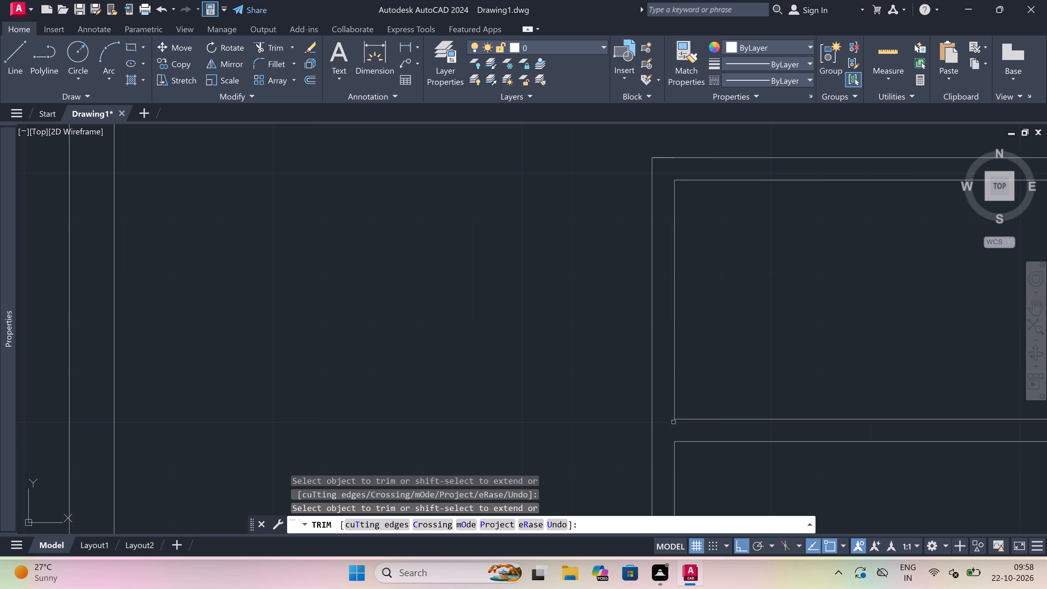
Trim the right outer wall's inner line where the two lower-right horizontal partitions meet it.
{"action": "scroll", "coordinate": [643, 389], "scroll_direction": "down", "scroll_amount": 5}
{"action": "scroll", "coordinate": [730, 393], "scroll_direction": "up", "scroll_amount": 4}
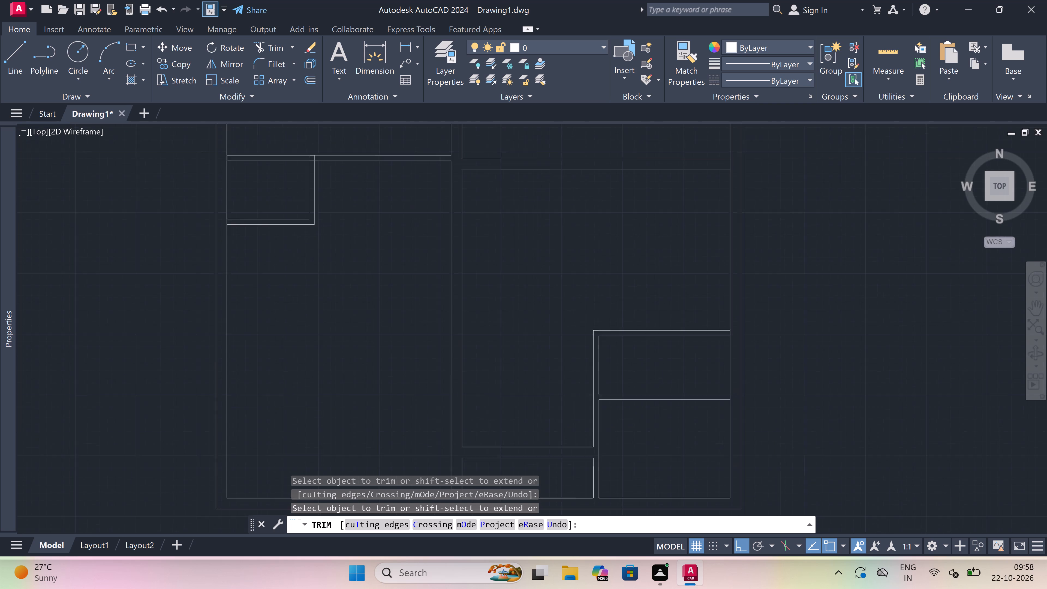
{"action": "double_click", "coordinate": [727, 407]}
{"action": "scroll", "coordinate": [727, 407], "scroll_direction": "down", "scroll_amount": 2}
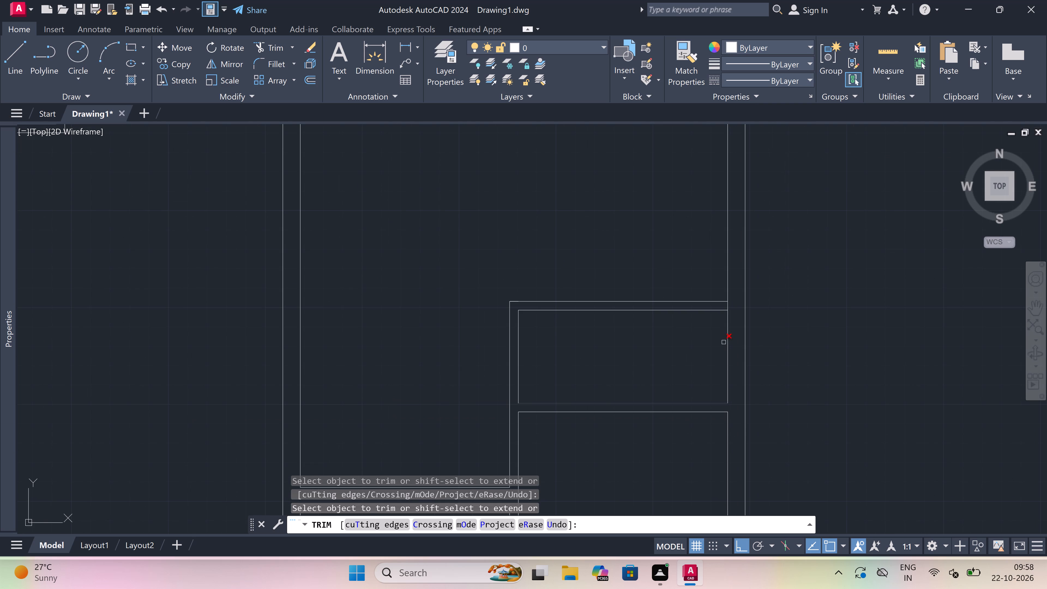
{"action": "scroll", "coordinate": [725, 284], "scroll_direction": "up", "scroll_amount": 1}
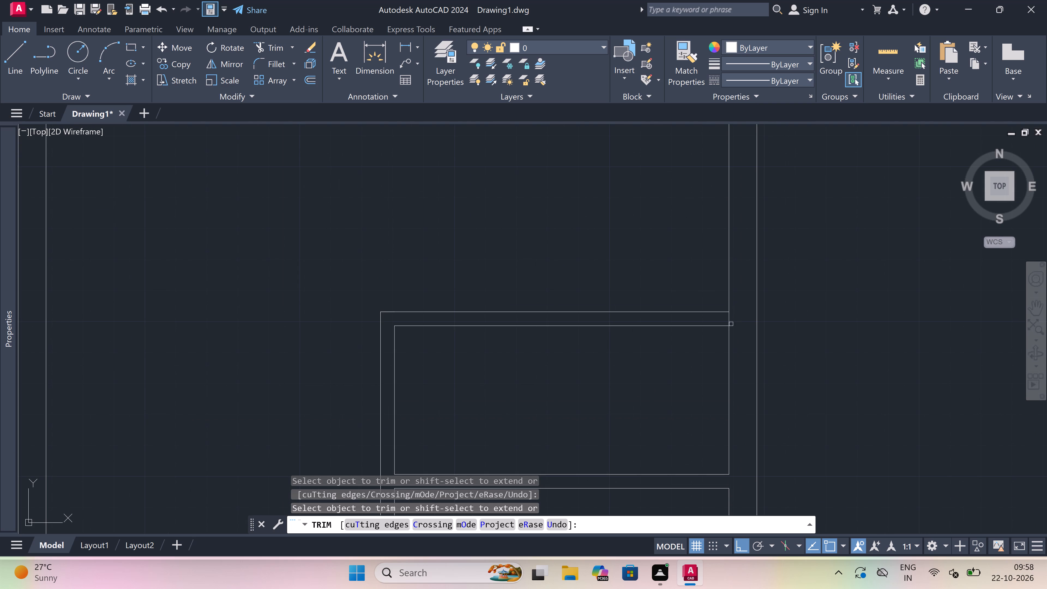
{"action": "left_click", "coordinate": [729, 320]}
{"action": "scroll", "coordinate": [729, 323], "scroll_direction": "down", "scroll_amount": 5}
{"action": "scroll", "coordinate": [643, 308], "scroll_direction": "up", "scroll_amount": 1}
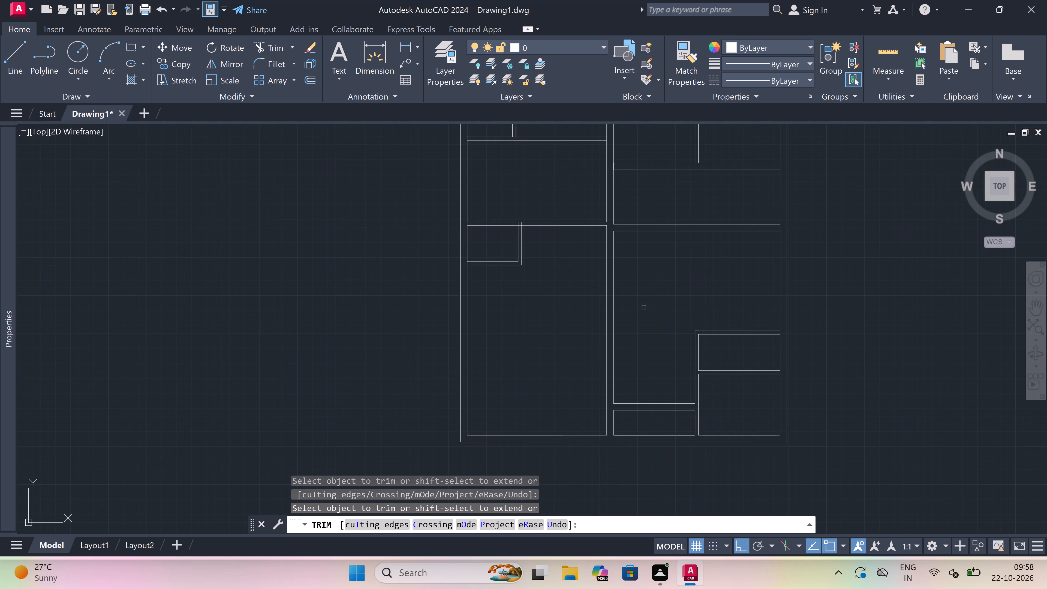
{"action": "key", "text": "Escape"}
Draw a 4.5" wide vertical partition from the lower-right rooms' top-left corner up to the 9" horizontal wall.
{"action": "type", "text": "l"}
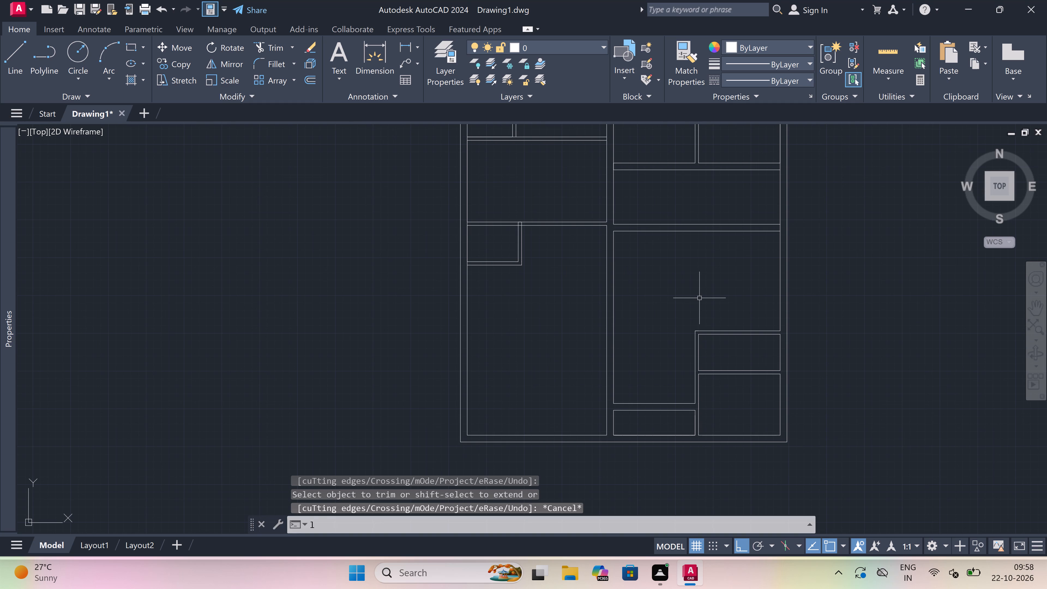
{"action": "key", "text": "space"}
{"action": "scroll", "coordinate": [699, 298], "scroll_direction": "up", "scroll_amount": 1}
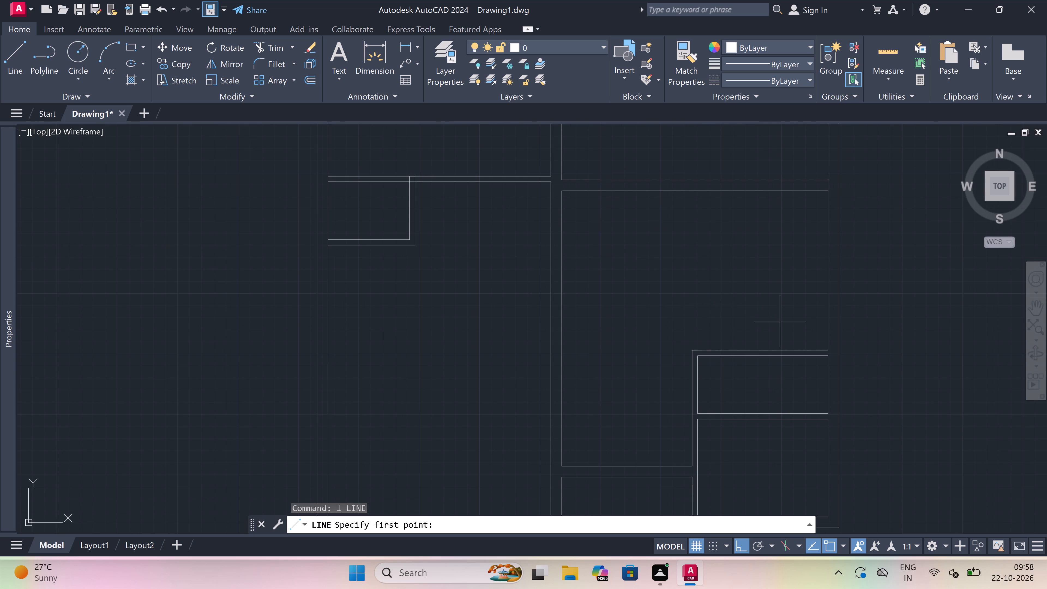
{"action": "left_click", "coordinate": [690, 348]}
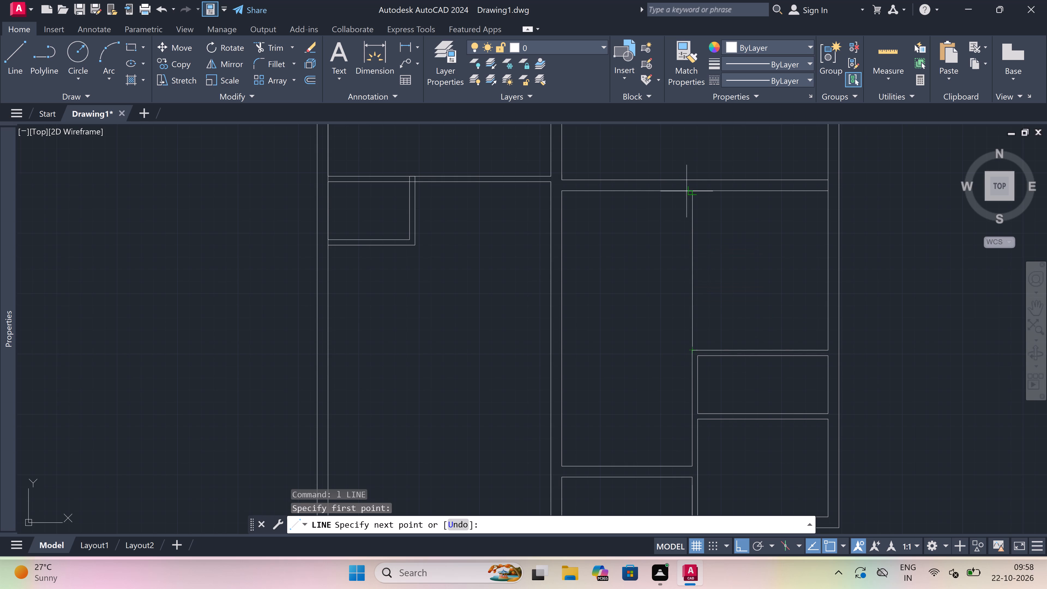
{"action": "left_click", "coordinate": [689, 191]}
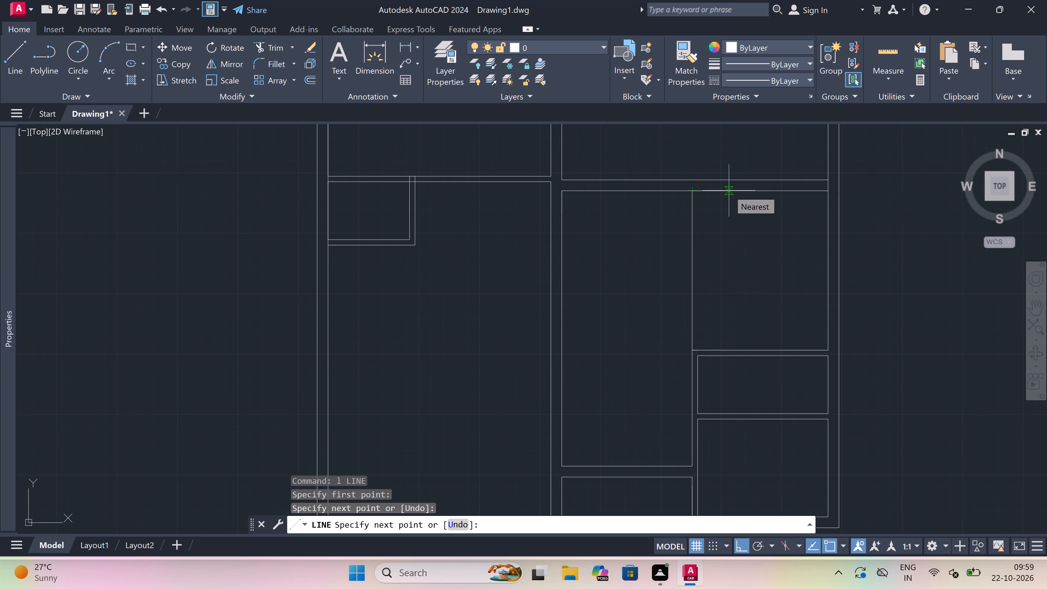
{"action": "type", "text": "4.5\""}
{"action": "key", "text": "space"}
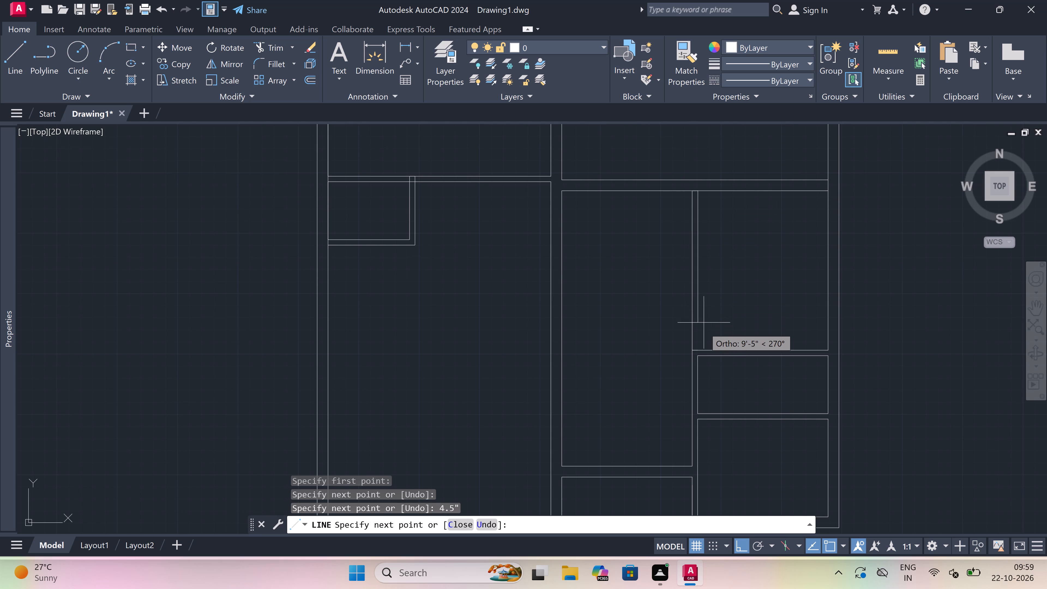
{"action": "scroll", "coordinate": [704, 333], "scroll_direction": "up", "scroll_amount": 3}
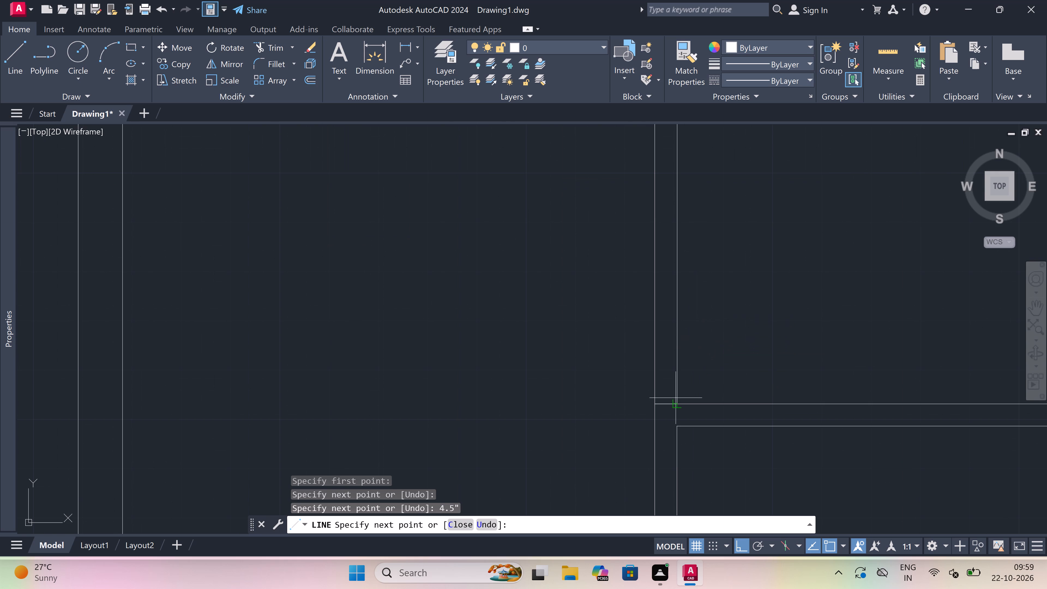
{"action": "left_click", "coordinate": [676, 401]}
{"action": "key", "text": "Escape"}
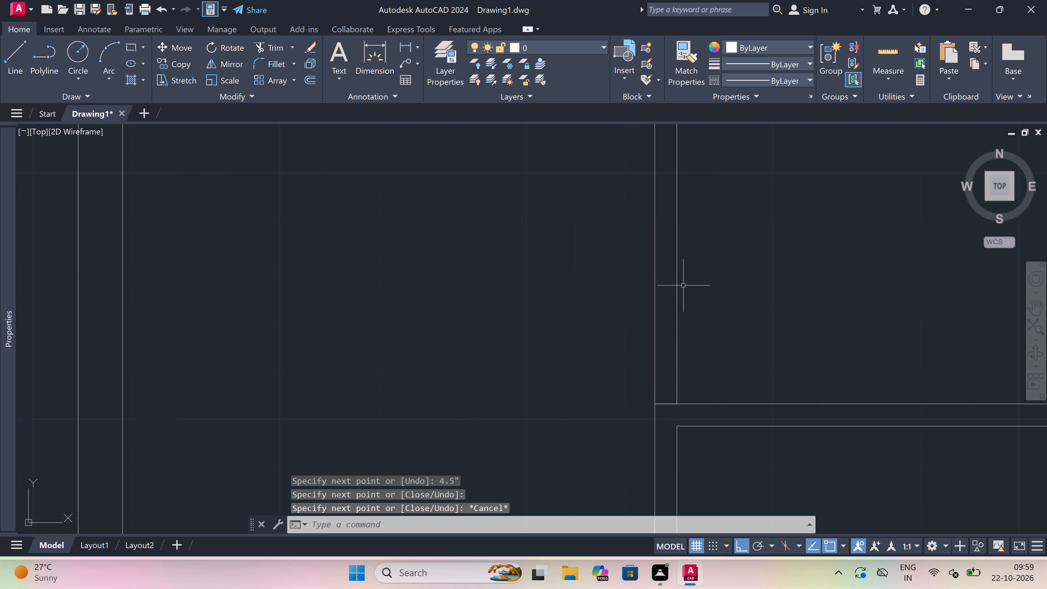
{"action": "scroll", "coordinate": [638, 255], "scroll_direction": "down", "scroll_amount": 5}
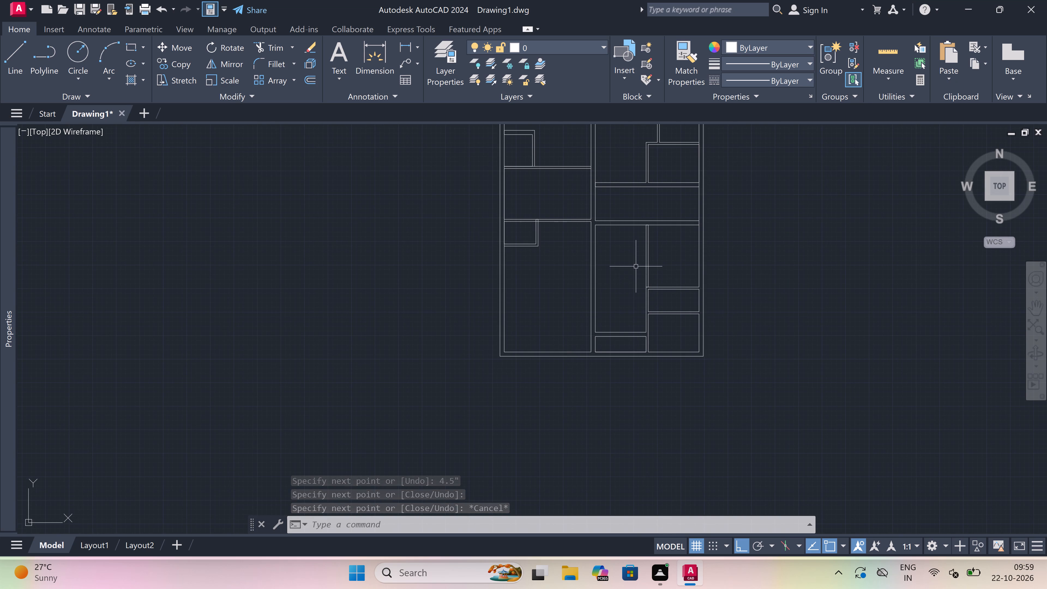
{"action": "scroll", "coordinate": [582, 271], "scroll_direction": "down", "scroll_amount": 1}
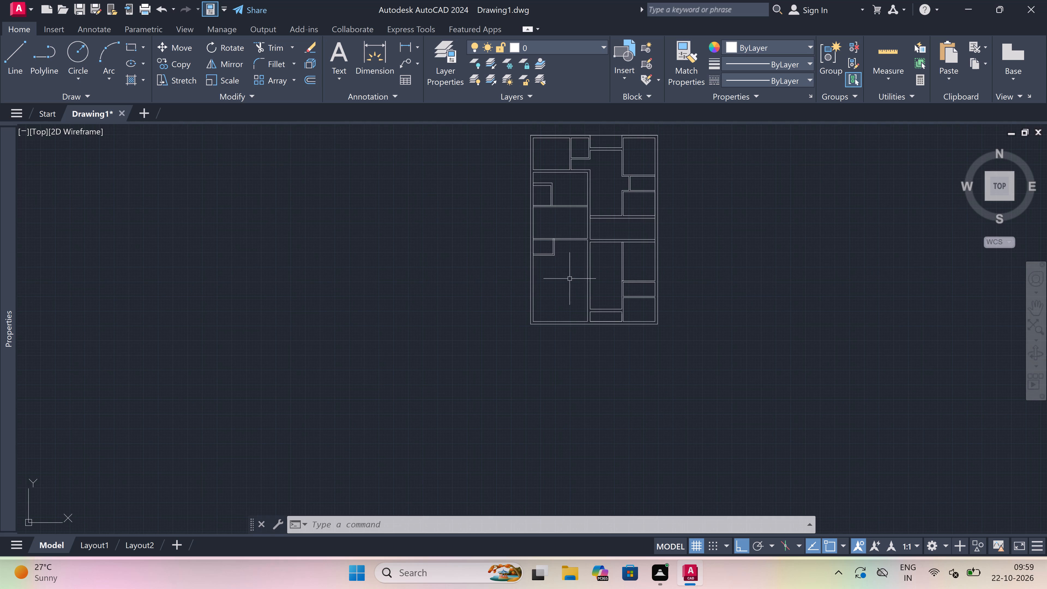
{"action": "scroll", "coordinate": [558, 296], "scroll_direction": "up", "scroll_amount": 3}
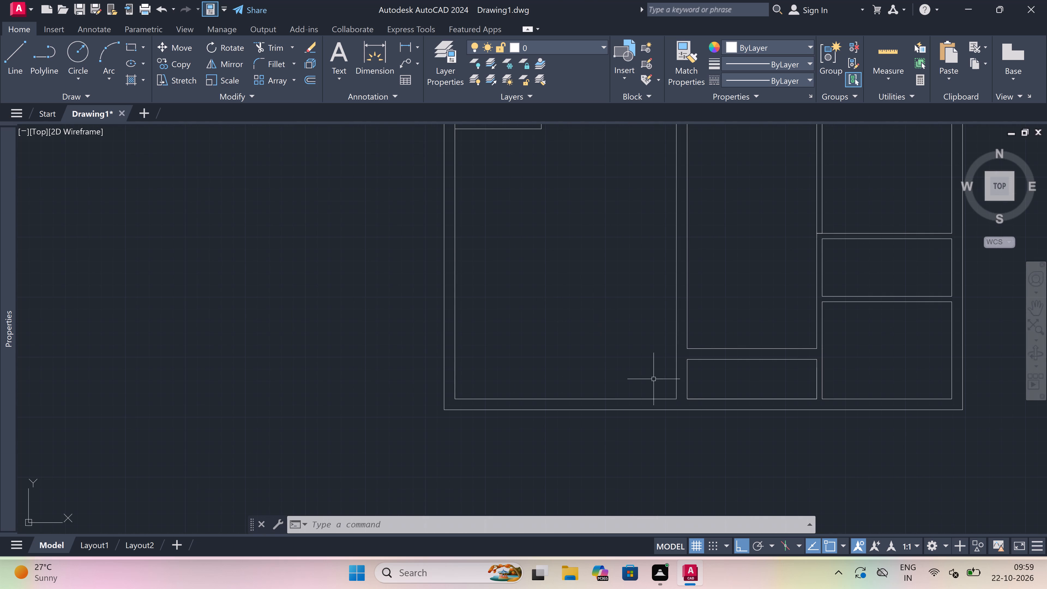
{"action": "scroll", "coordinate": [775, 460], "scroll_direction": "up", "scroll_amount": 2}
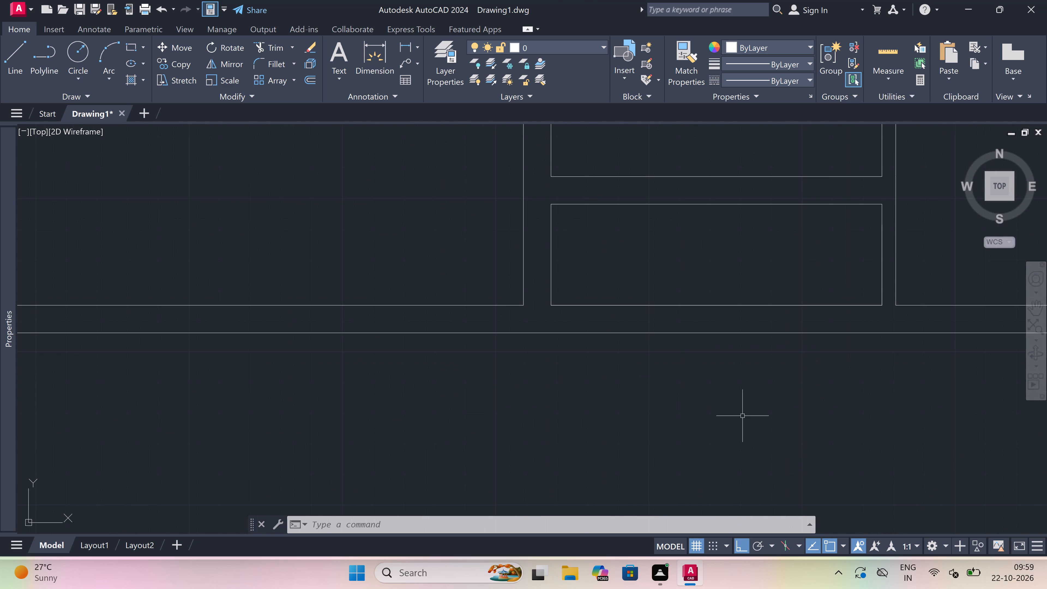
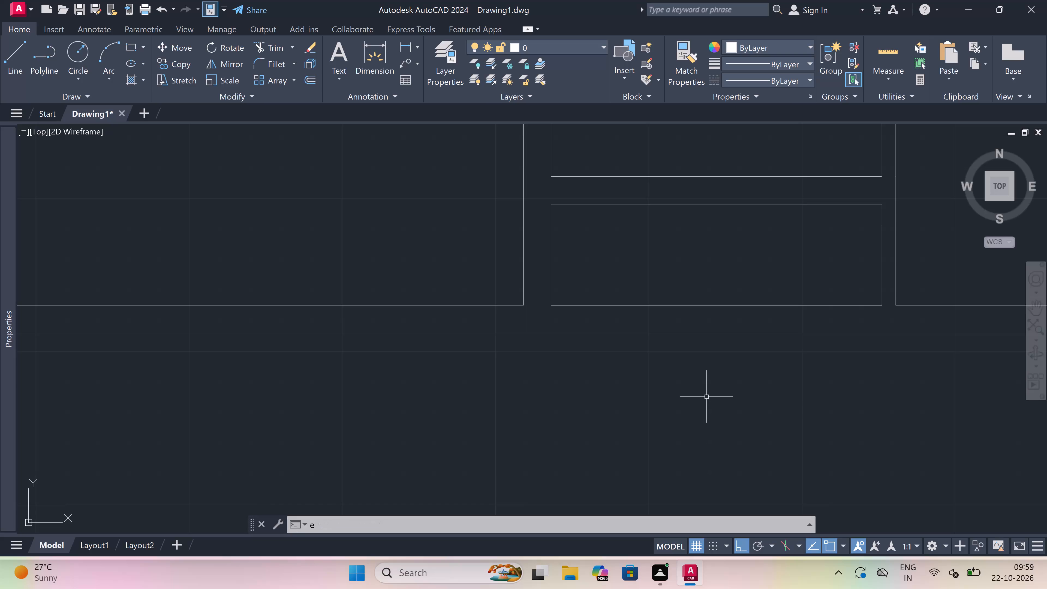
Extend both side lines of the small bottom-middle room down to the outer wall line.
{"action": "key", "text": "space"}
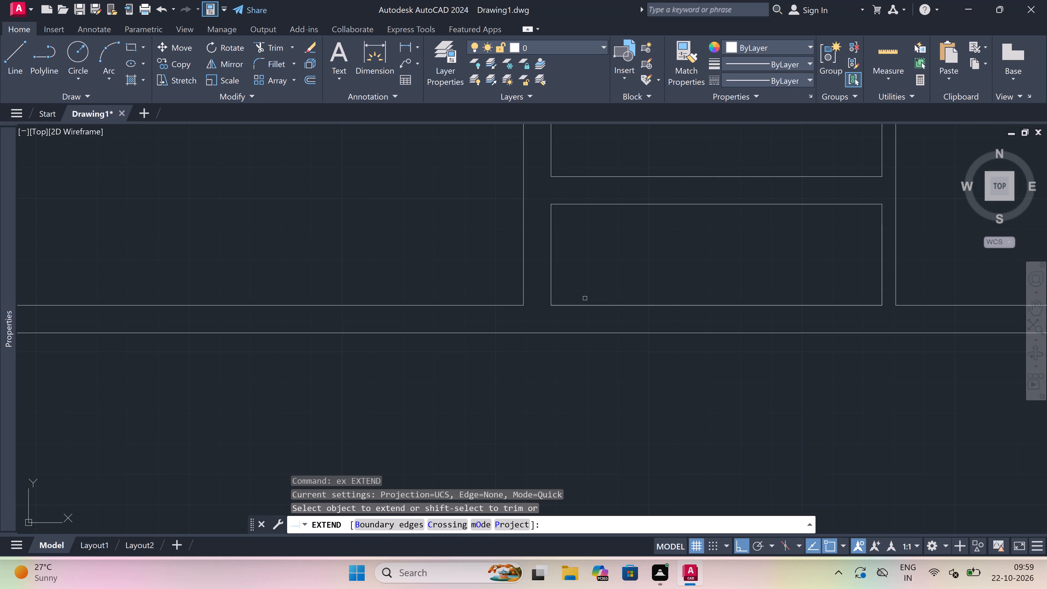
{"action": "triple_click", "coordinate": [551, 287]}
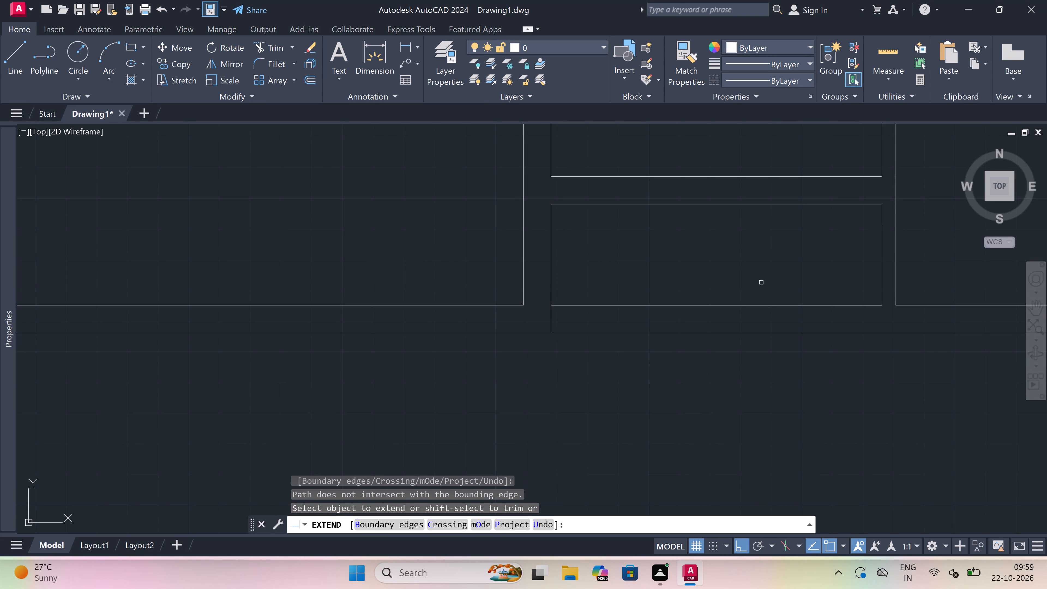
{"action": "left_click", "coordinate": [882, 284]}
{"action": "key", "text": "Escape"}
Trim away the inner bottom wall line between the two extended sides of the small bottom-middle room.
{"action": "type", "text": "tr"}
{"action": "key", "text": "space"}
{"action": "left_click", "coordinate": [688, 316]}
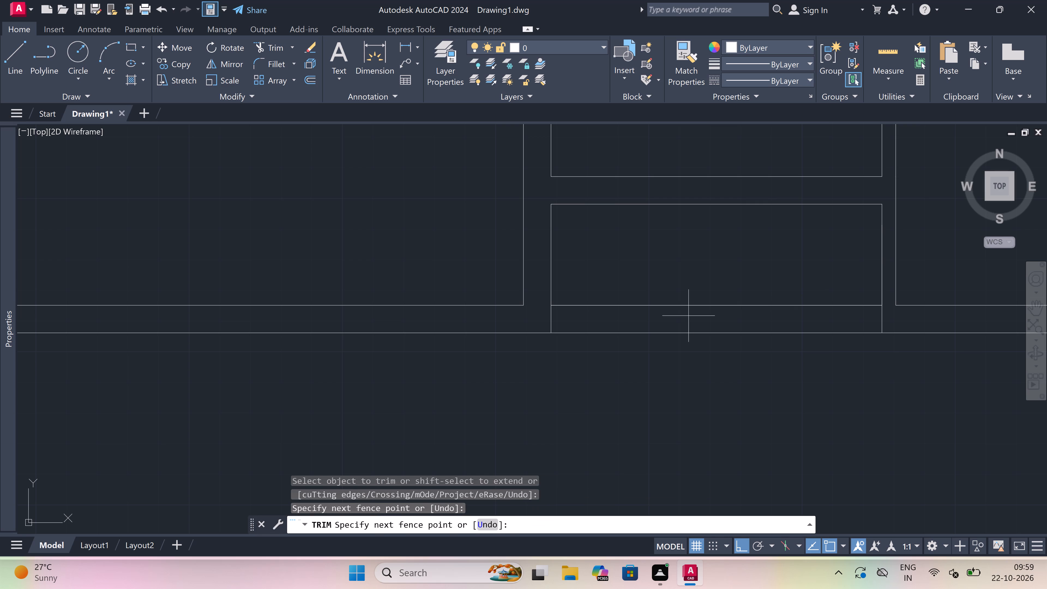
{"action": "left_click", "coordinate": [687, 296]}
{"action": "key", "text": "Escape"}
Trim the crossing lines where the small left room's vertical partition meets the horizontal 4.5" partition above it.
{"action": "scroll", "coordinate": [655, 374], "scroll_direction": "down", "scroll_amount": 4}
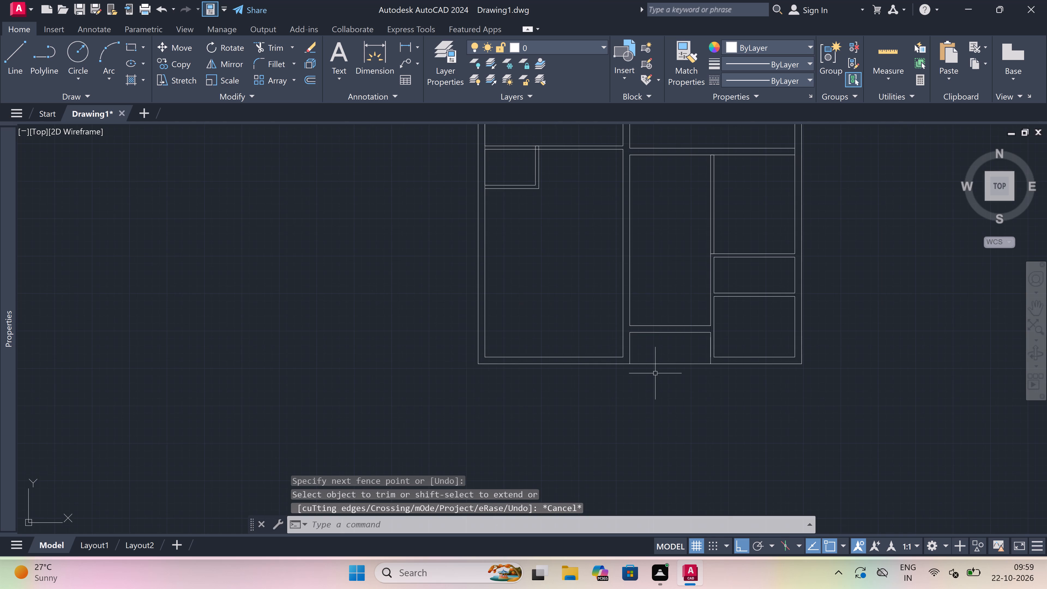
{"action": "scroll", "coordinate": [587, 320], "scroll_direction": "down", "scroll_amount": 2}
{"action": "scroll", "coordinate": [571, 302], "scroll_direction": "up", "scroll_amount": 4}
{"action": "scroll", "coordinate": [571, 302], "scroll_direction": "down", "scroll_amount": 2}
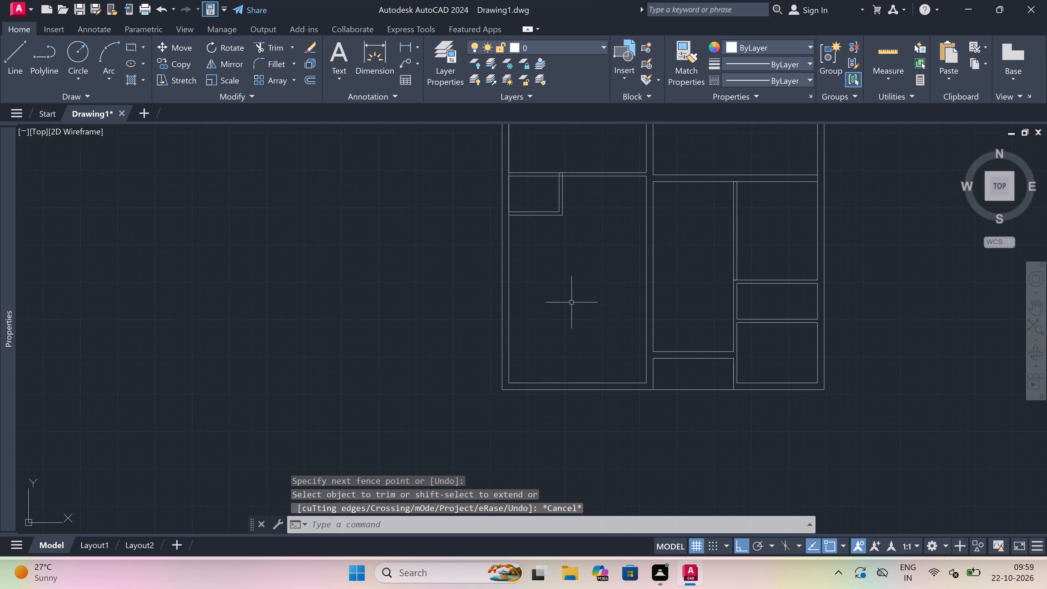
{"action": "key", "text": "space"}
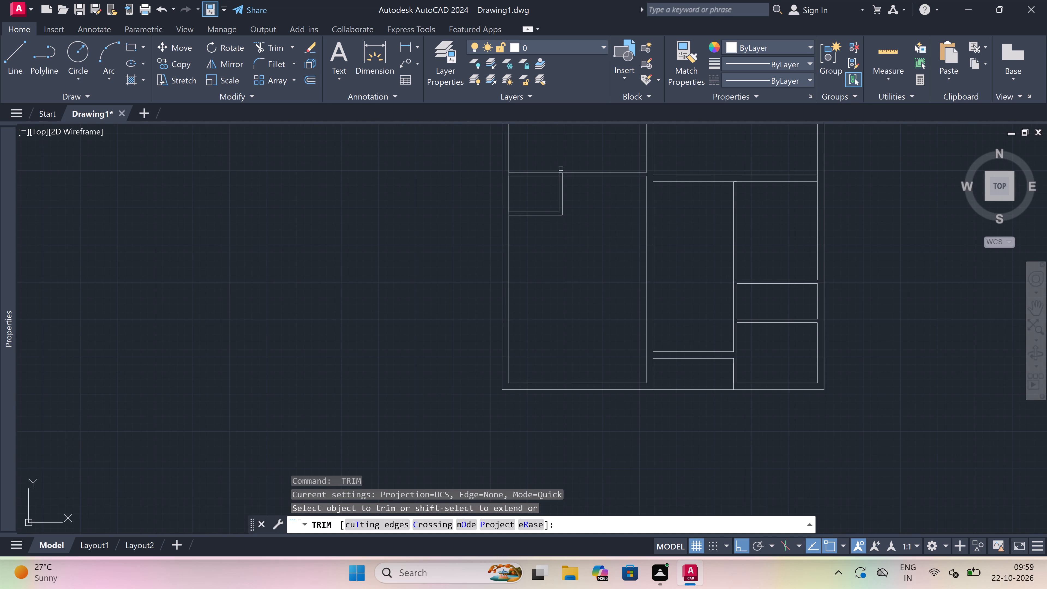
{"action": "scroll", "coordinate": [561, 170], "scroll_direction": "up", "scroll_amount": 7}
{"action": "left_click", "coordinate": [487, 231]}
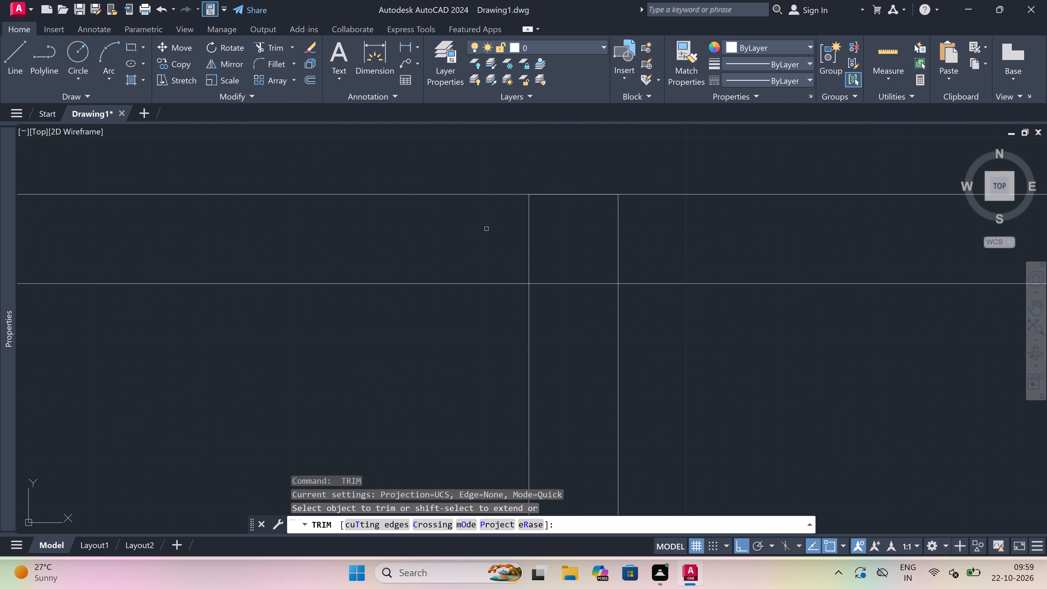
{"action": "double_click", "coordinate": [708, 229]}
{"action": "left_click", "coordinate": [577, 258]}
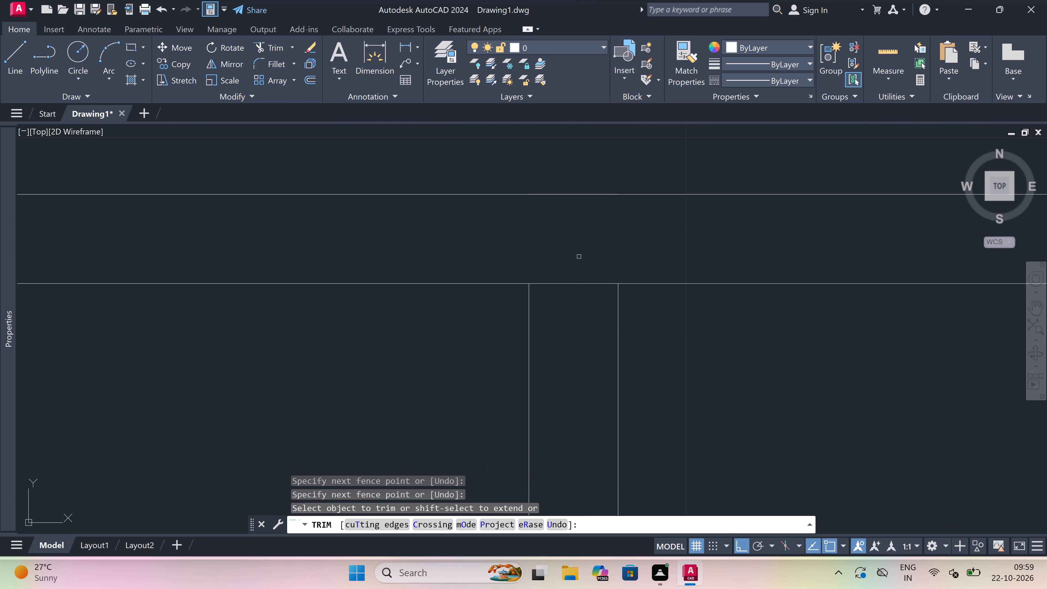
{"action": "left_click", "coordinate": [574, 323]}
{"action": "scroll", "coordinate": [591, 241], "scroll_direction": "down", "scroll_amount": 5}
{"action": "key", "text": "Escape"}
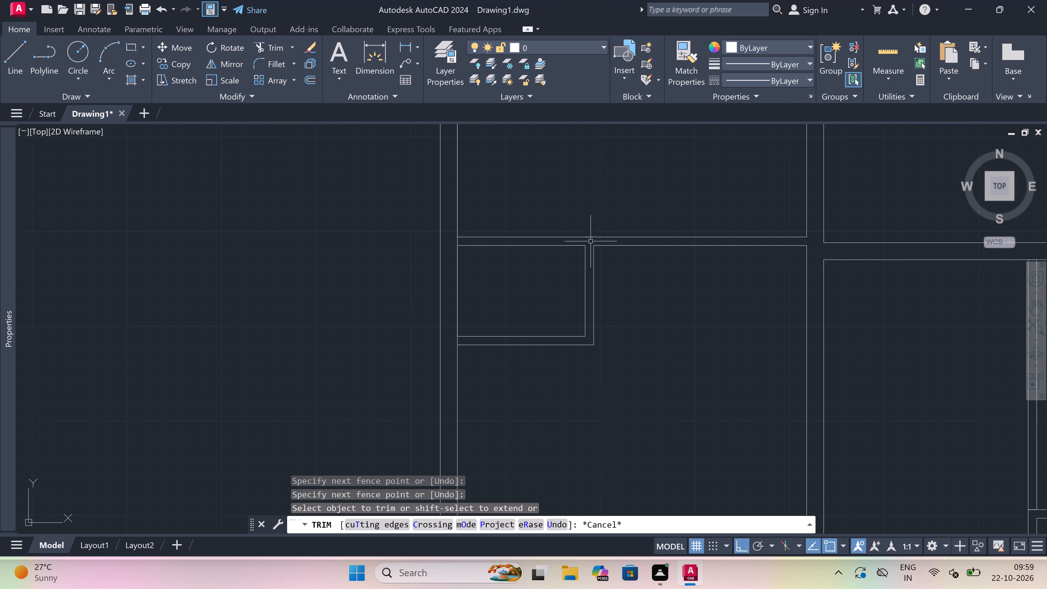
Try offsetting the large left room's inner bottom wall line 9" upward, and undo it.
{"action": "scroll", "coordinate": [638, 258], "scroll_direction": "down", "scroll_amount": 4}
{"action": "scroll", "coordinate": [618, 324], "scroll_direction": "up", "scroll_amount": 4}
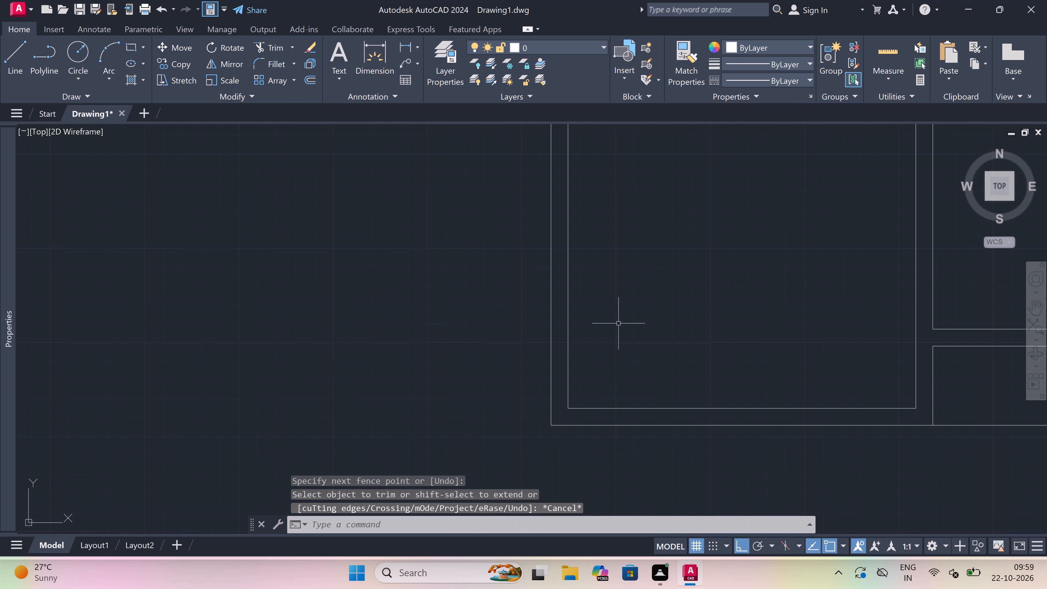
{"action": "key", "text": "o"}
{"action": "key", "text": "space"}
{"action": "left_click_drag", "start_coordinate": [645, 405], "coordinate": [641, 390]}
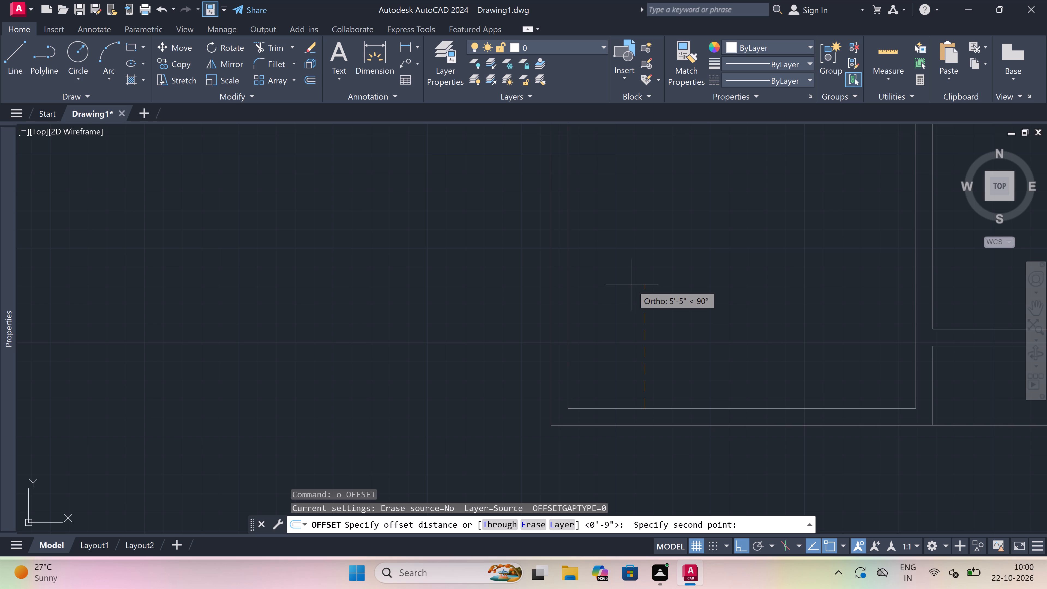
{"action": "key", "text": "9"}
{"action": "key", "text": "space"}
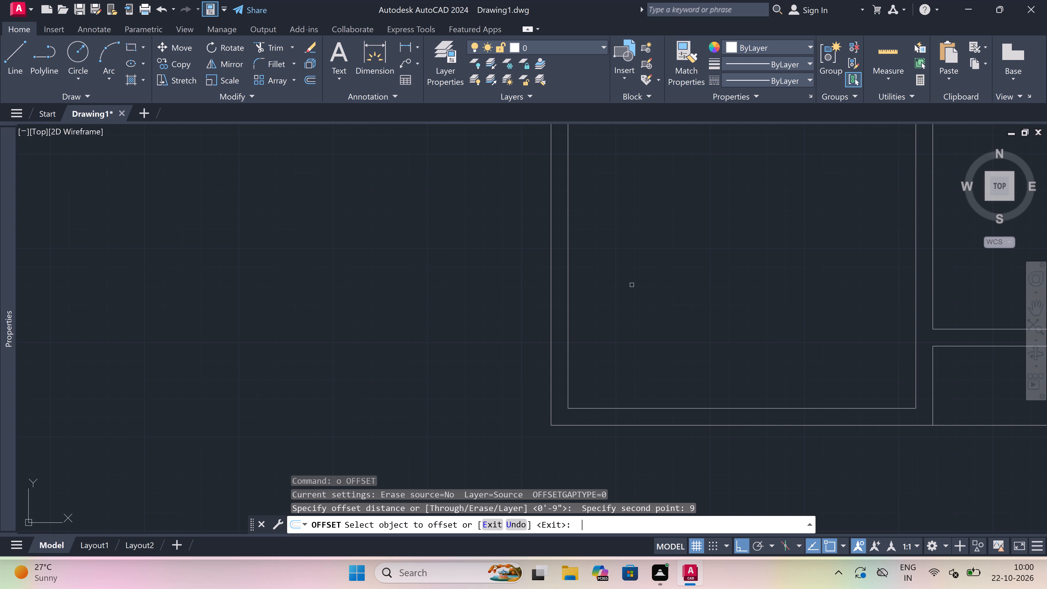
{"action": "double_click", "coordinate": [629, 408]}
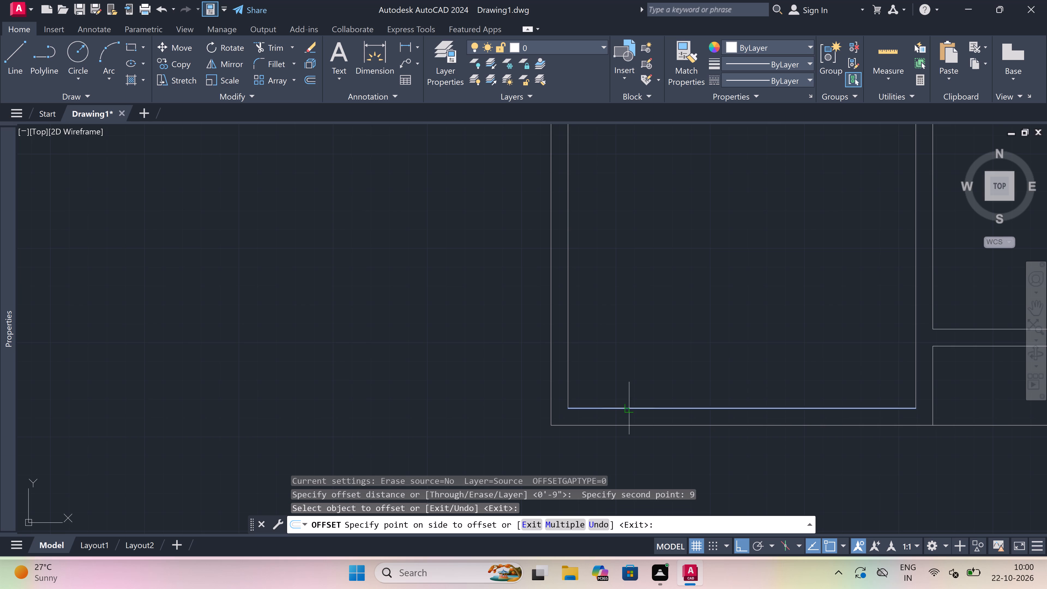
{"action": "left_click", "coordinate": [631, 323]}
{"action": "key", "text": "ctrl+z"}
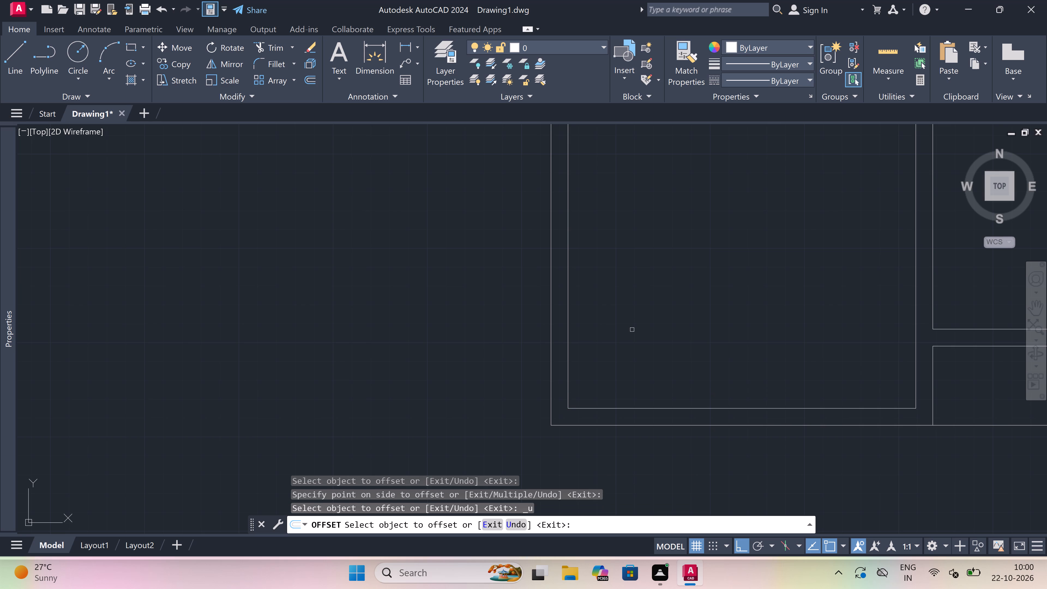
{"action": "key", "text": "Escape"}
Offset the large left room's inner bottom wall line 9' upward into the room.
{"action": "key", "text": "space"}
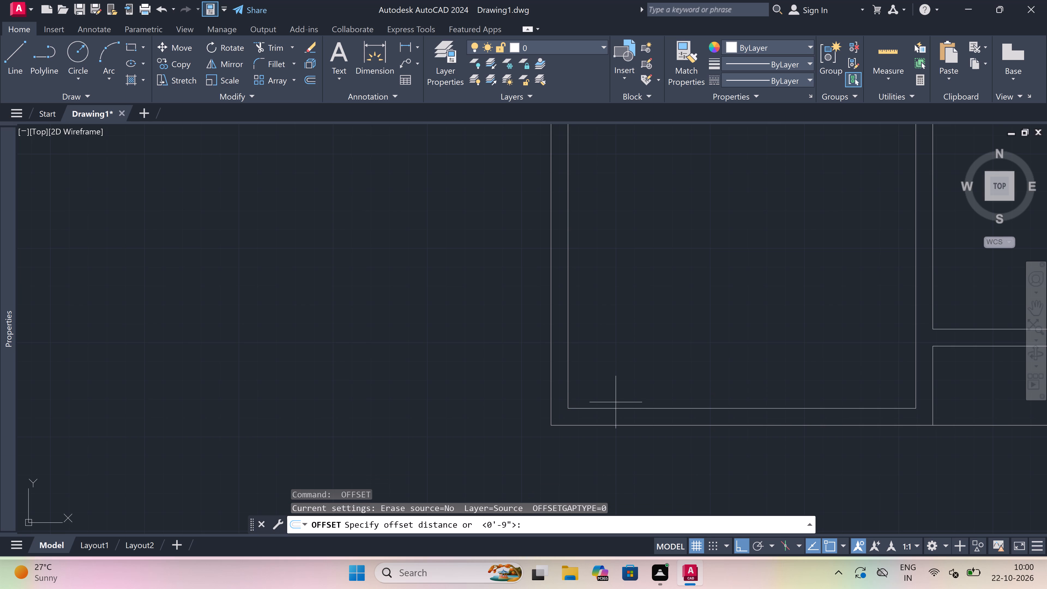
{"action": "left_click_drag", "start_coordinate": [615, 408], "coordinate": [616, 374]}
{"action": "type", "text": "9'"}
{"action": "key", "text": "space"}
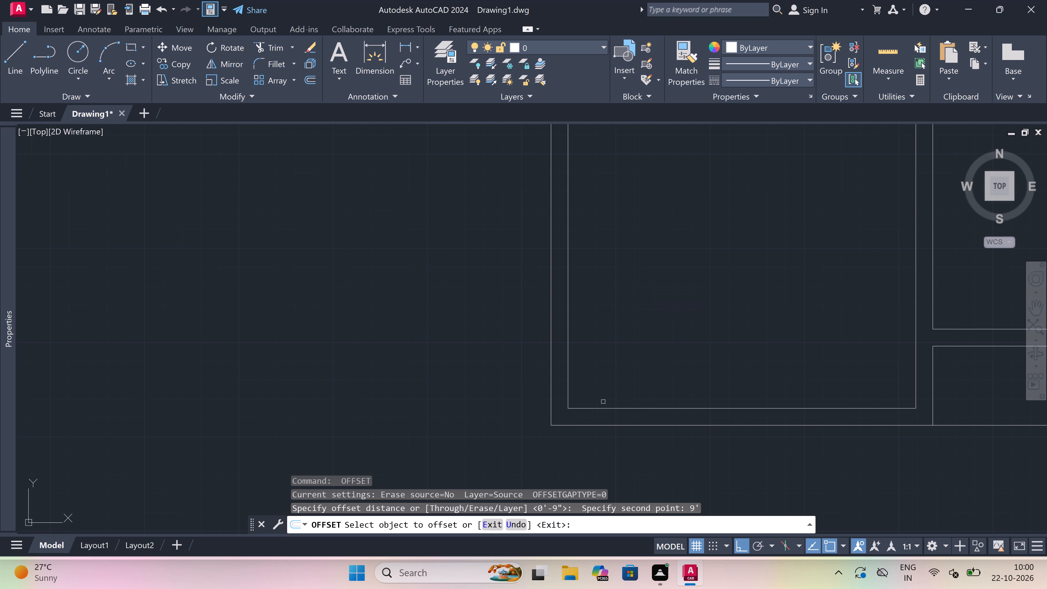
{"action": "left_click_drag", "start_coordinate": [606, 408], "coordinate": [608, 384]}
{"action": "left_click", "coordinate": [613, 269]}
{"action": "scroll", "coordinate": [613, 269], "scroll_direction": "down", "scroll_amount": 2}
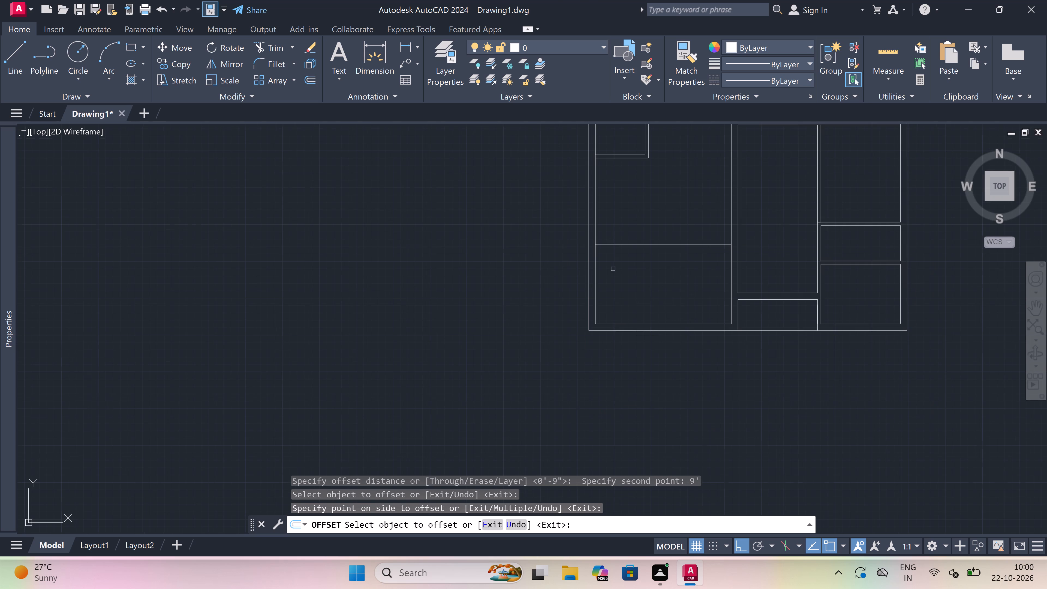
{"action": "key", "text": "Escape"}
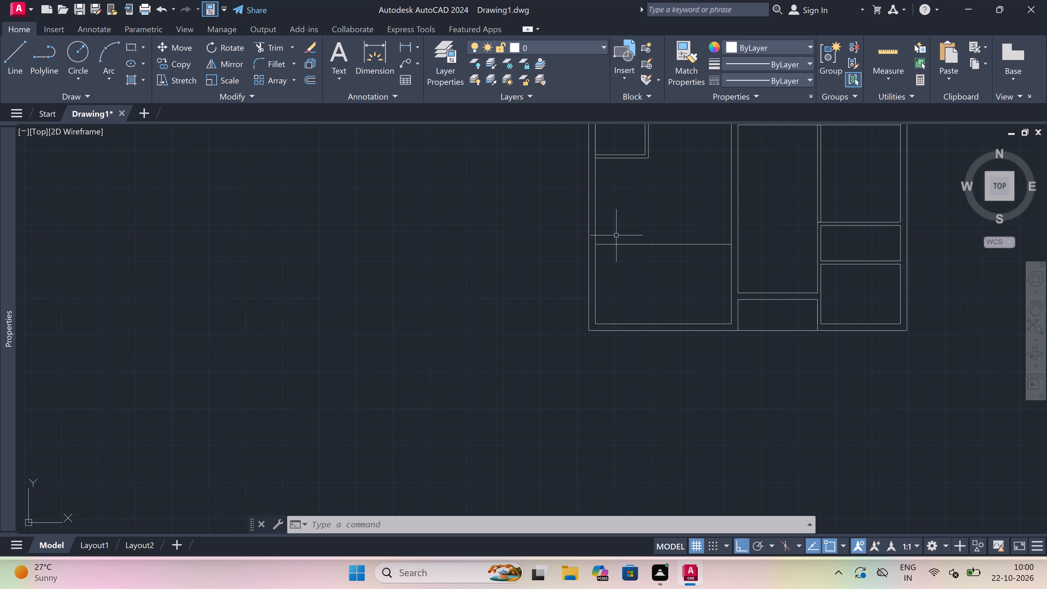
Offset the new horizontal line in the large left room 9" upward to form a wall.
{"action": "scroll", "coordinate": [616, 235], "scroll_direction": "up", "scroll_amount": 1}
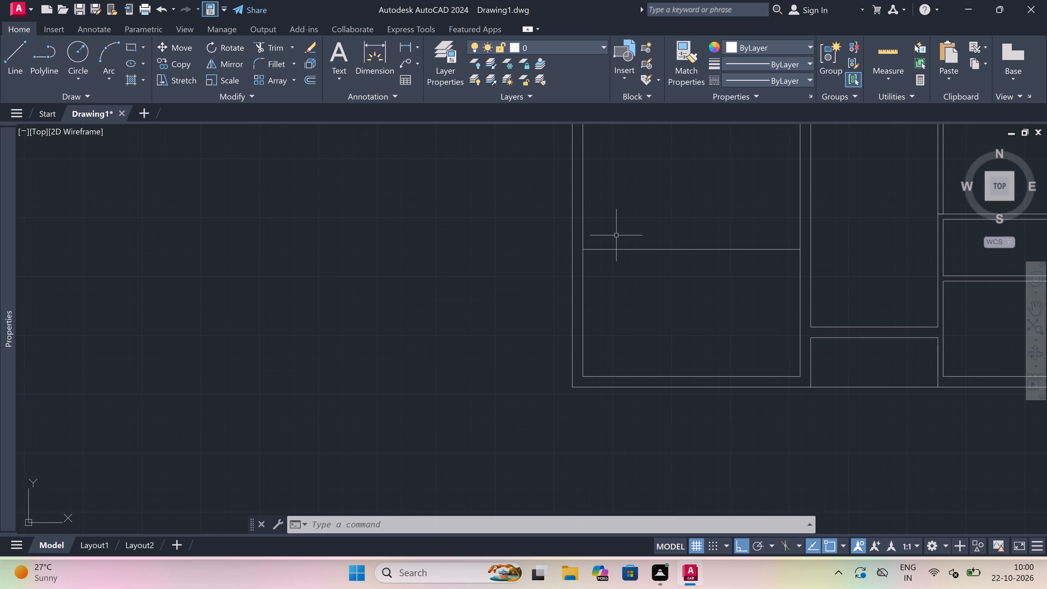
{"action": "scroll", "coordinate": [616, 235], "scroll_direction": "down", "scroll_amount": 1}
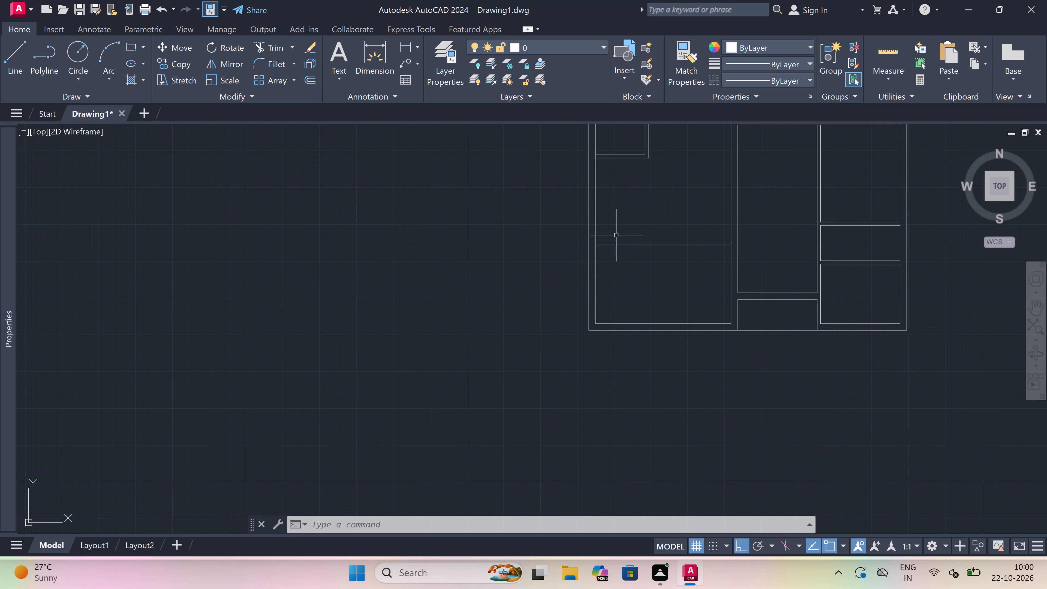
{"action": "scroll", "coordinate": [616, 235], "scroll_direction": "up", "scroll_amount": 1}
{"action": "scroll", "coordinate": [616, 235], "scroll_direction": "down", "scroll_amount": 3}
{"action": "scroll", "coordinate": [616, 235], "scroll_direction": "up", "scroll_amount": 4}
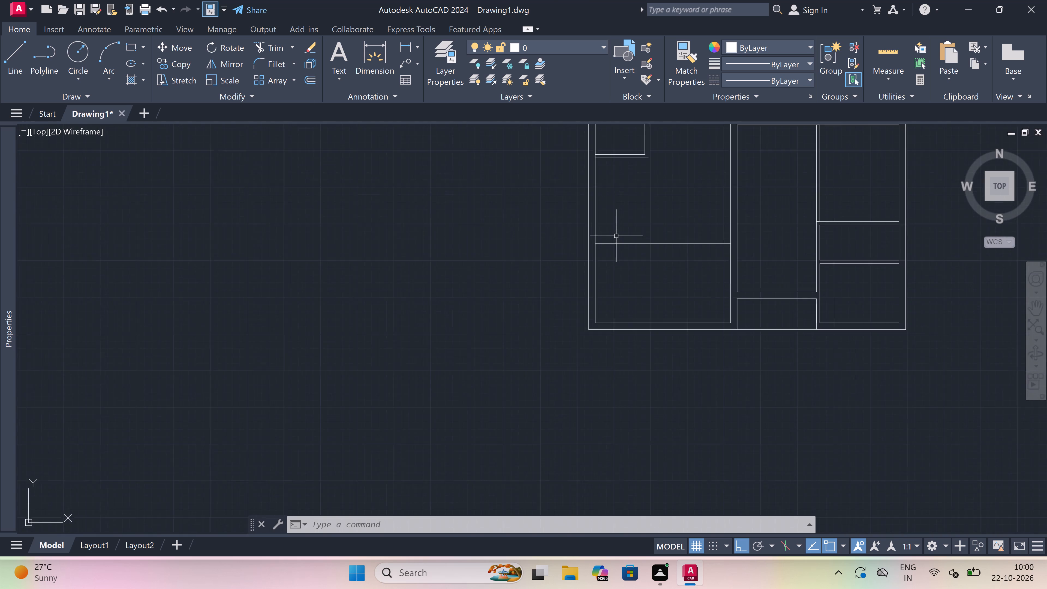
{"action": "key", "text": "o"}
{"action": "key", "text": "space"}
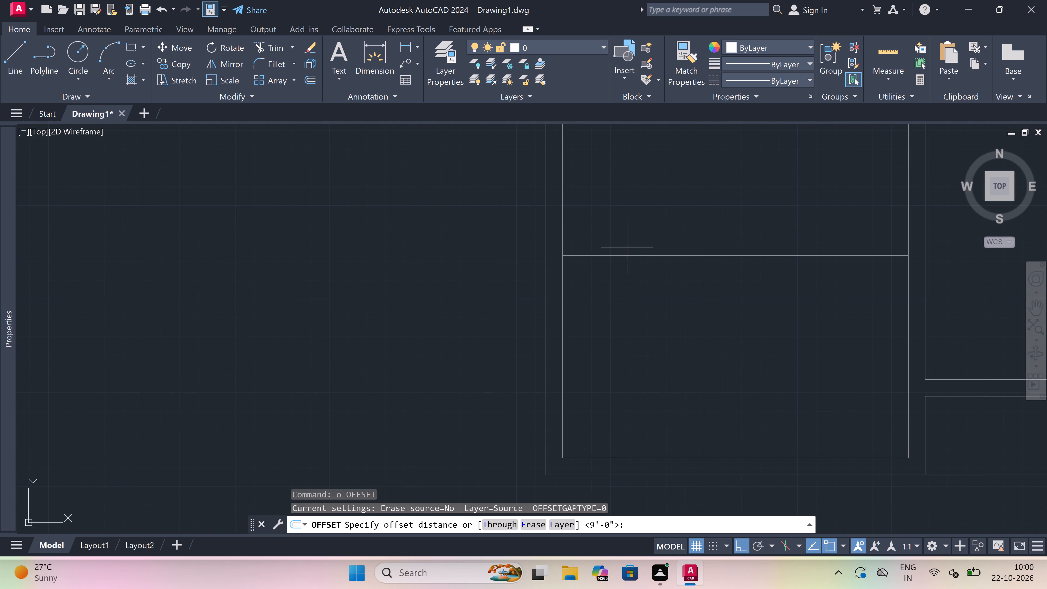
{"action": "left_click_drag", "start_coordinate": [628, 253], "coordinate": [628, 250]}
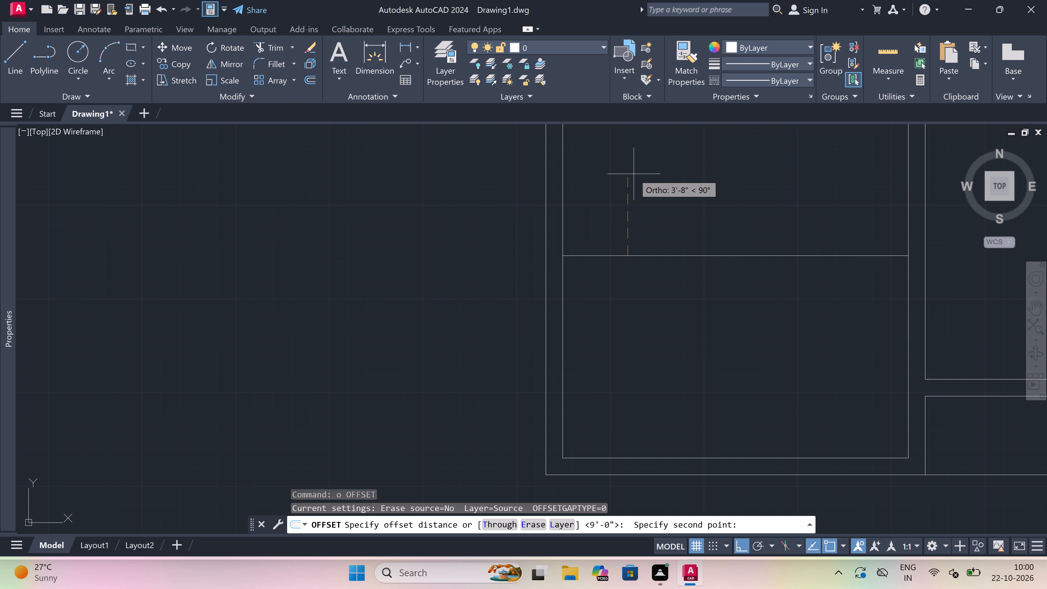
{"action": "key", "text": "9"}
{"action": "key", "text": "shift+quotedbl"}
{"action": "key", "text": "space"}
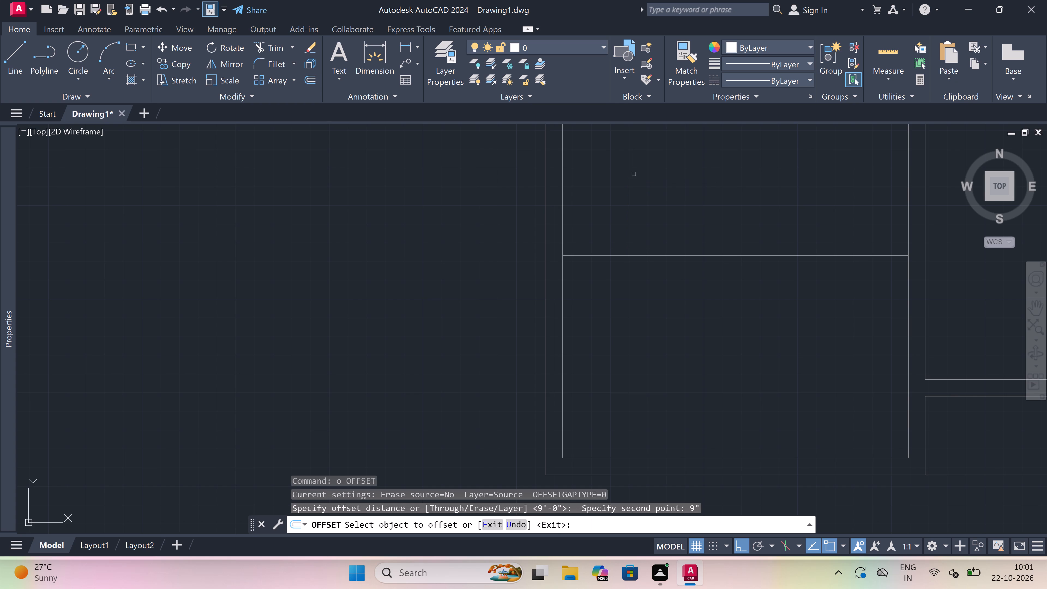
{"action": "left_click", "coordinate": [615, 255]}
{"action": "left_click", "coordinate": [618, 189]}
{"action": "key", "text": "Escape"}
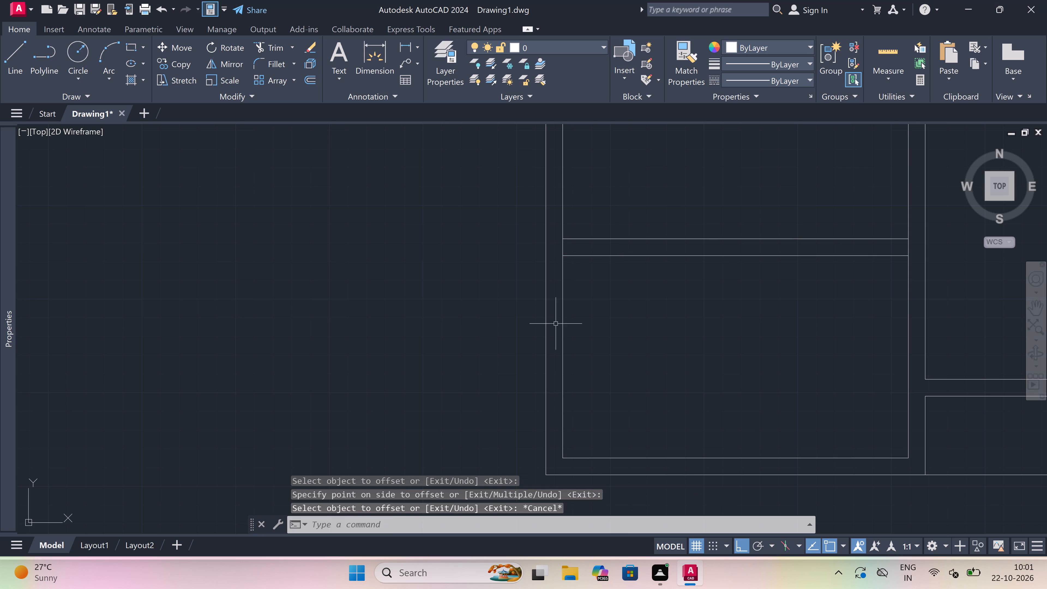
Draw a line from the new 9" wall's upper left corner, 9' right along its edge, and up to the 4.5" partition above.
{"action": "scroll", "coordinate": [556, 324], "scroll_direction": "down", "scroll_amount": 4}
{"action": "scroll", "coordinate": [583, 292], "scroll_direction": "up", "scroll_amount": 4}
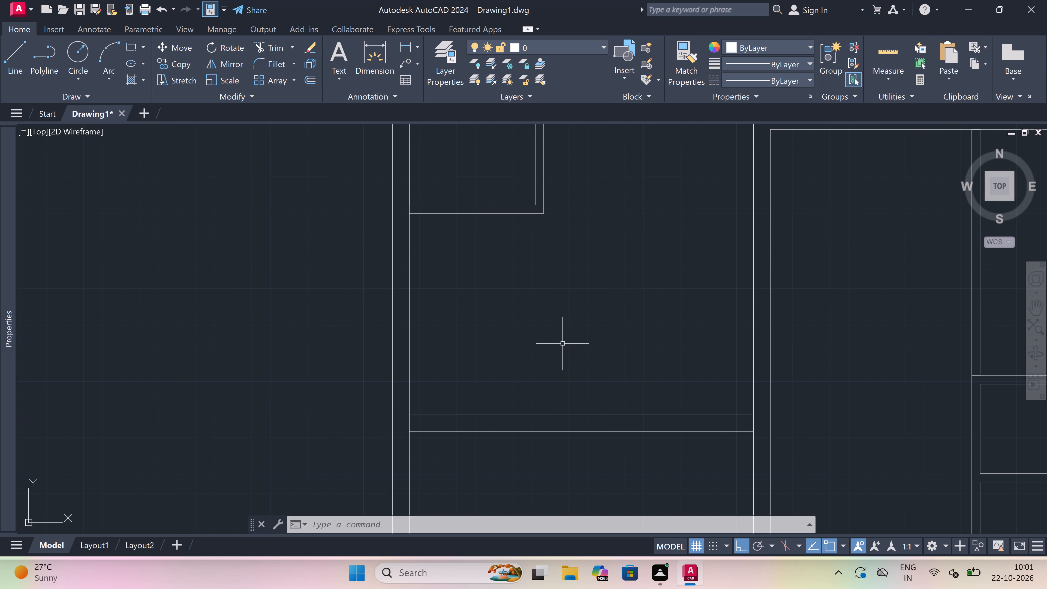
{"action": "key", "text": "l"}
{"action": "key", "text": "space"}
{"action": "left_click", "coordinate": [410, 417]}
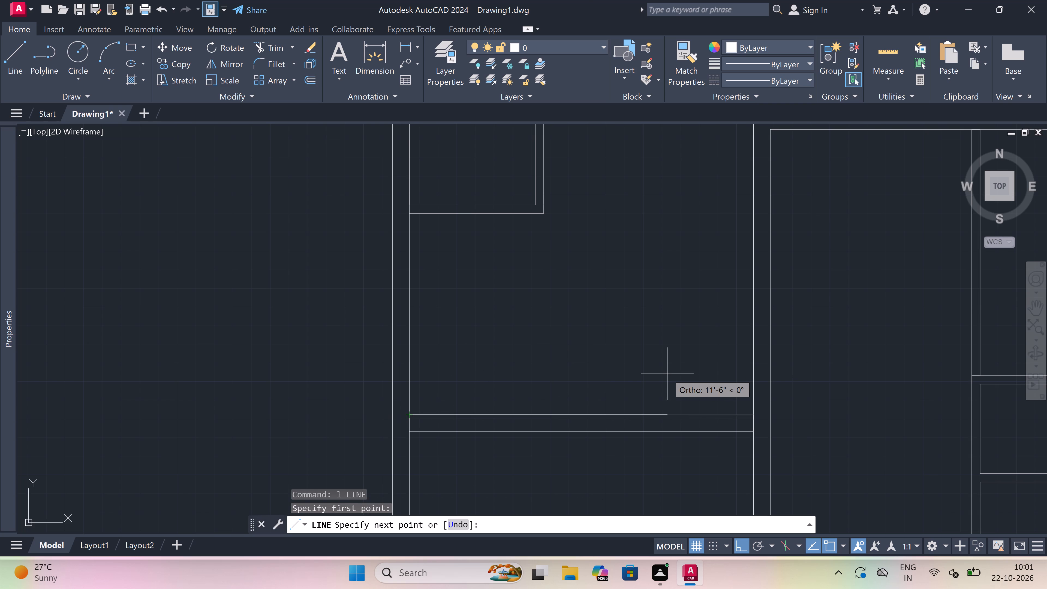
{"action": "key", "text": "9"}
{"action": "key", "text": "apostrophe"}
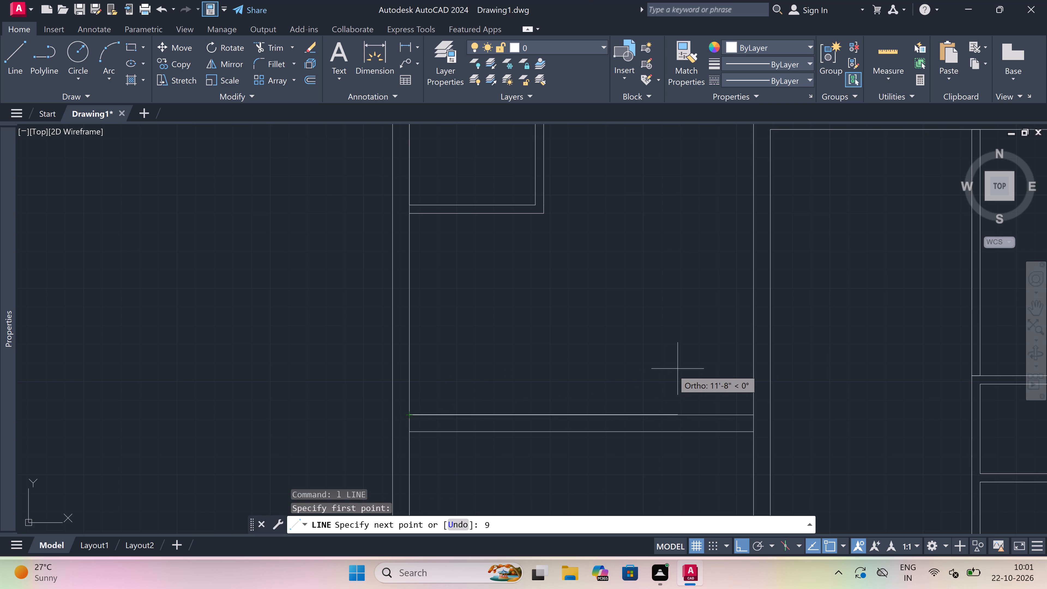
{"action": "key", "text": "space"}
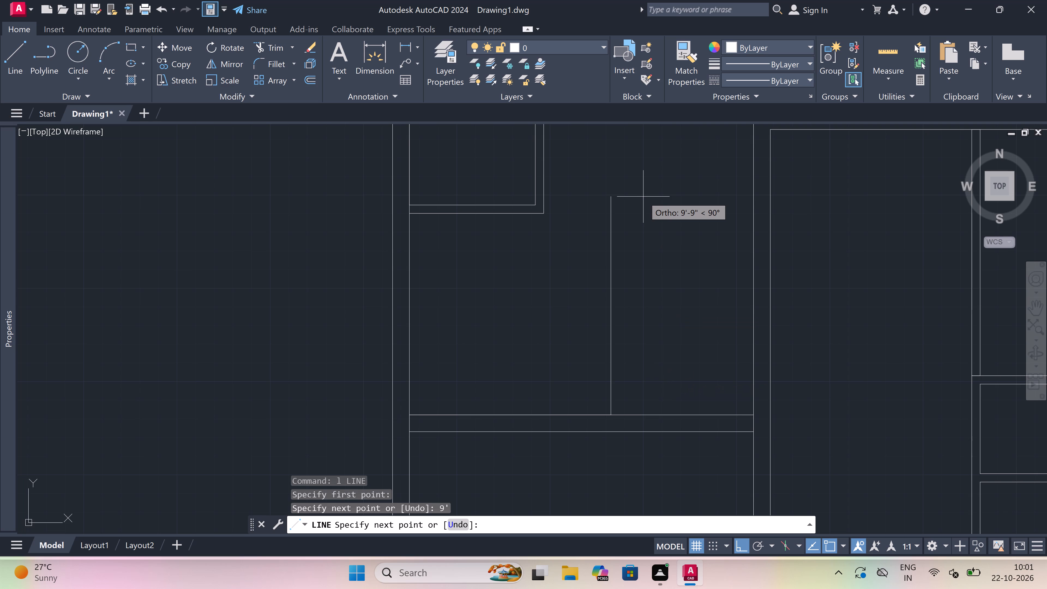
{"action": "scroll", "coordinate": [643, 197], "scroll_direction": "down", "scroll_amount": 5}
{"action": "scroll", "coordinate": [644, 177], "scroll_direction": "up", "scroll_amount": 4}
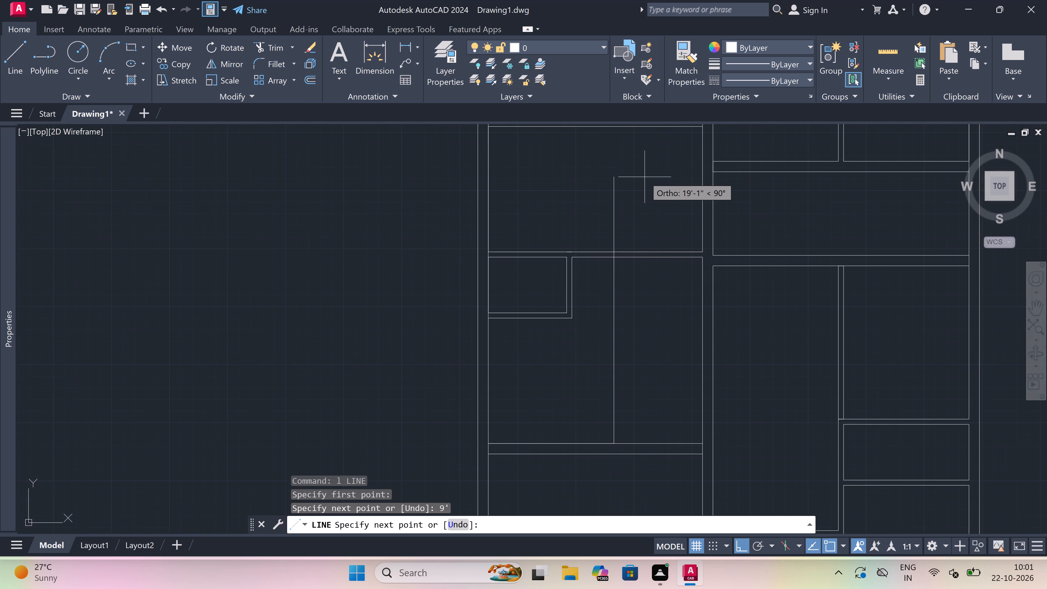
{"action": "scroll", "coordinate": [640, 196], "scroll_direction": "up", "scroll_amount": 3}
{"action": "scroll", "coordinate": [640, 199], "scroll_direction": "down", "scroll_amount": 2}
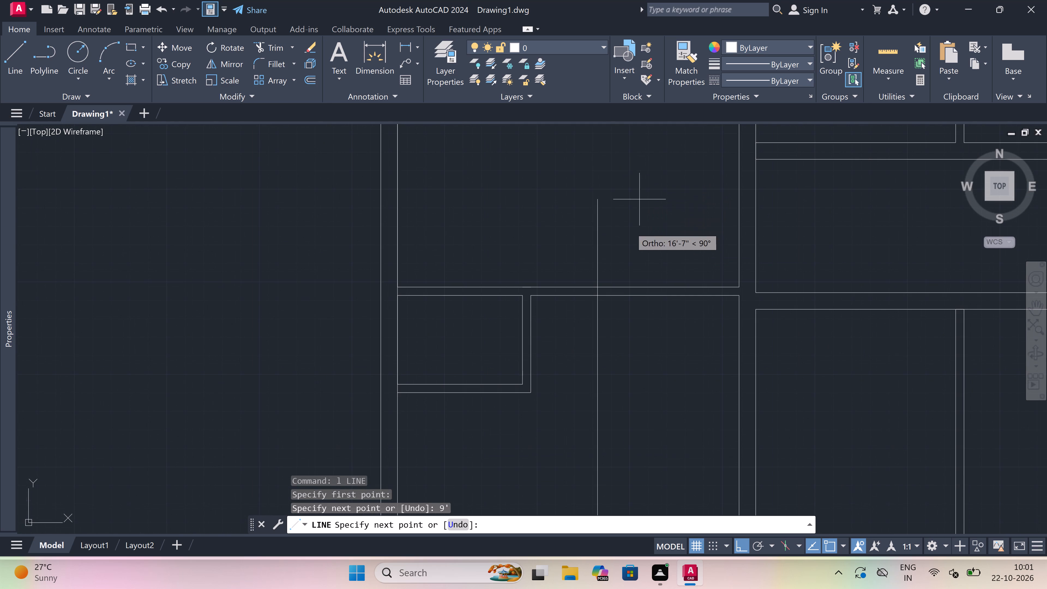
{"action": "scroll", "coordinate": [596, 302], "scroll_direction": "up", "scroll_amount": 3}
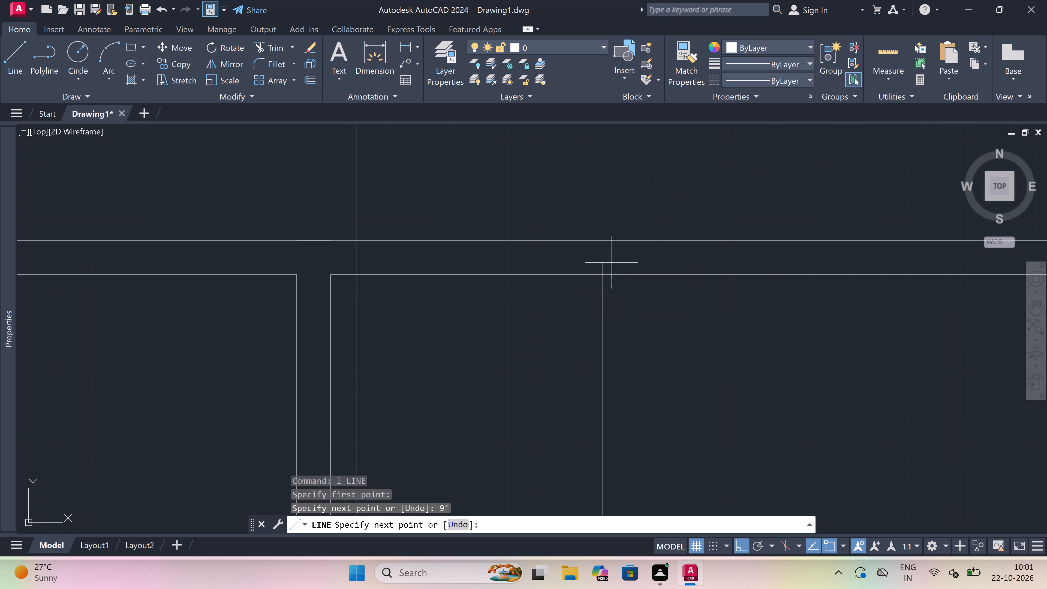
{"action": "left_click", "coordinate": [602, 274]}
Continue the line 4.5" right and straight down to the 9" wall, closing the vertical partition's second face.
{"action": "scroll", "coordinate": [602, 274], "scroll_direction": "down", "scroll_amount": 2}
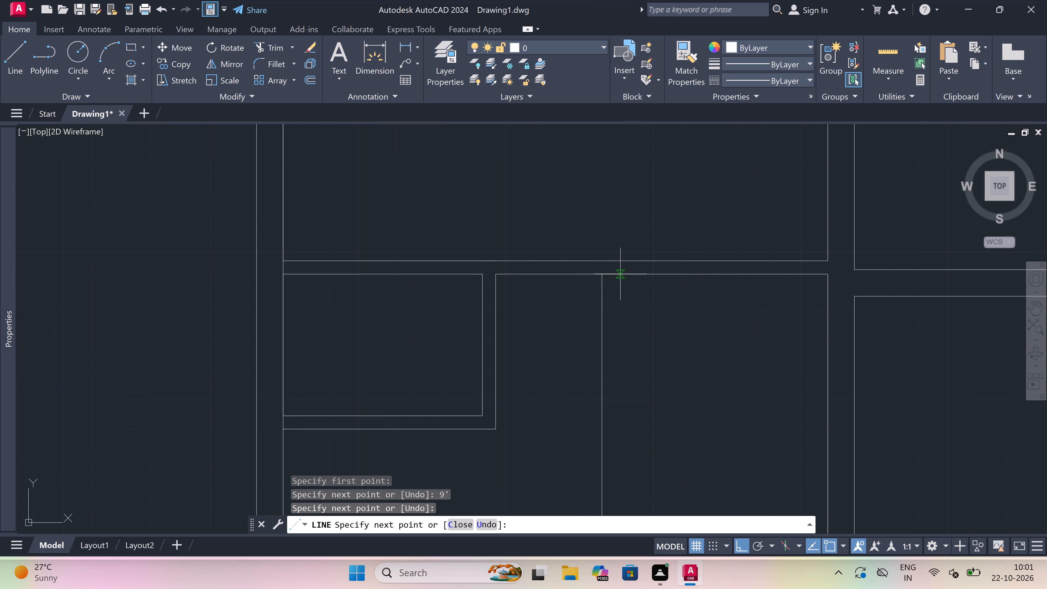
{"action": "key", "text": "4"}
{"action": "key", "text": "period"}
{"action": "key", "text": "5"}
{"action": "key", "text": "shift+quotedbl"}
{"action": "key", "text": "space"}
{"action": "scroll", "coordinate": [629, 252], "scroll_direction": "down", "scroll_amount": 2}
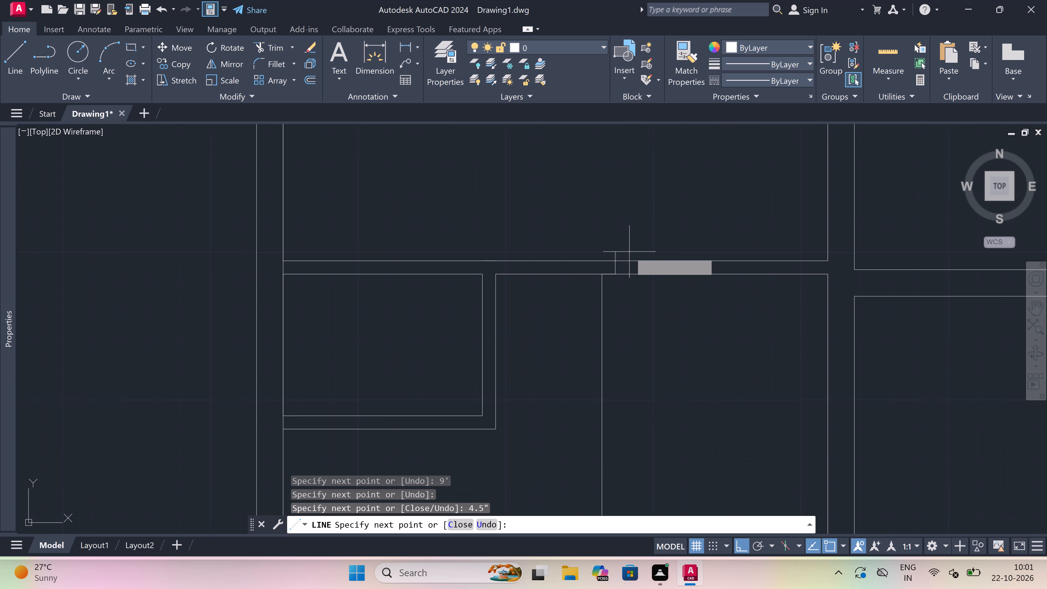
{"action": "scroll", "coordinate": [629, 252], "scroll_direction": "down", "scroll_amount": 2}
{"action": "scroll", "coordinate": [630, 339], "scroll_direction": "up", "scroll_amount": 2}
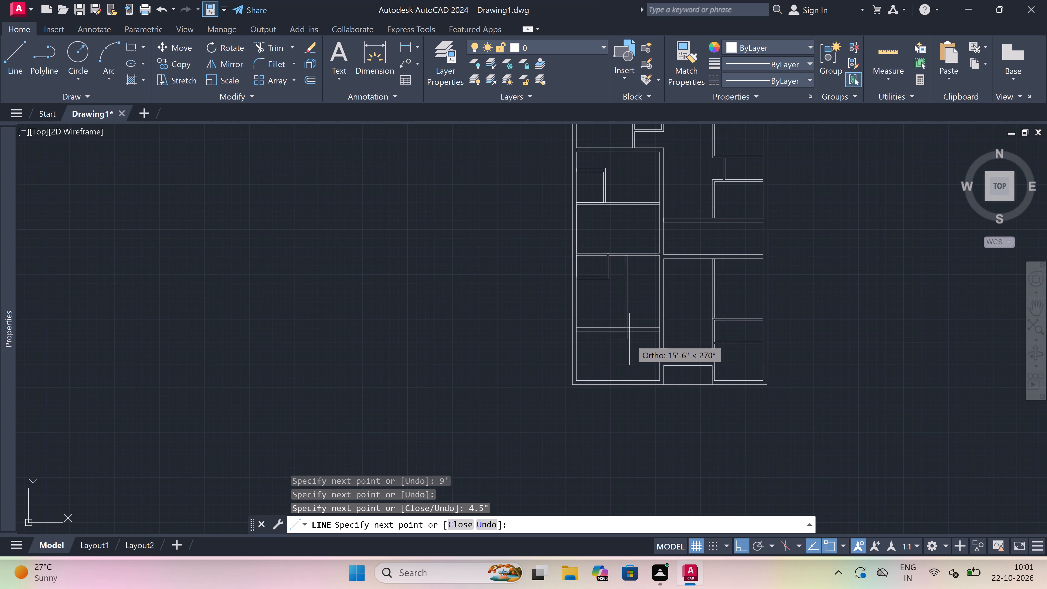
{"action": "scroll", "coordinate": [630, 339], "scroll_direction": "up", "scroll_amount": 2}
{"action": "scroll", "coordinate": [619, 214], "scroll_direction": "up", "scroll_amount": 2}
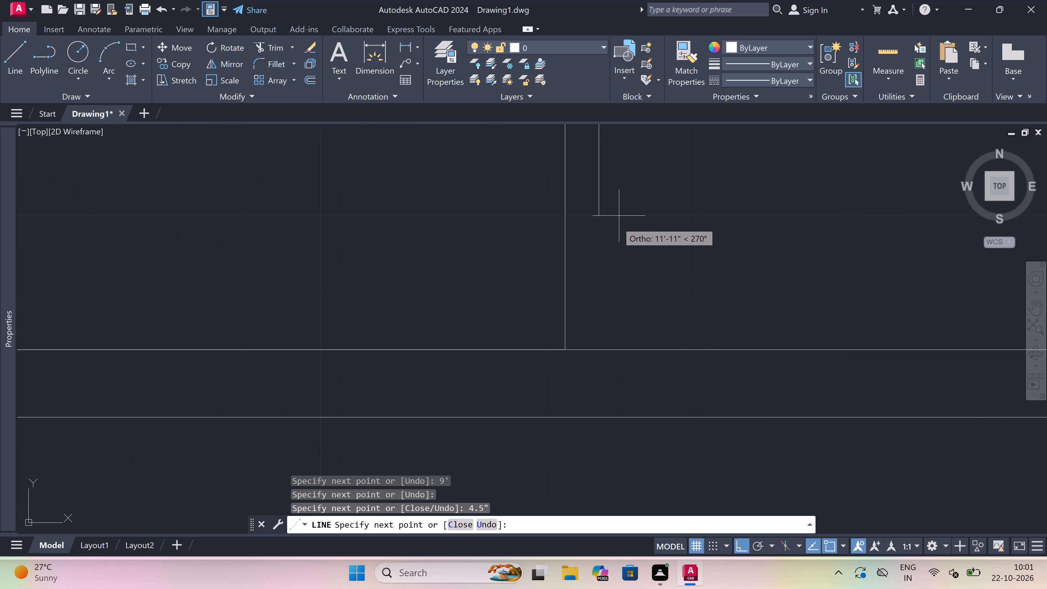
{"action": "left_click", "coordinate": [598, 351]}
Continue 3'7.5" up the partition's right face, across to the room's right wall, 9" up, and back to the partition, forming a horizontal wall.
{"action": "scroll", "coordinate": [598, 350], "scroll_direction": "down", "scroll_amount": 2}
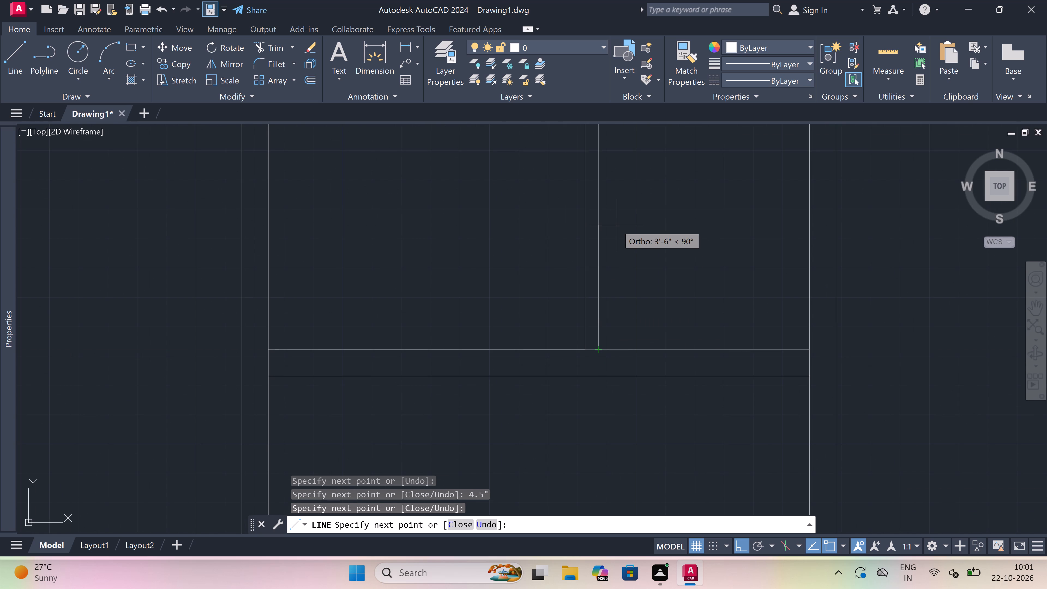
{"action": "key", "text": "3"}
{"action": "key", "text": "apostrophe"}
{"action": "key", "text": "7"}
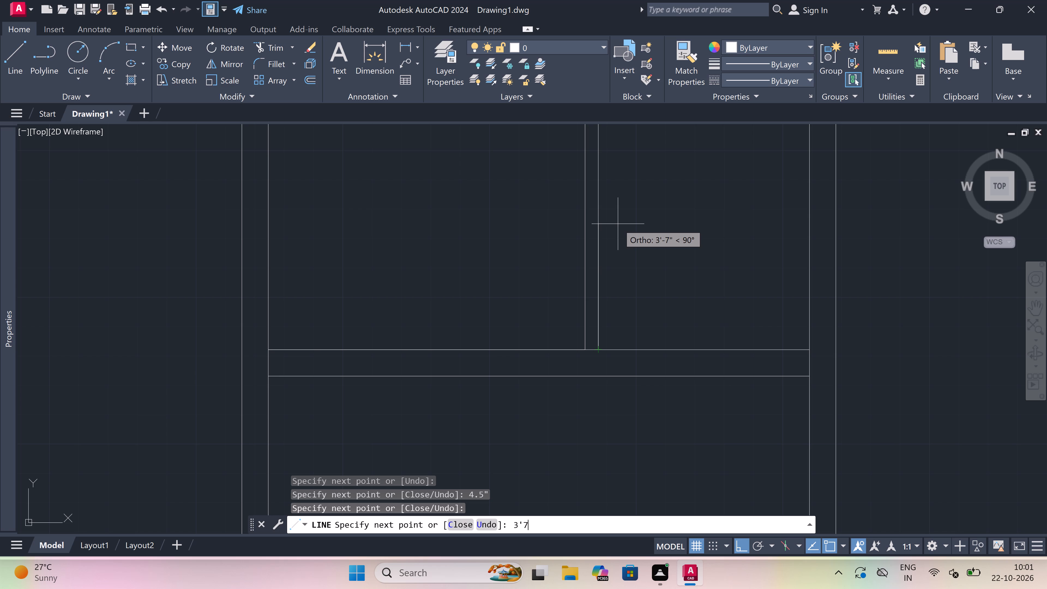
{"action": "key", "text": "period"}
{"action": "key", "text": "5"}
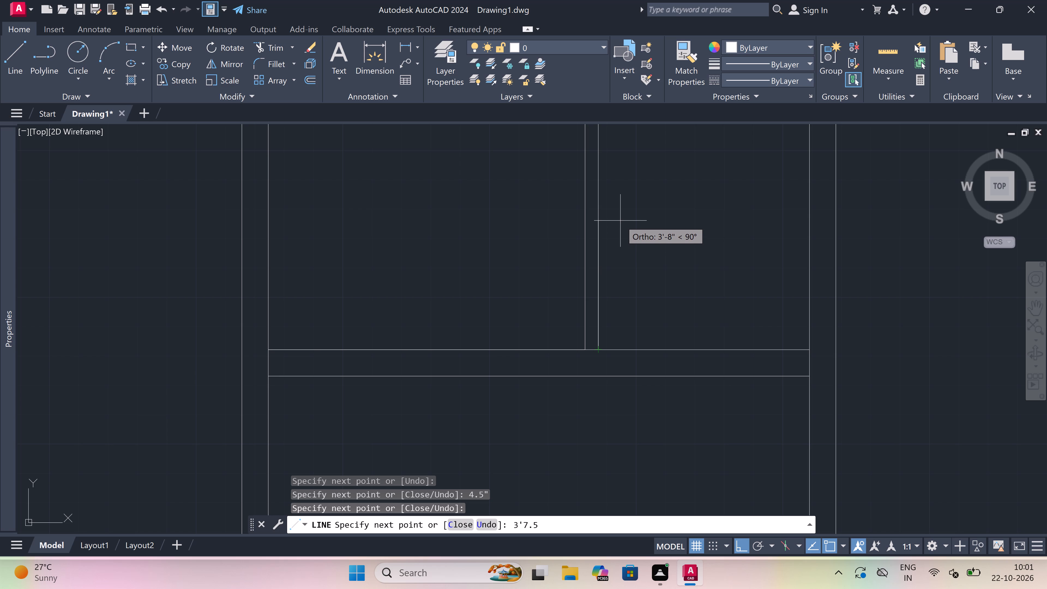
{"action": "key", "text": "shift+quotedbl"}
{"action": "key", "text": "space"}
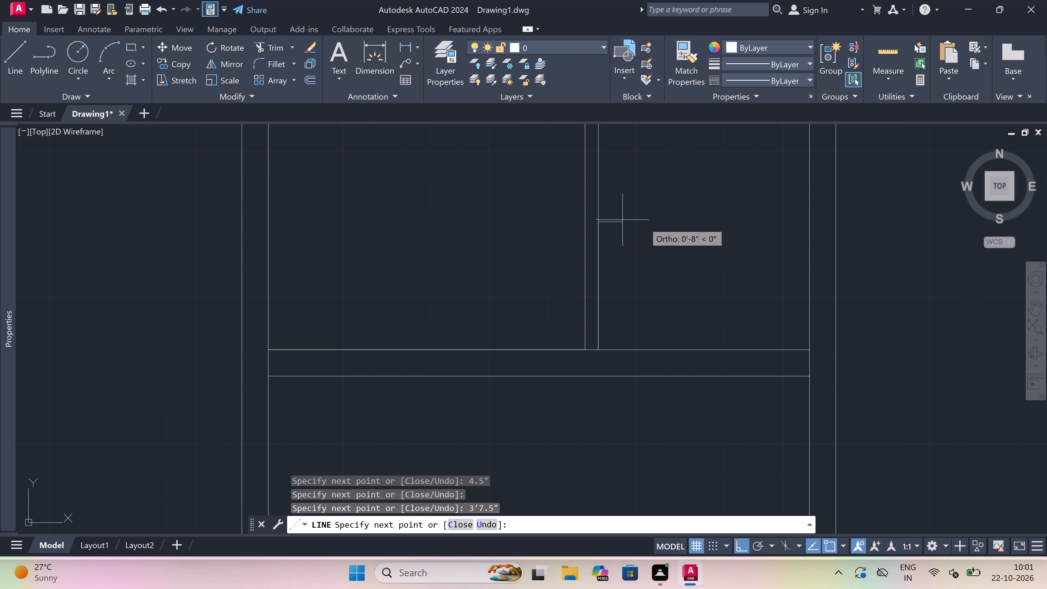
{"action": "left_click", "coordinate": [814, 223]}
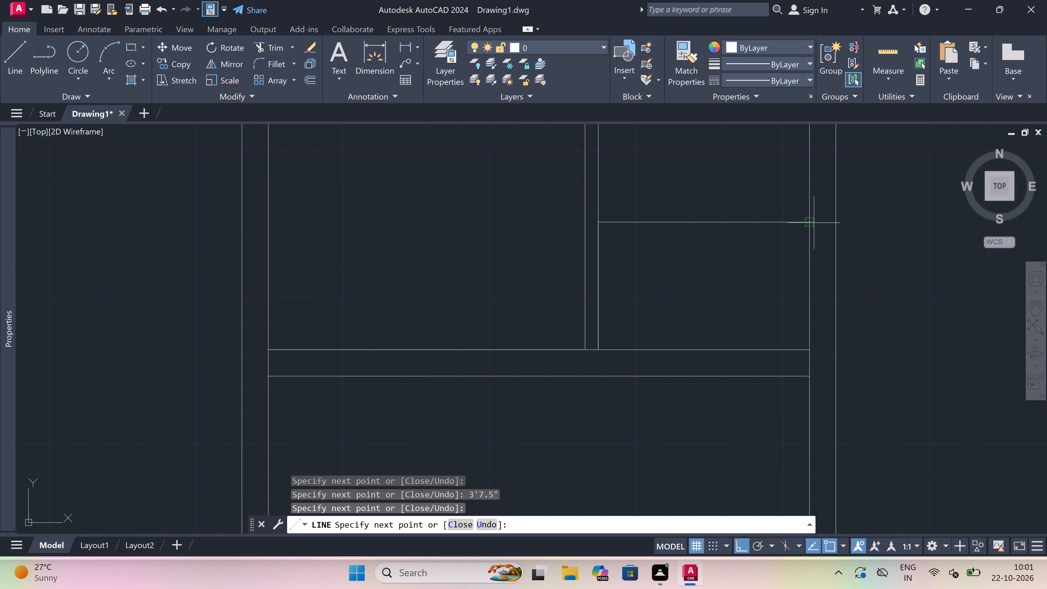
{"action": "type", "text": "9\""}
{"action": "key", "text": "space"}
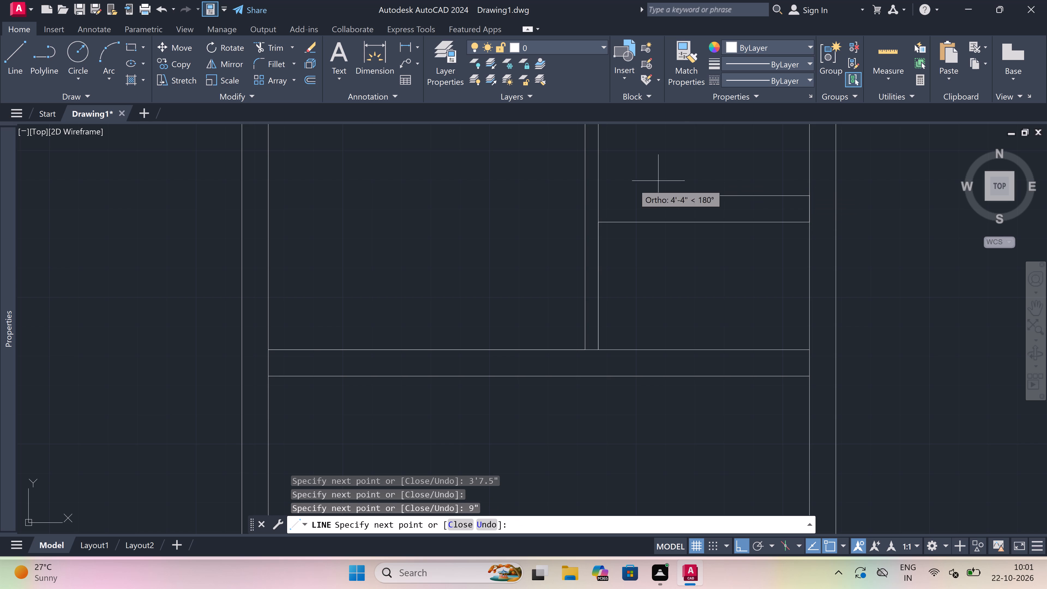
{"action": "left_click", "coordinate": [598, 200]}
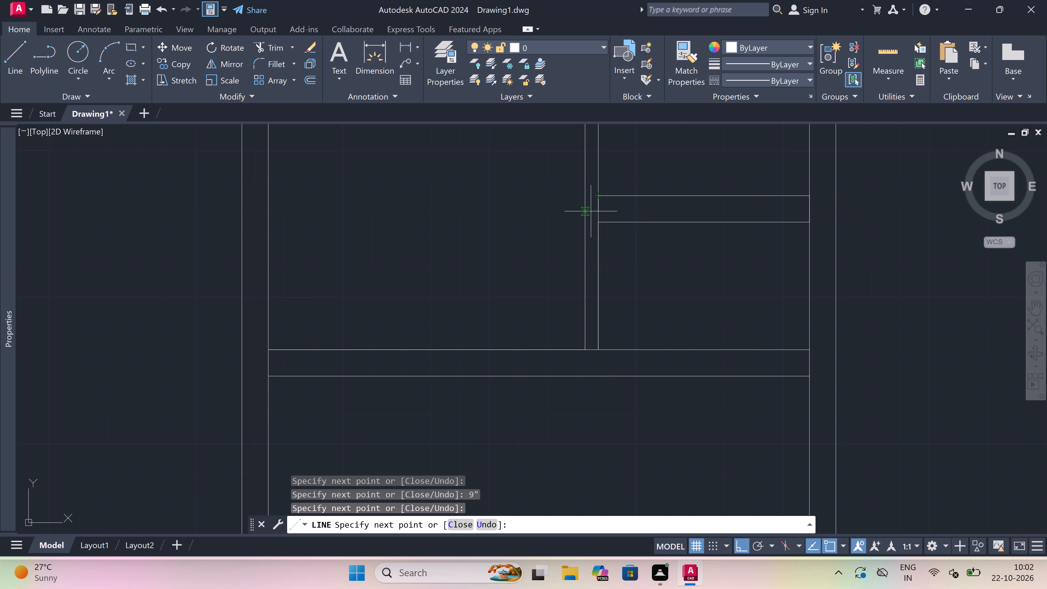
{"action": "key", "text": "Escape"}
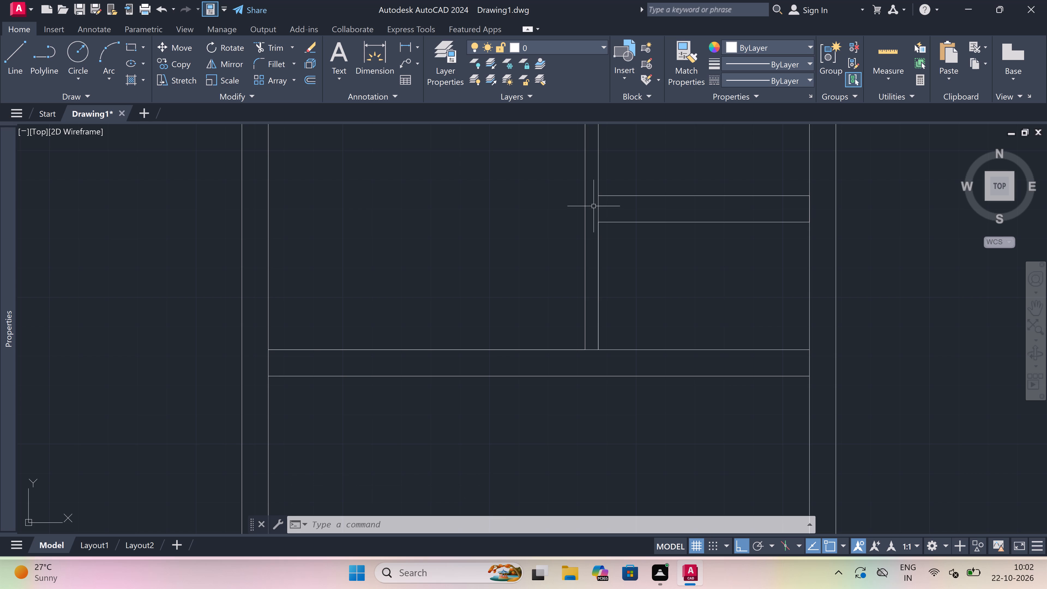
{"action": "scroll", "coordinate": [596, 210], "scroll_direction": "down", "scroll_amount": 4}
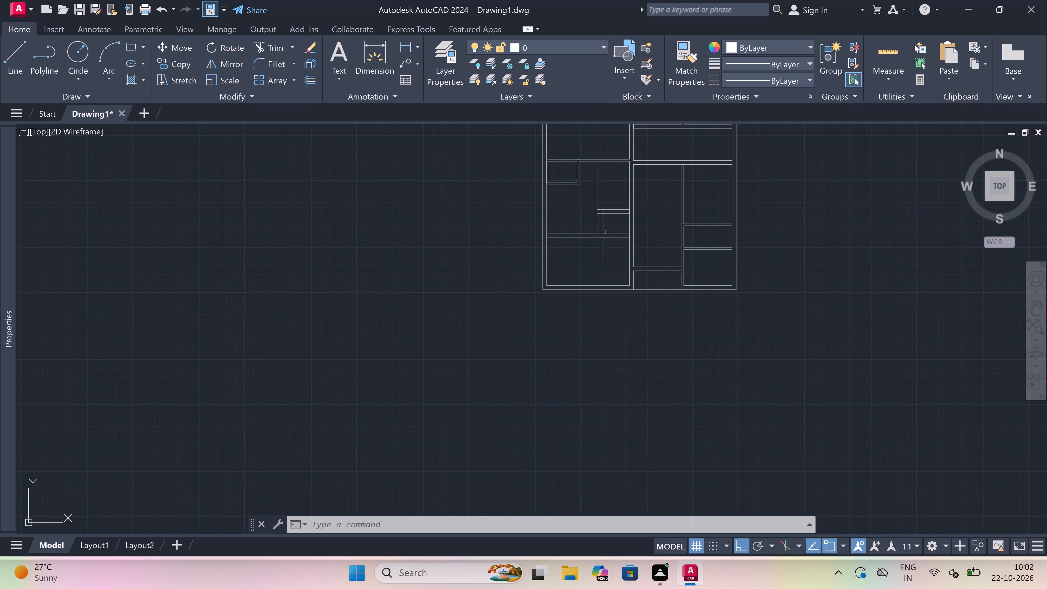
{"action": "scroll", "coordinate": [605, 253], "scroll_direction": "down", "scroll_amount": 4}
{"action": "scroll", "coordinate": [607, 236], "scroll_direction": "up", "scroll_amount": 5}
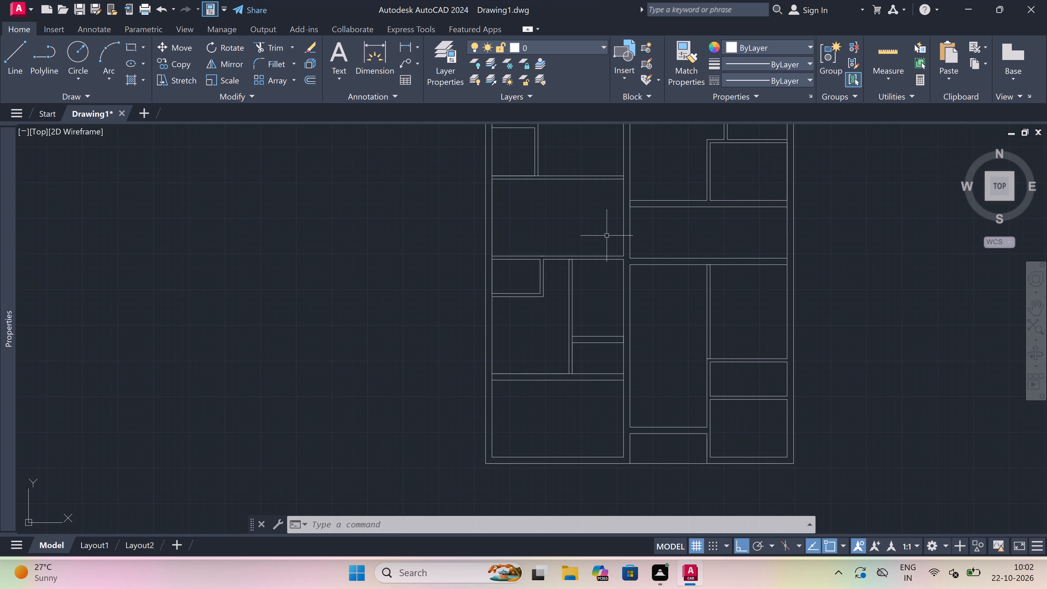
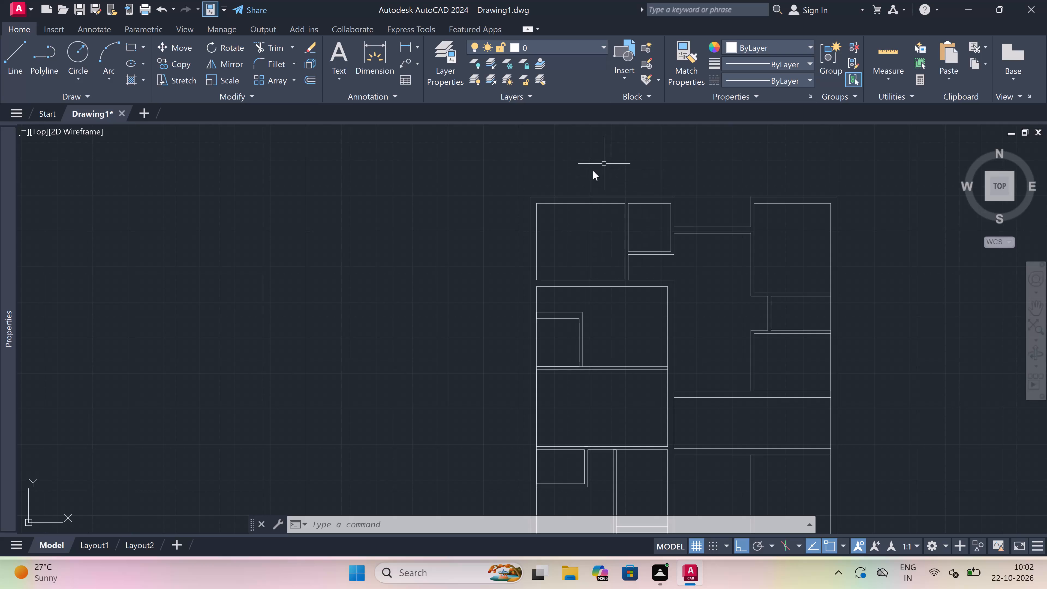
Create a layer named line1 with colour 11.
{"action": "triple_click", "coordinate": [452, 55]}
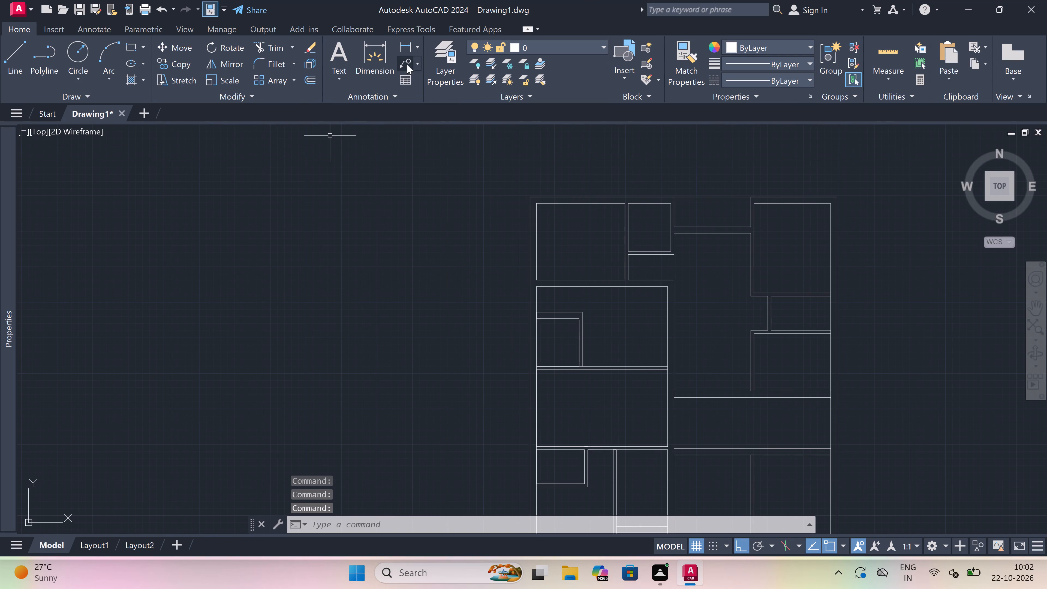
{"action": "left_click", "coordinate": [433, 63]}
{"action": "right_click_drag", "start_coordinate": [46, 317], "coordinate": [44, 318]}
{"action": "right_click", "coordinate": [44, 318]}
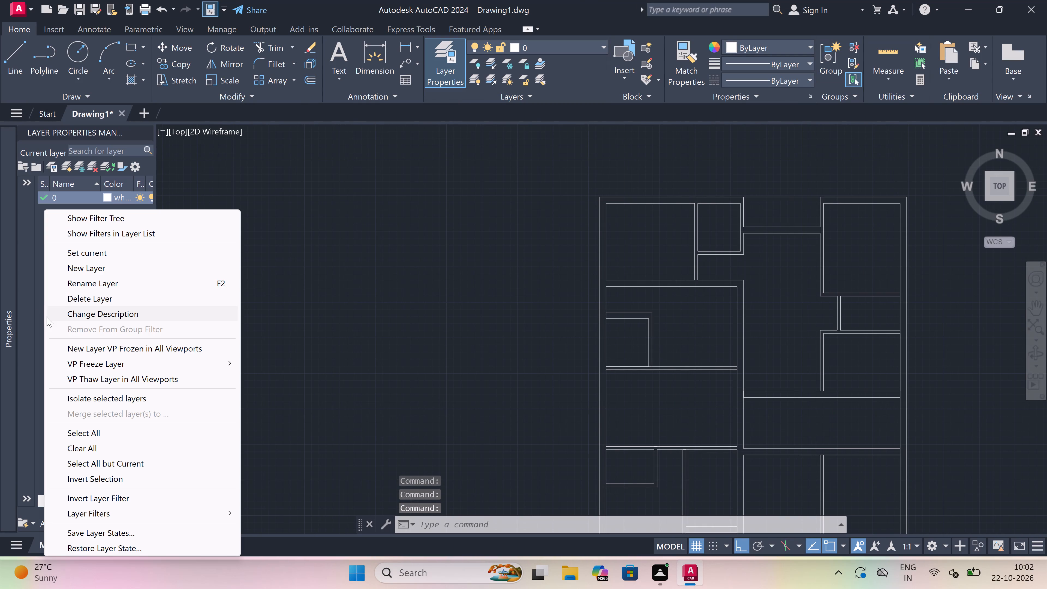
{"action": "left_click", "coordinate": [97, 265]}
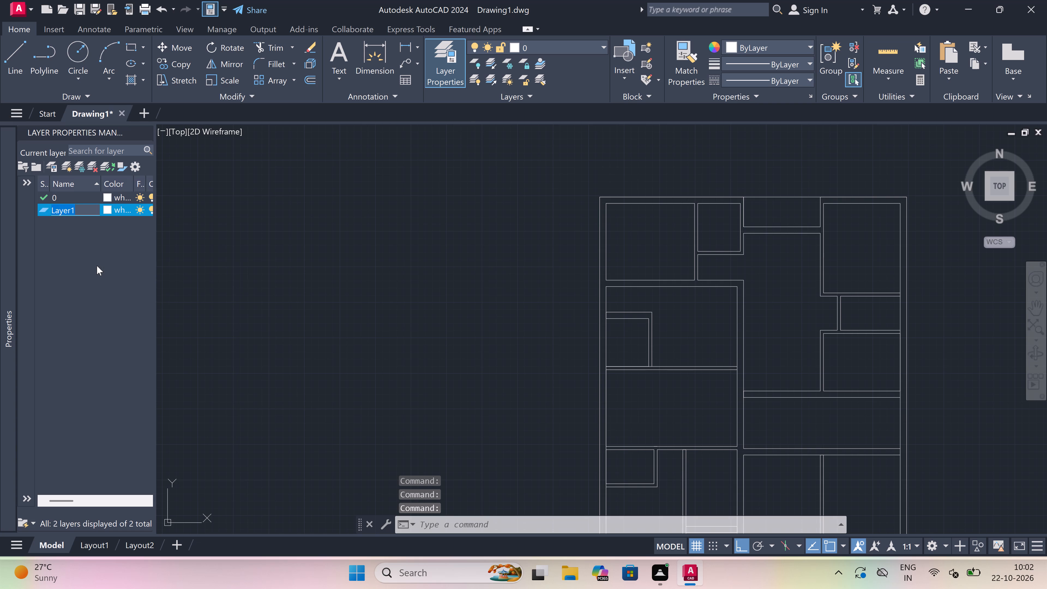
{"action": "key", "text": "BackSpace"}
{"action": "type", "text": "line"}
{"action": "key", "text": "1"}
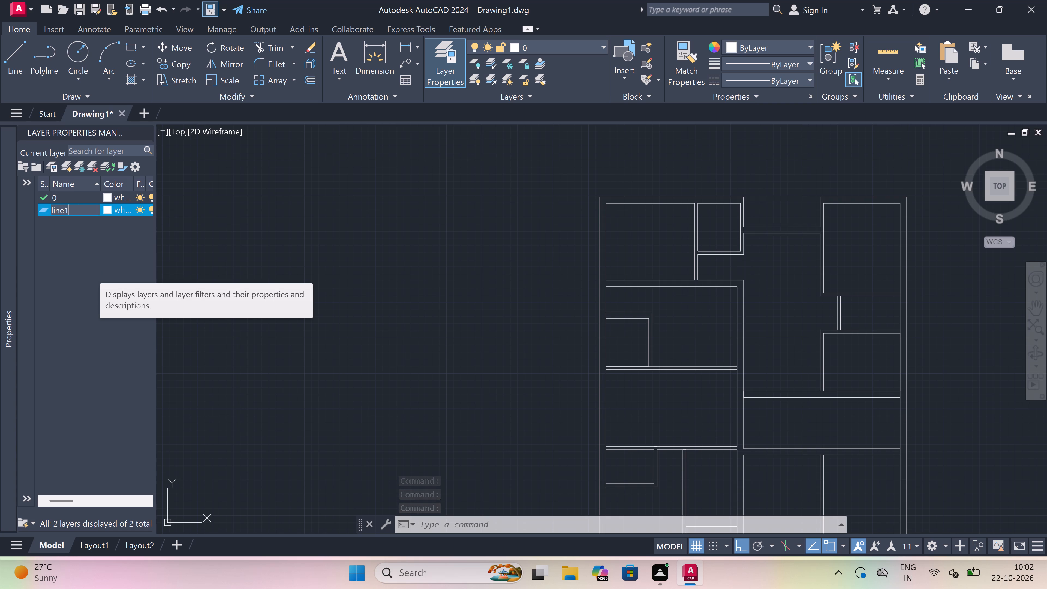
{"action": "left_click", "coordinate": [109, 211]}
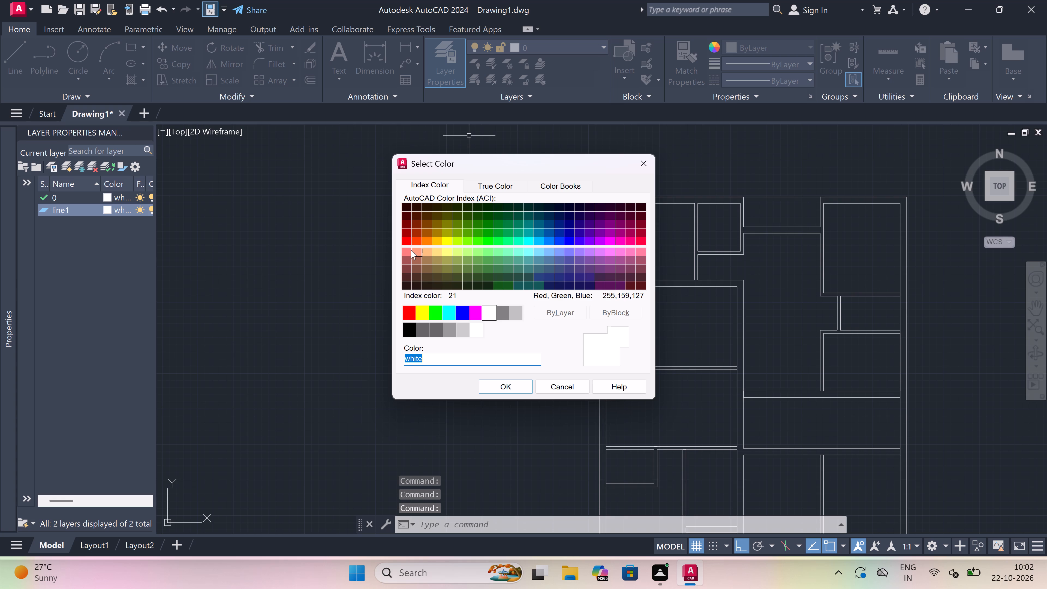
{"action": "left_click", "coordinate": [410, 249]}
{"action": "left_click", "coordinate": [506, 383]}
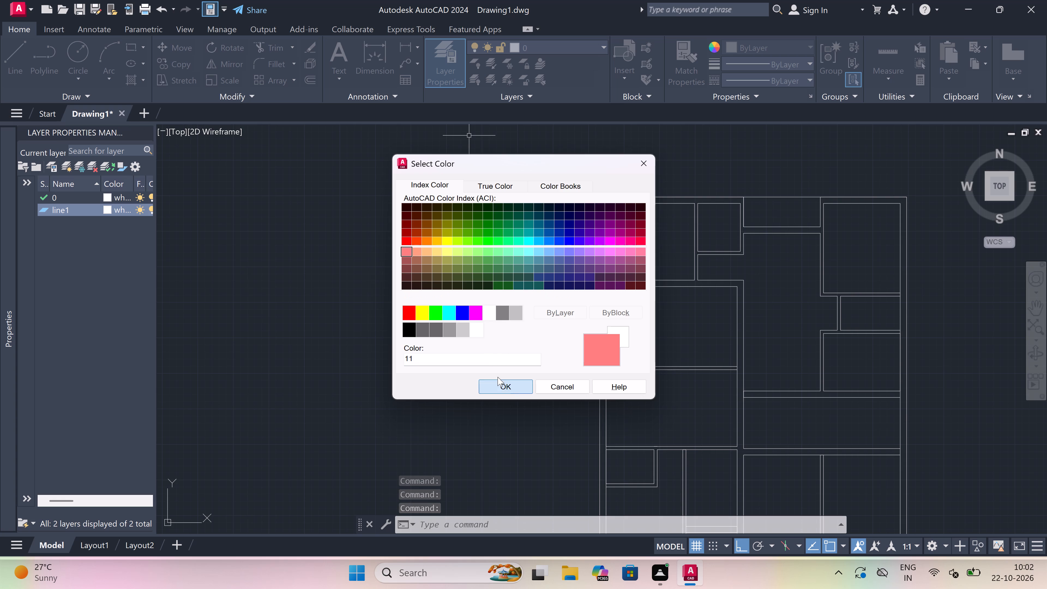
Create a layer named line2 with colour 81.
{"action": "right_click", "coordinate": [105, 257]}
{"action": "right_click", "coordinate": [105, 257]}
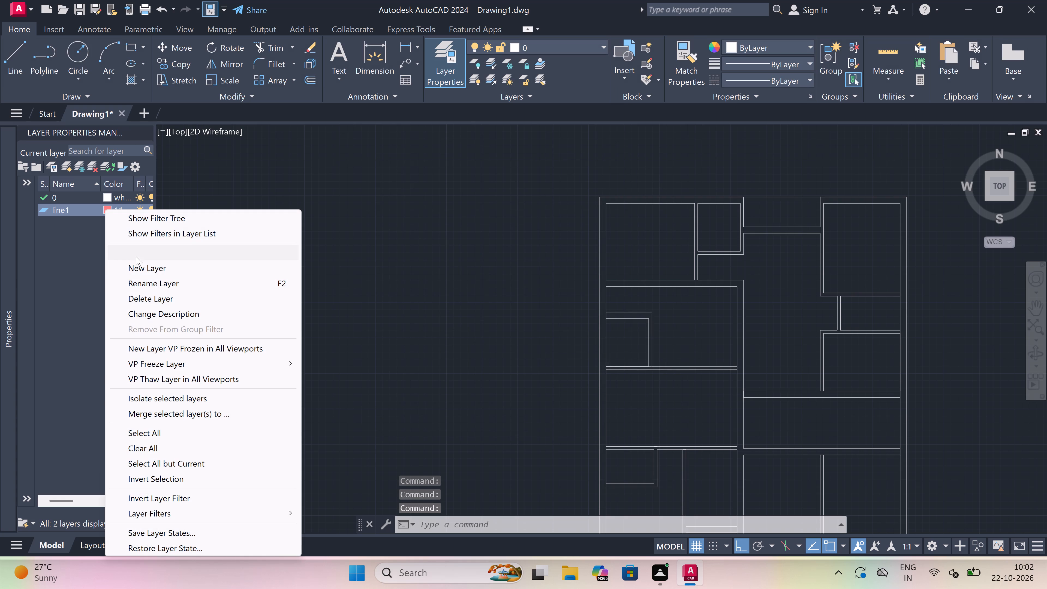
{"action": "left_click", "coordinate": [137, 266]}
{"action": "key", "text": "BackSpace"}
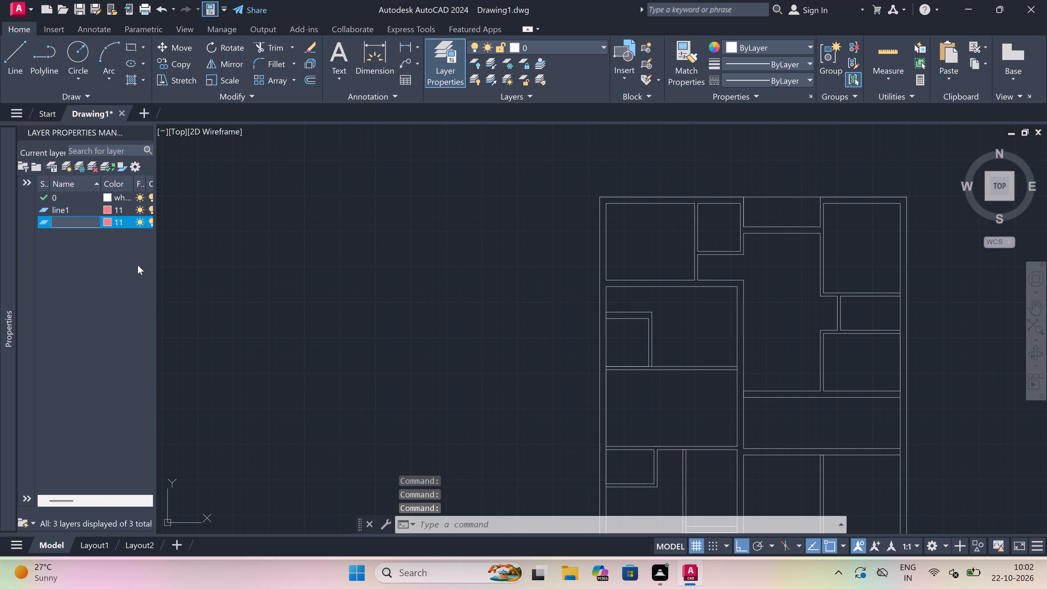
{"action": "type", "text": "lin"}
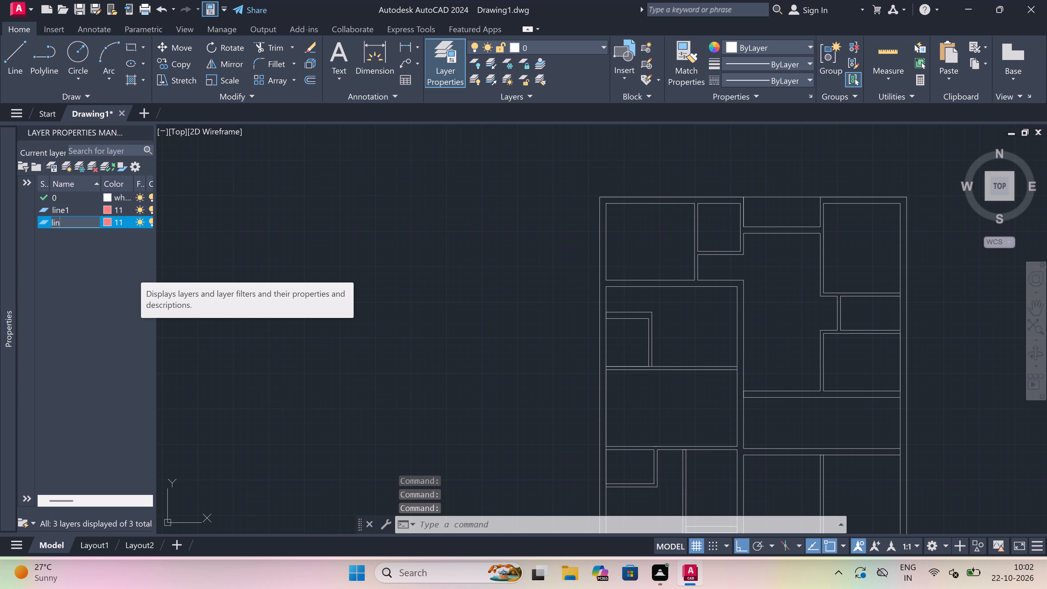
{"action": "type", "text": "e2"}
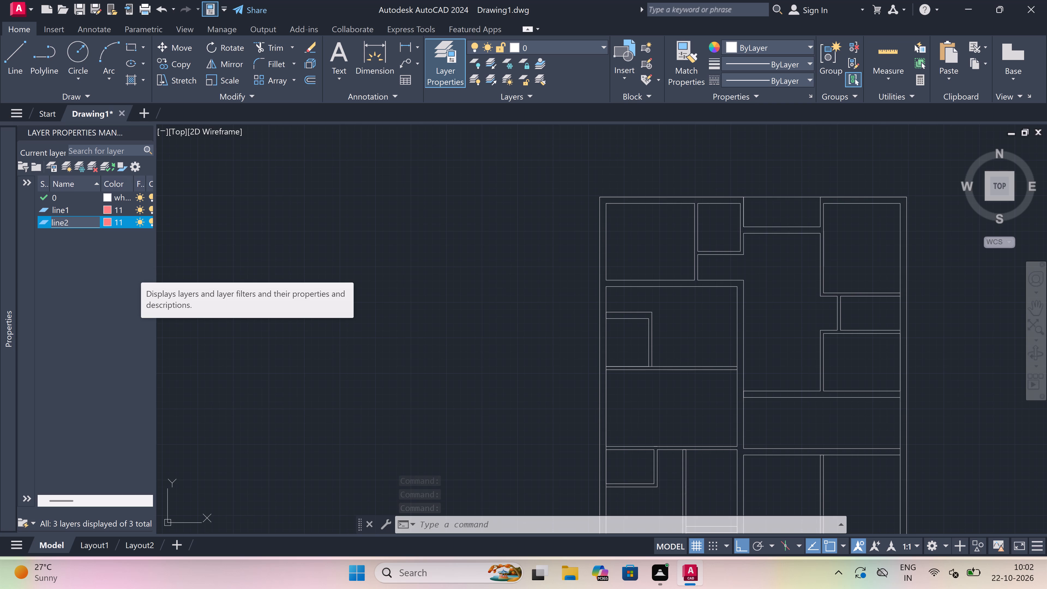
{"action": "left_click", "coordinate": [109, 220]}
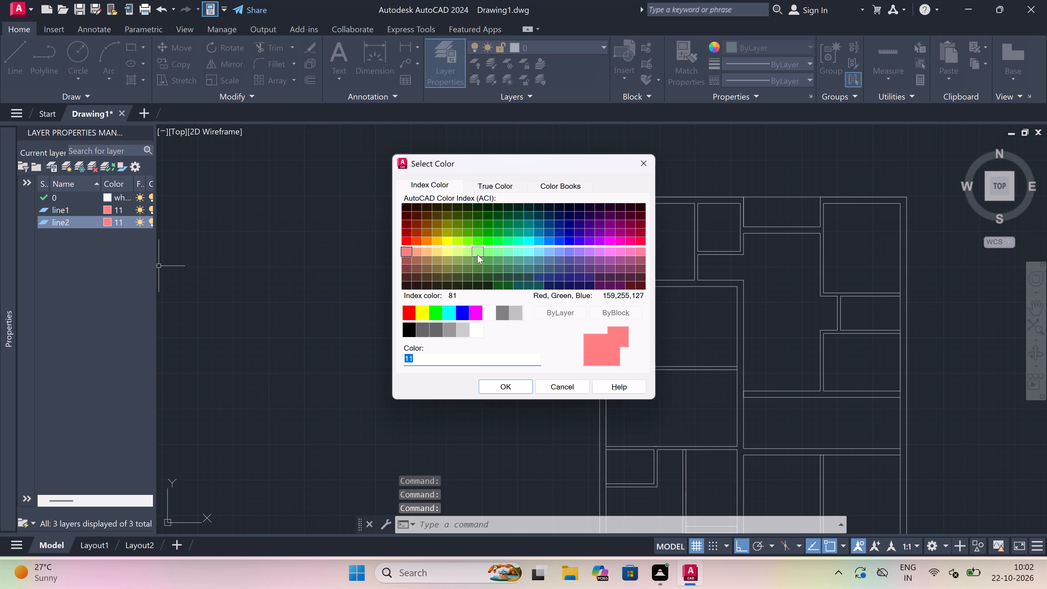
{"action": "left_click", "coordinate": [478, 253]}
{"action": "double_click", "coordinate": [505, 390]}
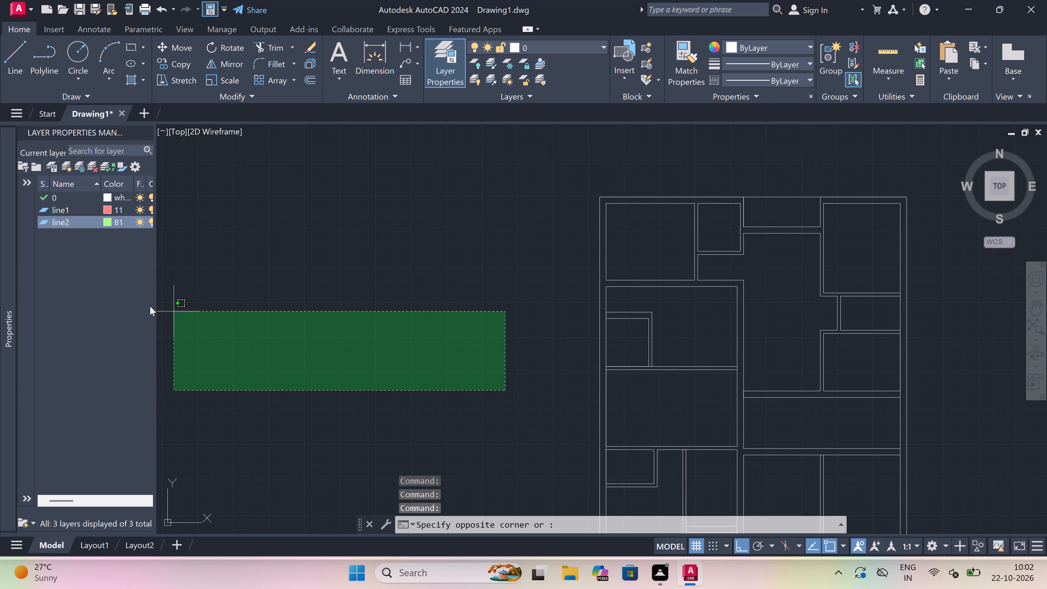
{"action": "key", "text": "Escape"}
Create a layer named line3 with colour 171.
{"action": "right_click", "coordinate": [81, 277]}
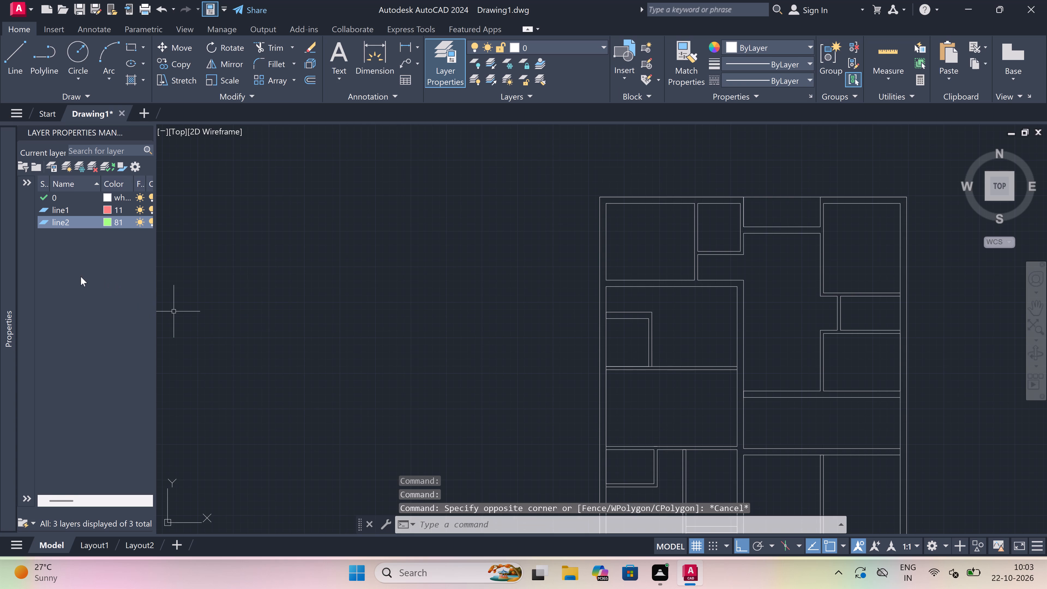
{"action": "left_click", "coordinate": [115, 268]}
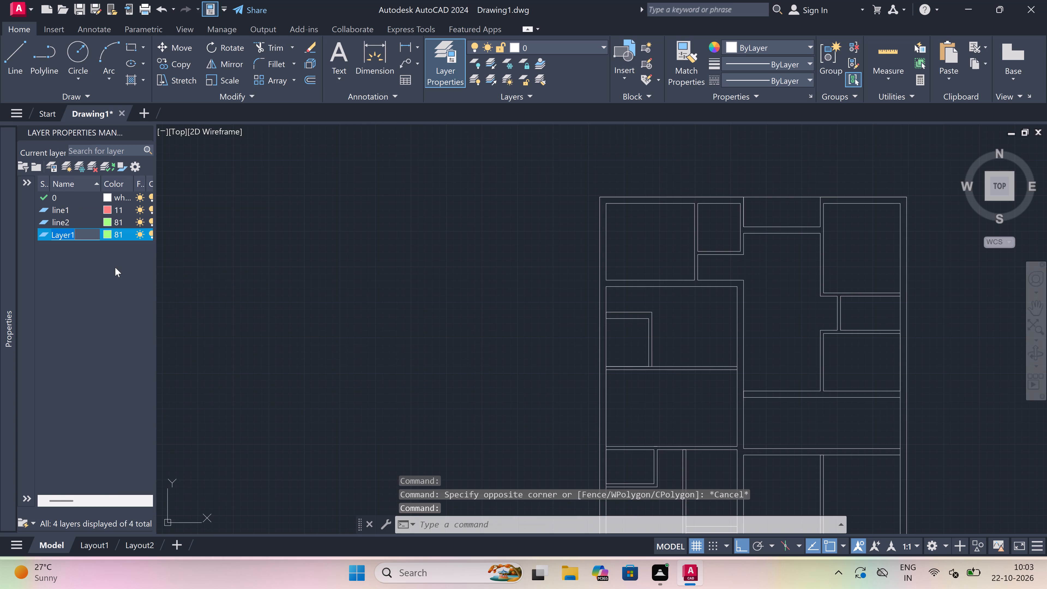
{"action": "key", "text": "BackSpace"}
{"action": "type", "text": "lin"}
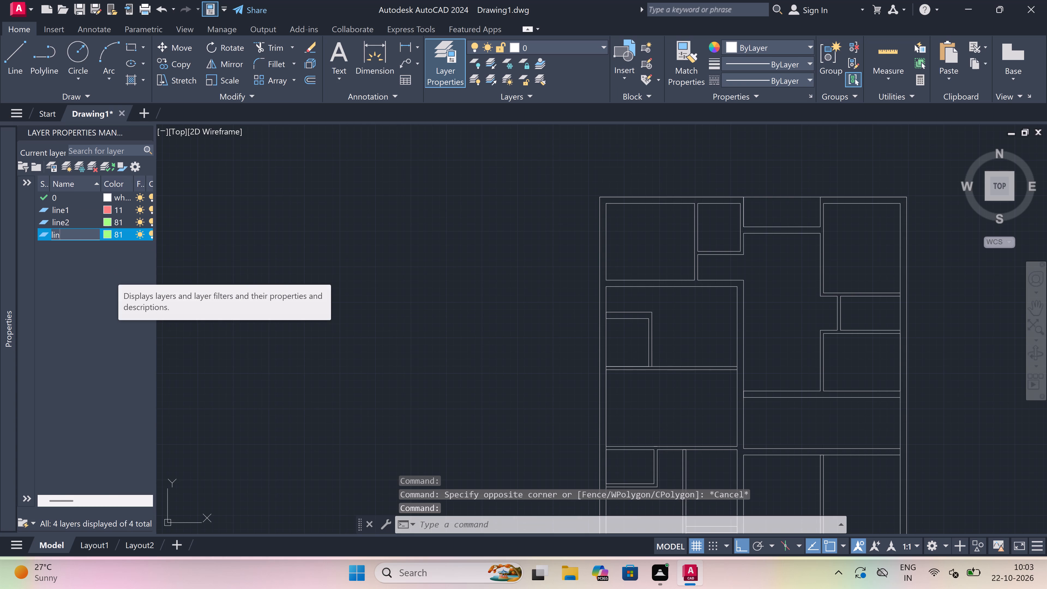
{"action": "type", "text": "e3"}
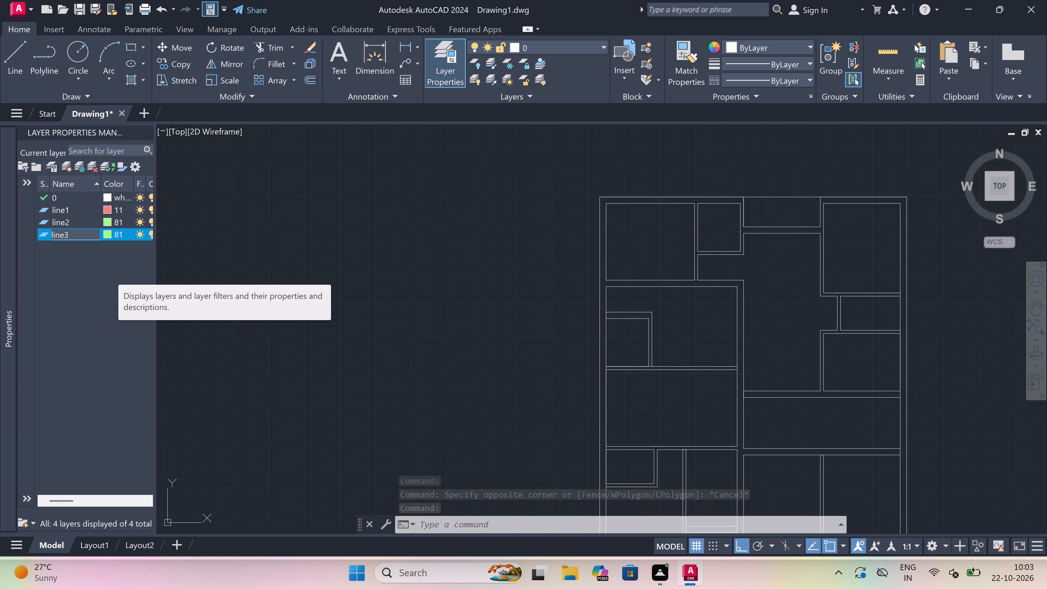
{"action": "left_click", "coordinate": [110, 236]}
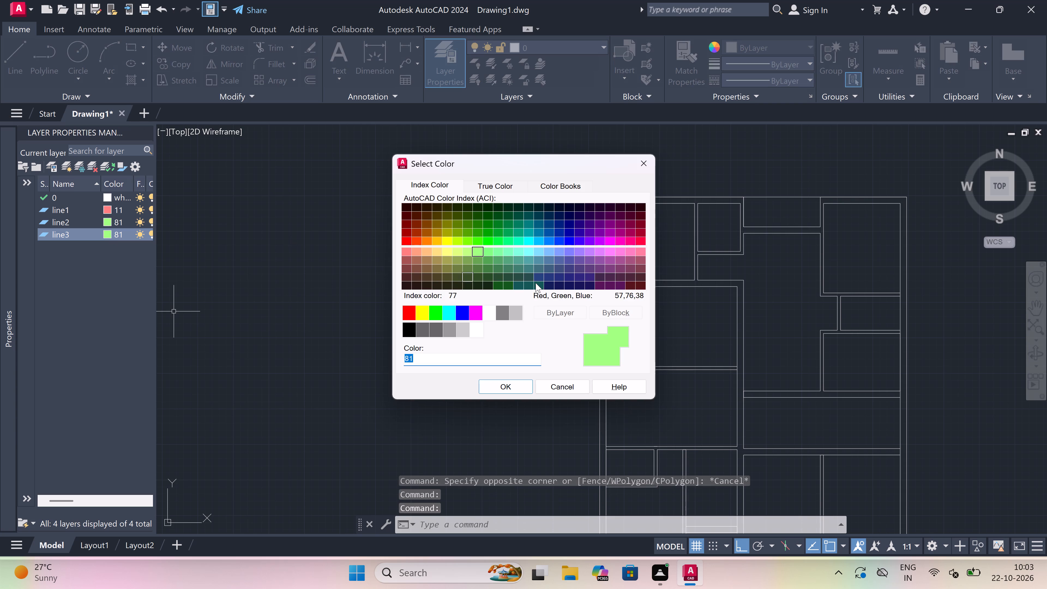
{"action": "left_click", "coordinate": [567, 248]}
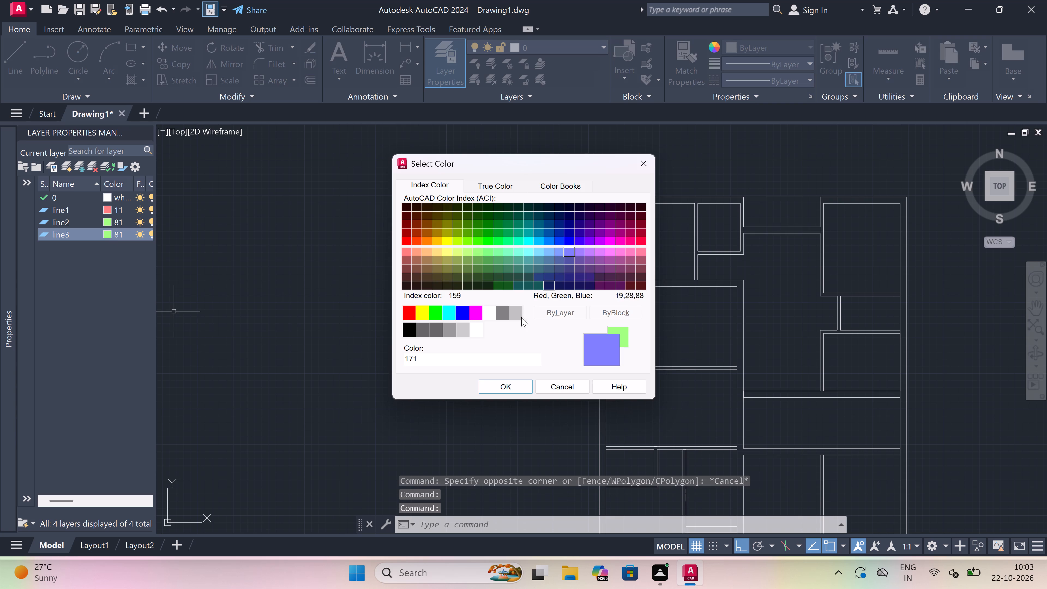
{"action": "double_click", "coordinate": [511, 382]}
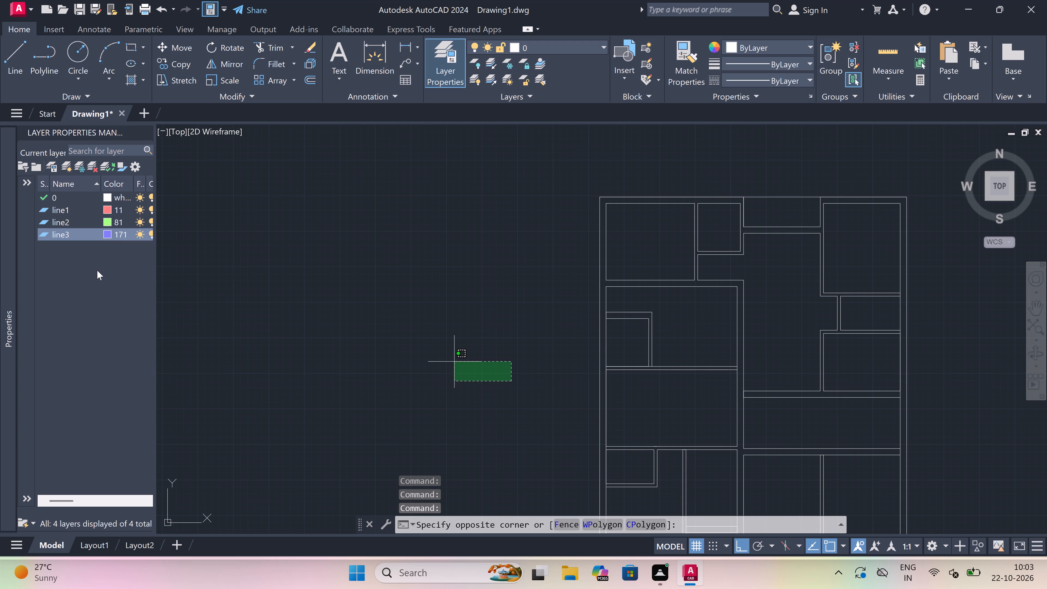
{"action": "key", "text": "Escape"}
Create a layer named line4 with colour 191.
{"action": "right_click", "coordinate": [100, 284]}
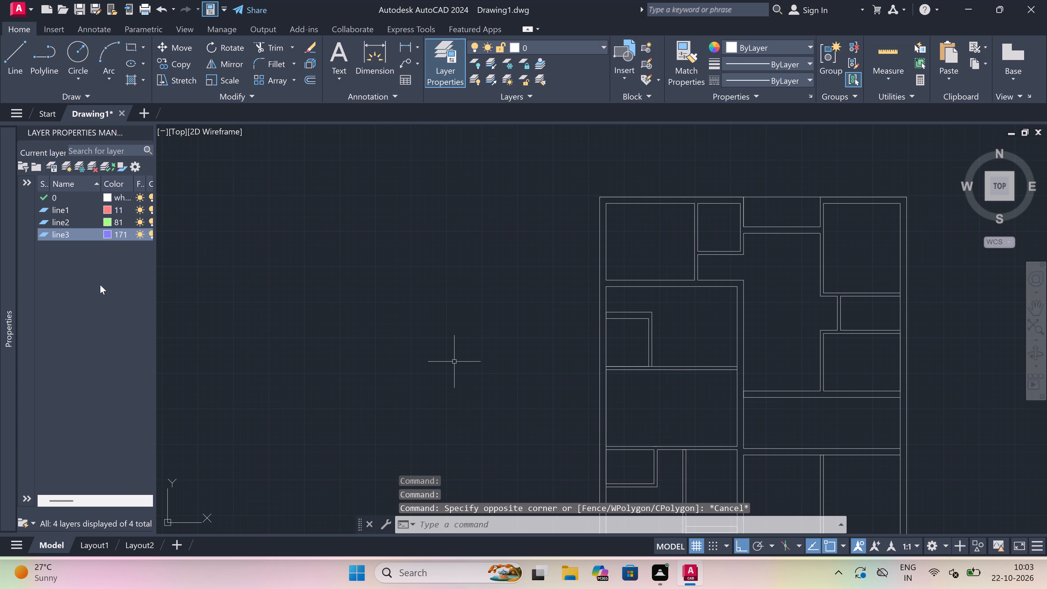
{"action": "left_click", "coordinate": [146, 266]}
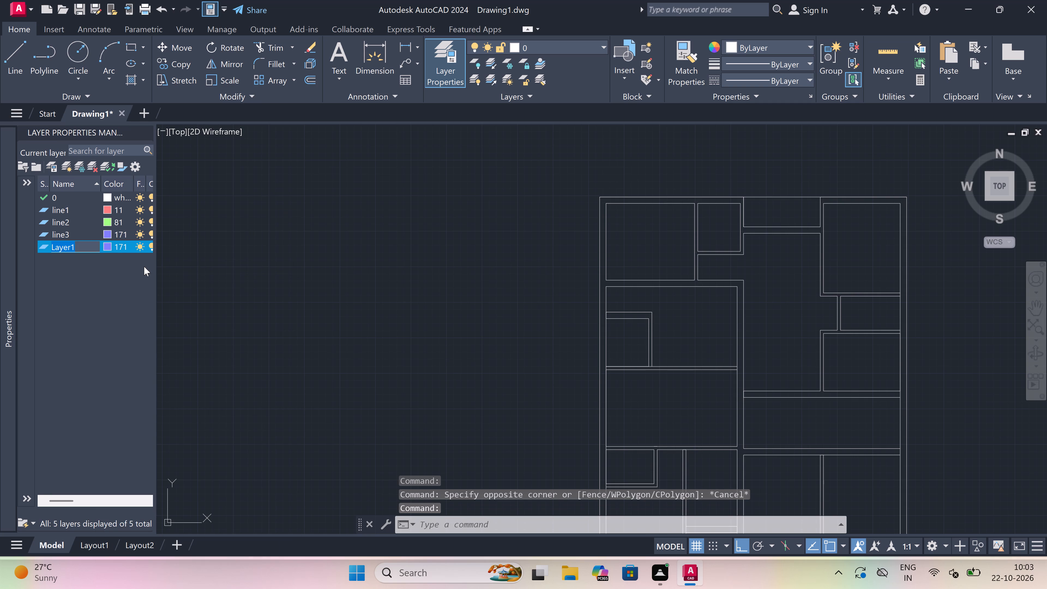
{"action": "key", "text": "BackSpace"}
{"action": "type", "text": "lin"}
{"action": "type", "text": "e4"}
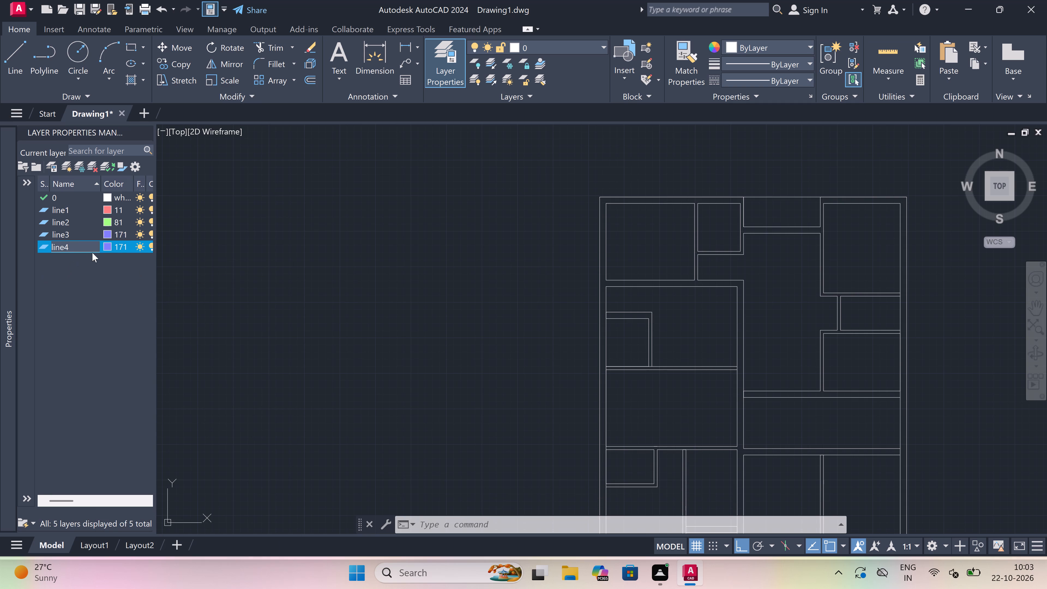
{"action": "left_click", "coordinate": [109, 245]}
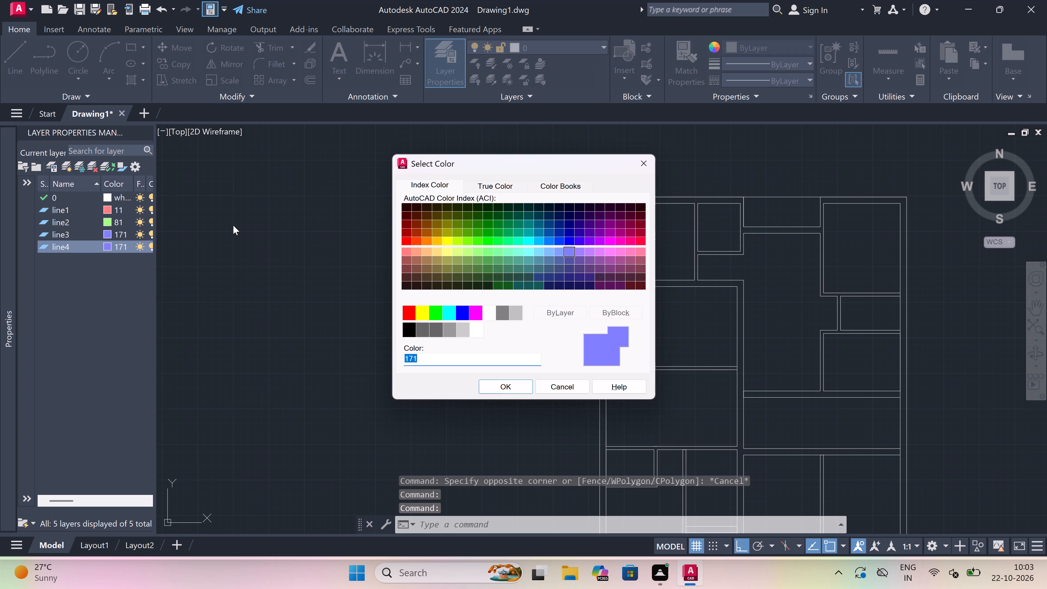
{"action": "left_click", "coordinate": [591, 248]}
{"action": "left_click_drag", "start_coordinate": [591, 248], "coordinate": [591, 256]}
{"action": "left_click_drag", "start_coordinate": [585, 336], "coordinate": [587, 331]}
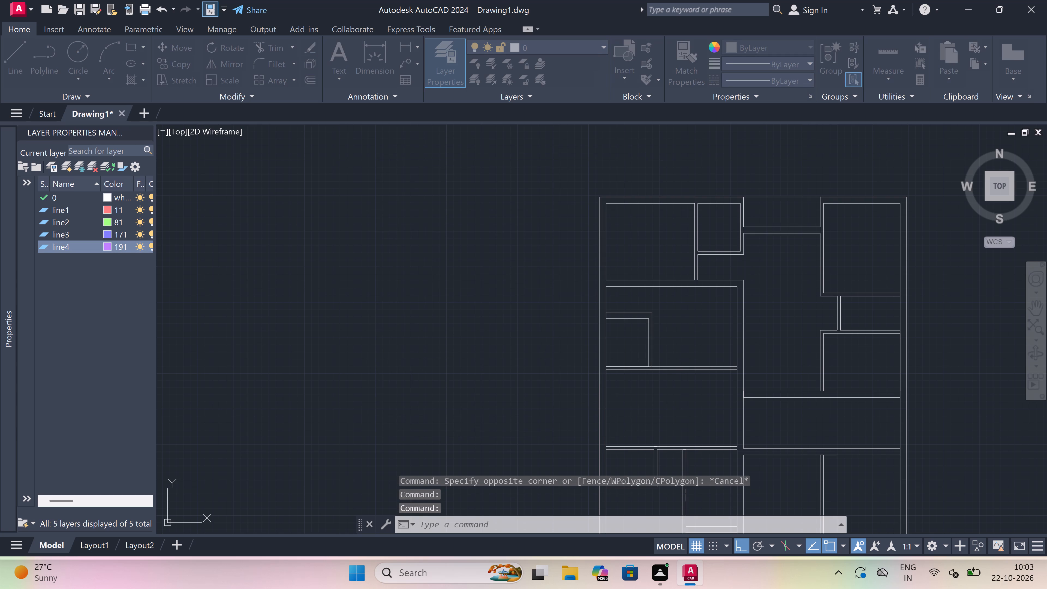
{"action": "left_click_drag", "start_coordinate": [587, 331], "coordinate": [557, 371]}
{"action": "key", "text": "Escape"}
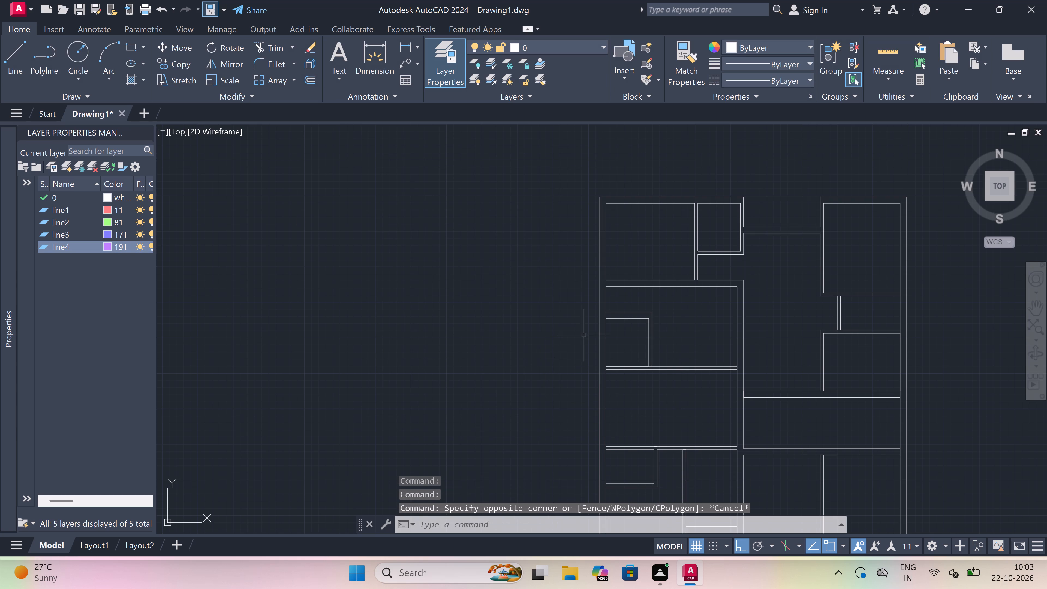
With layer line4 current, draw a line across the top-left room's right partition near its lower end, then 2" up from its midpoint and 3' left.
{"action": "key", "text": "l"}
{"action": "key", "text": "space"}
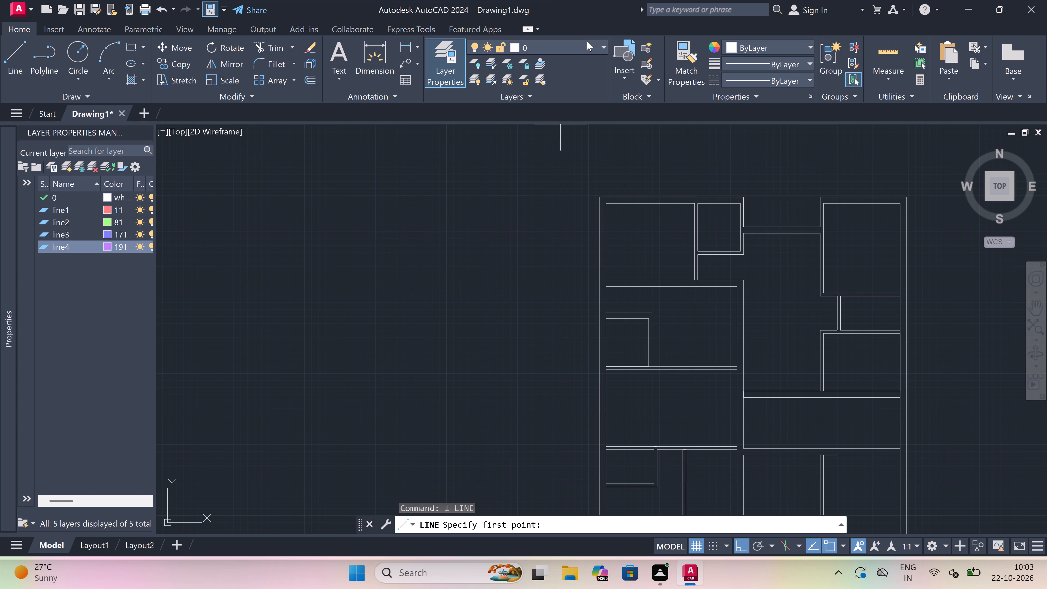
{"action": "left_click", "coordinate": [586, 44]}
{"action": "double_click", "coordinate": [562, 122]}
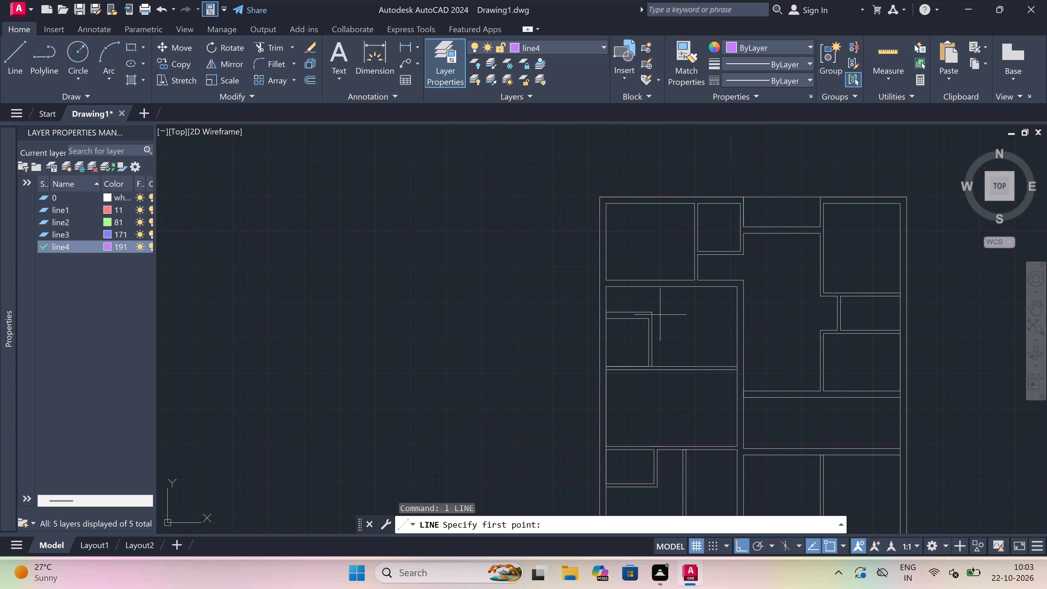
{"action": "scroll", "coordinate": [688, 250], "scroll_direction": "up", "scroll_amount": 2}
{"action": "scroll", "coordinate": [738, 299], "scroll_direction": "up", "scroll_amount": 2}
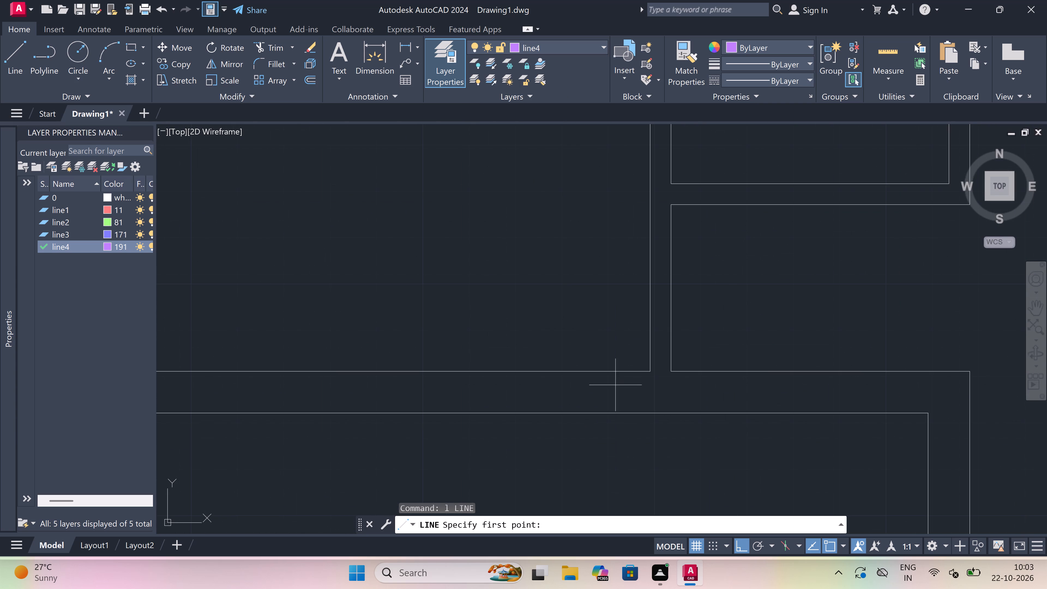
{"action": "left_click", "coordinate": [652, 357]}
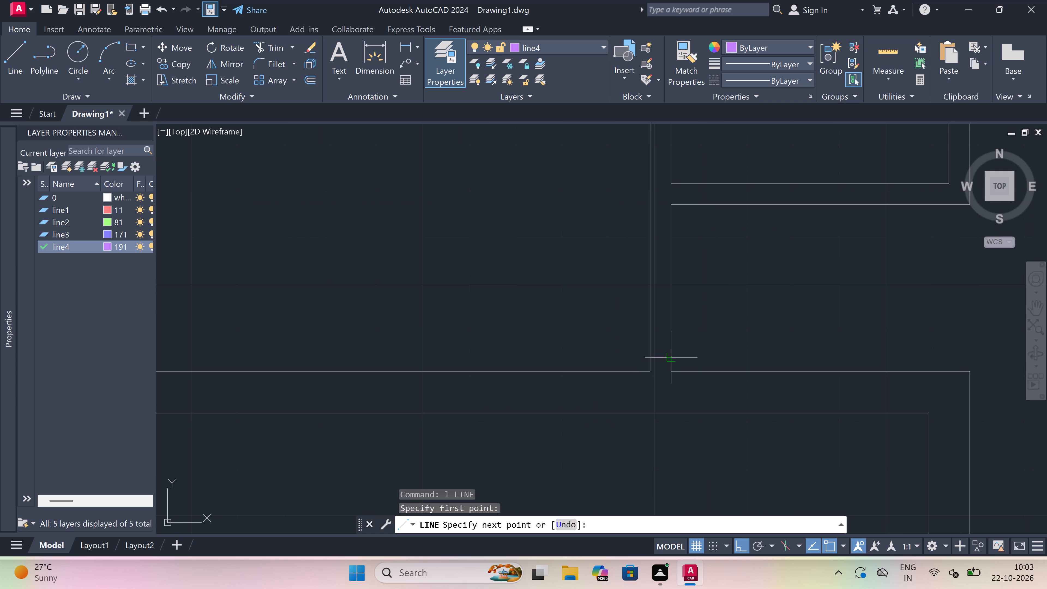
{"action": "left_click", "coordinate": [673, 355]}
{"action": "left_click", "coordinate": [661, 356]}
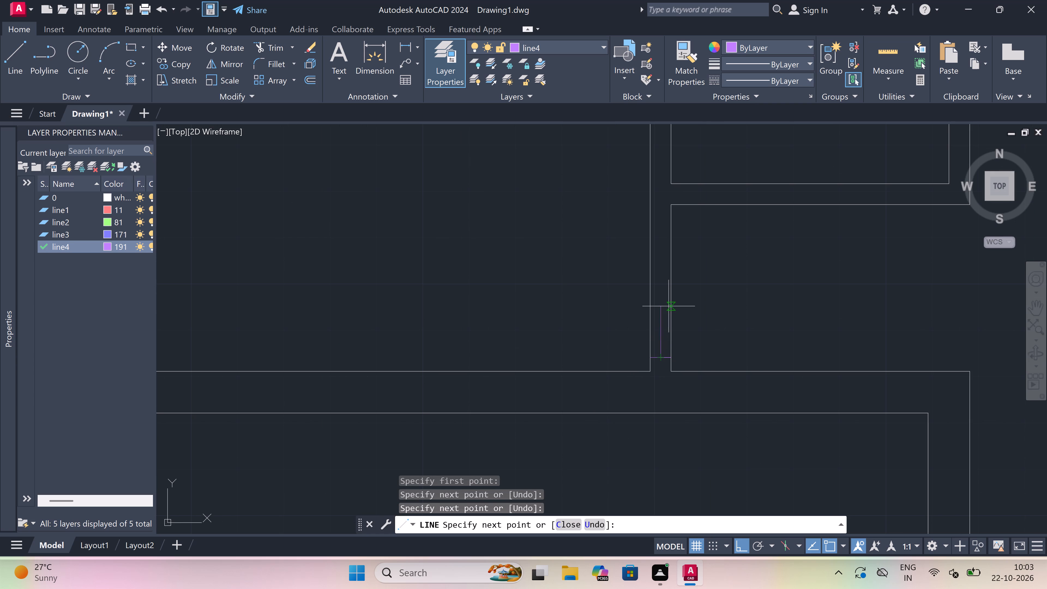
{"action": "type", "text": "2\""}
{"action": "key", "text": "space"}
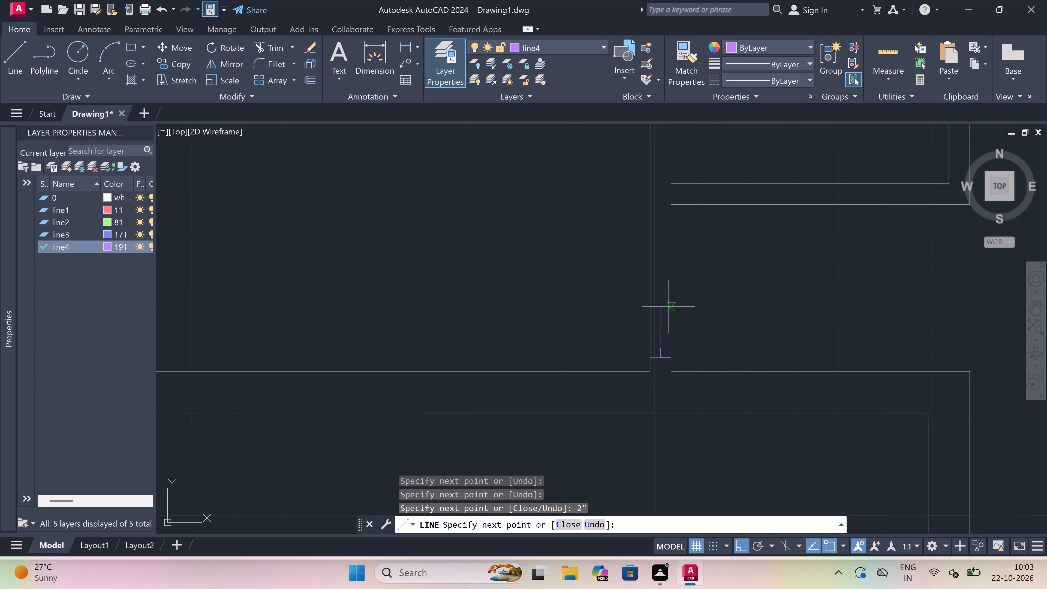
{"action": "type", "text": "3'"}
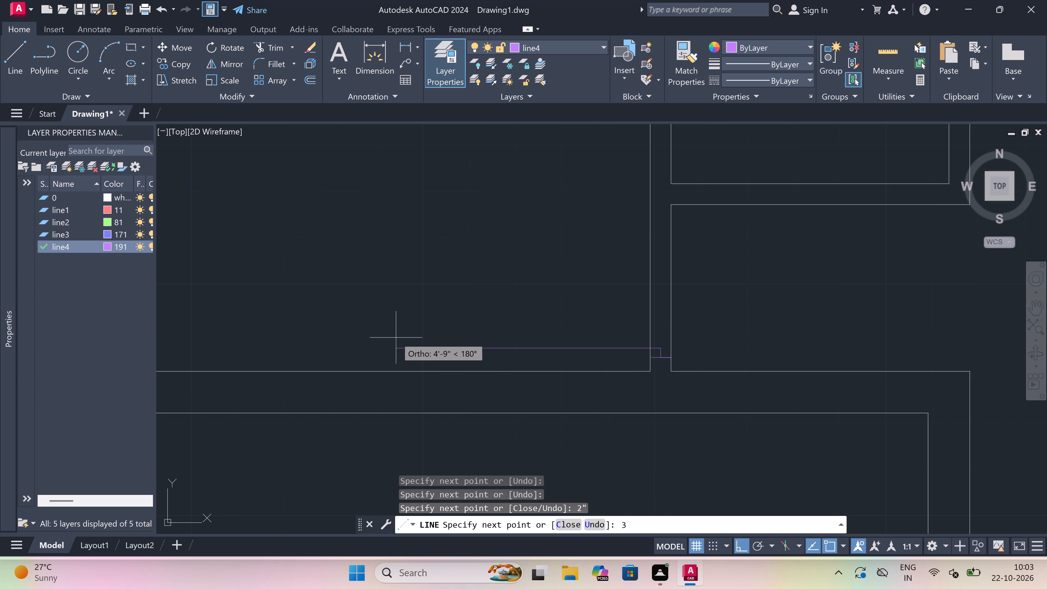
{"action": "key", "text": "space"}
{"action": "key", "text": "Escape"}
Draw the opposite jamb line across the same partition just below the small room's corner, with a 2" stub down from its midpoint.
{"action": "key", "text": "space"}
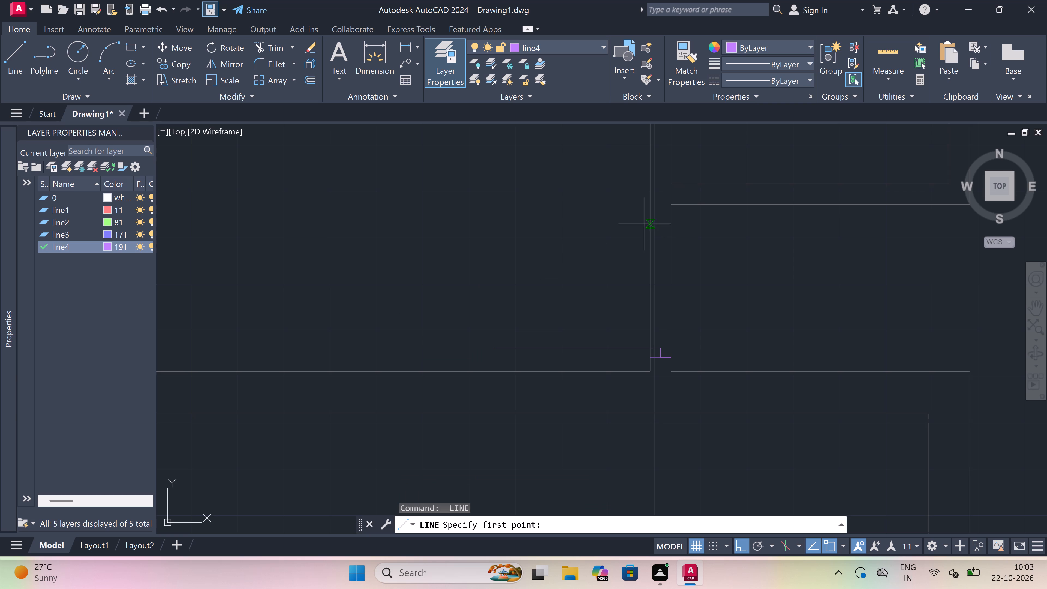
{"action": "left_click", "coordinate": [651, 217]}
{"action": "left_click", "coordinate": [667, 216]}
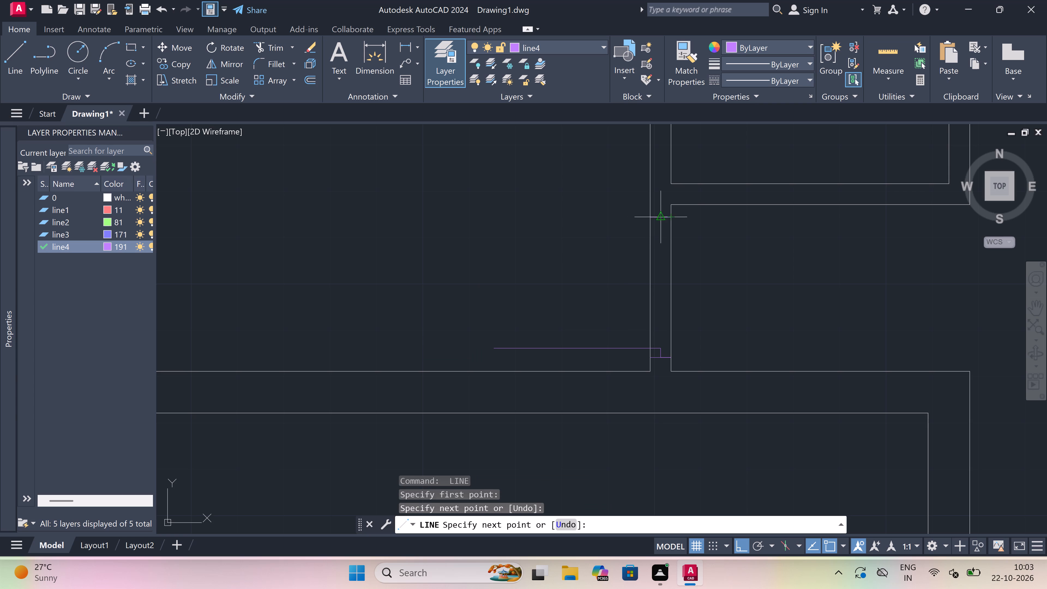
{"action": "left_click", "coordinate": [661, 215]}
{"action": "key", "text": "2"}
{"action": "type", "text": "\""}
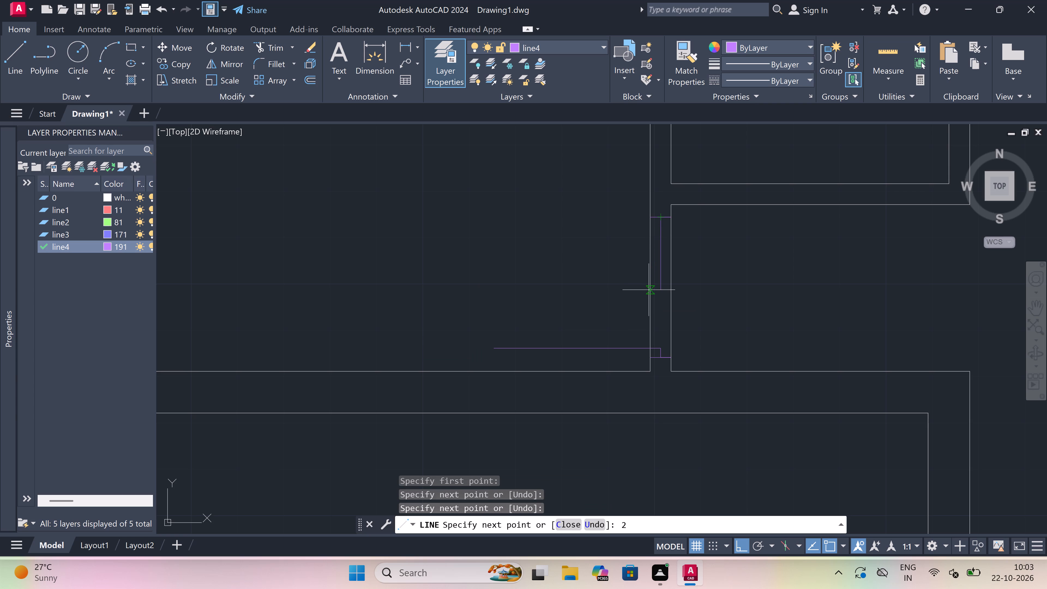
{"action": "key", "text": "space"}
{"action": "key", "text": "Escape"}
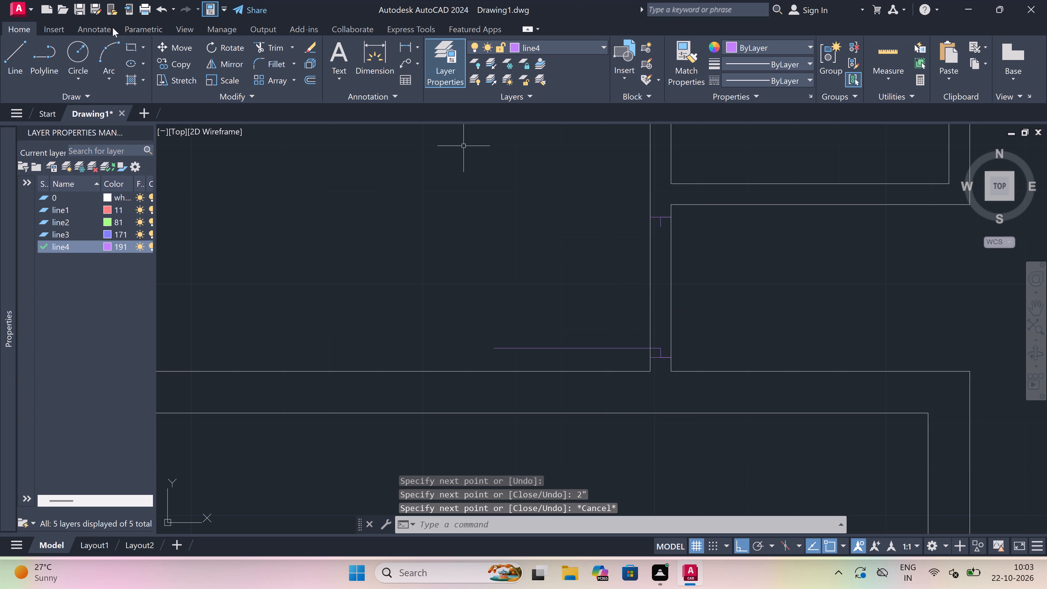
Draw the door swing as a Start, End, Direction arc from the 3' leaf's free end to the upper jamb stub.
{"action": "left_click", "coordinate": [107, 70]}
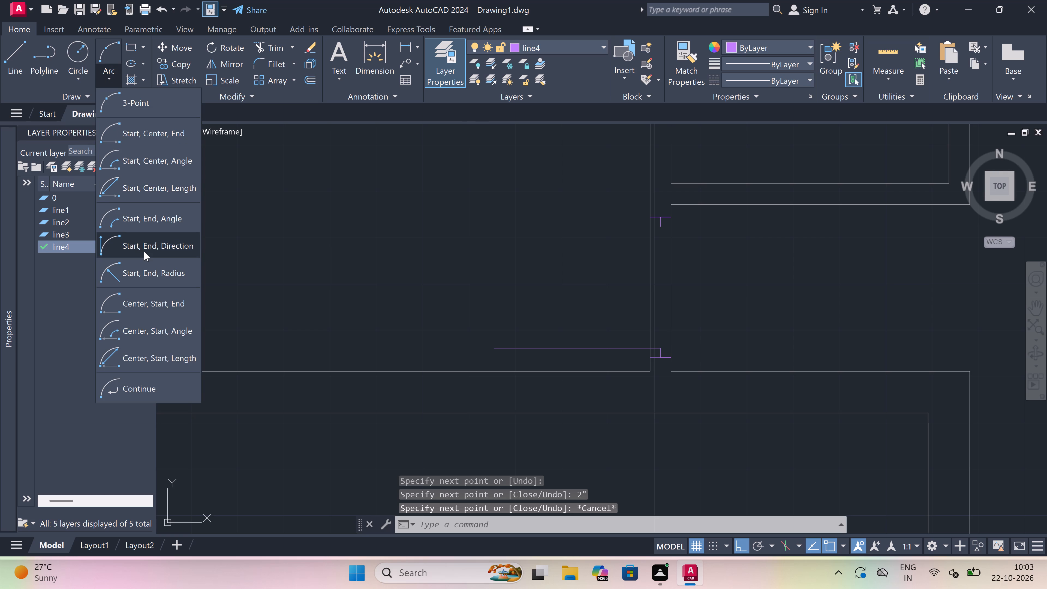
{"action": "left_click", "coordinate": [150, 244]}
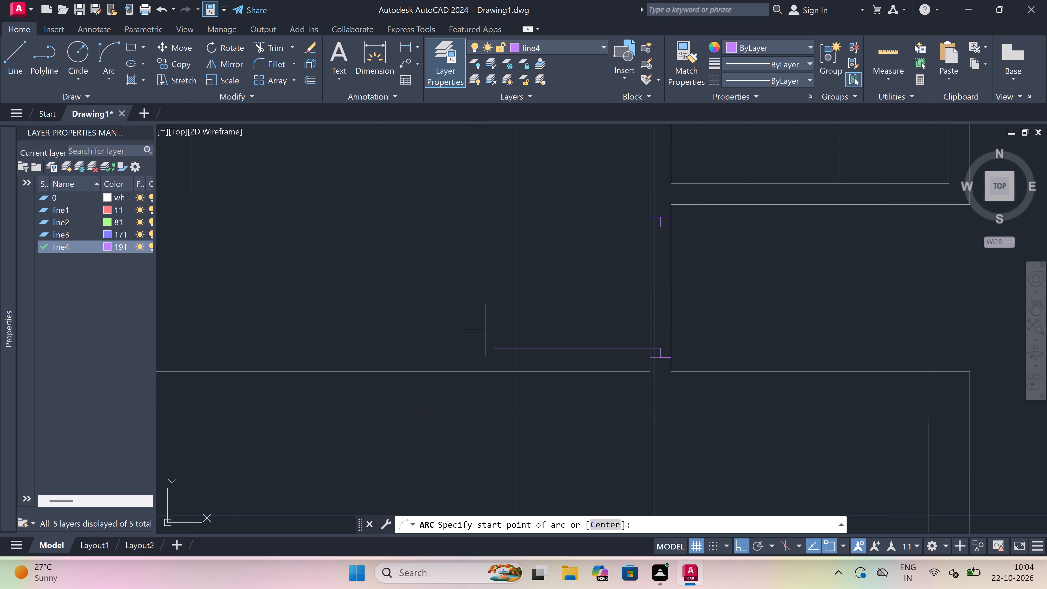
{"action": "left_click", "coordinate": [498, 350]}
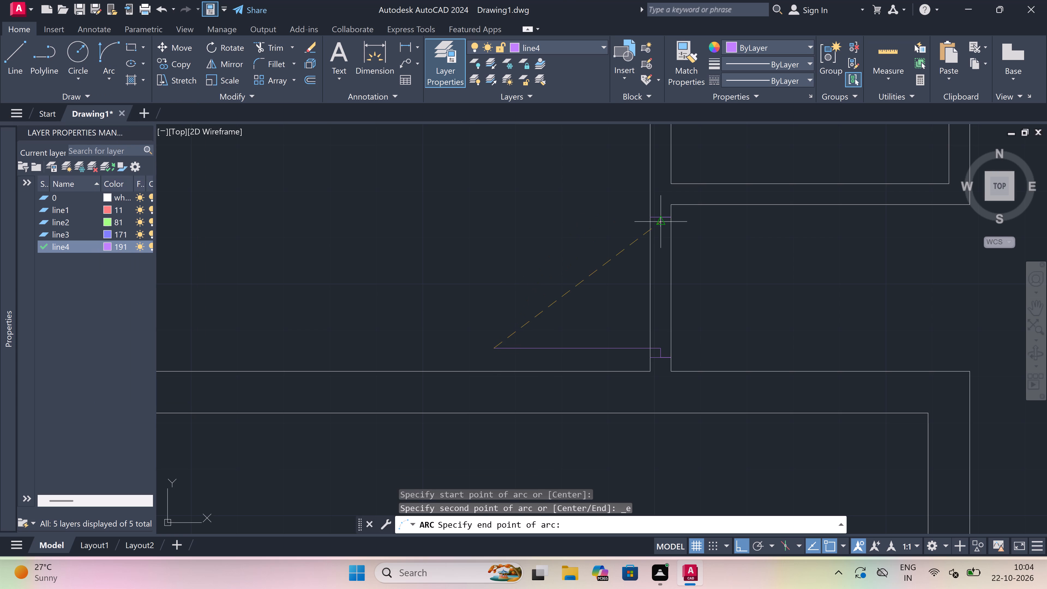
{"action": "left_click_drag", "start_coordinate": [665, 227], "coordinate": [670, 225]}
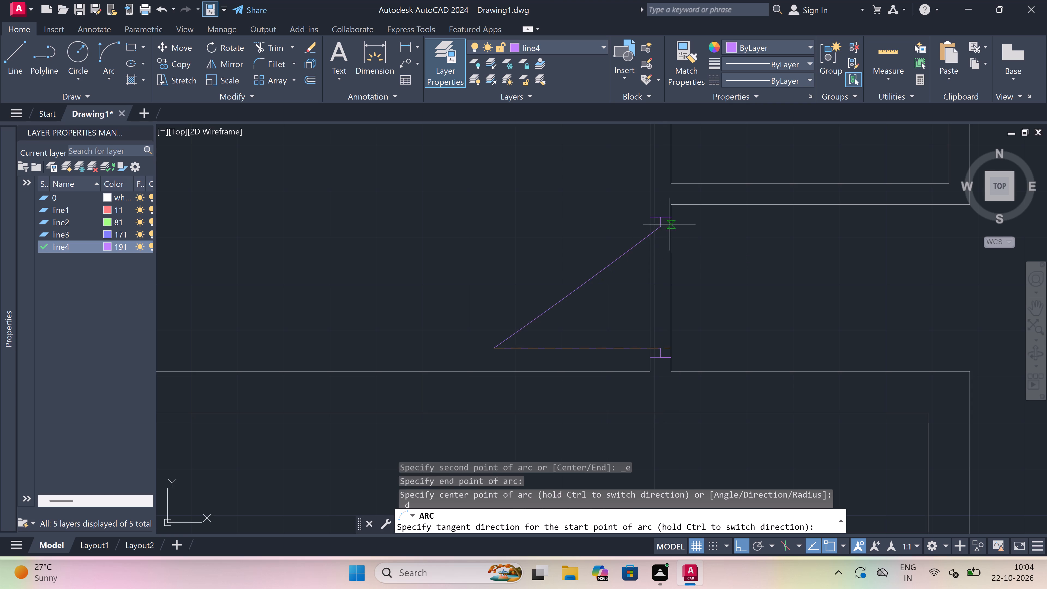
{"action": "left_click_drag", "start_coordinate": [586, 211], "coordinate": [586, 214]}
Trim both partition lines between the two jambs to open the top-left room's doorway.
{"action": "key", "text": "t"}
{"action": "key", "text": "r"}
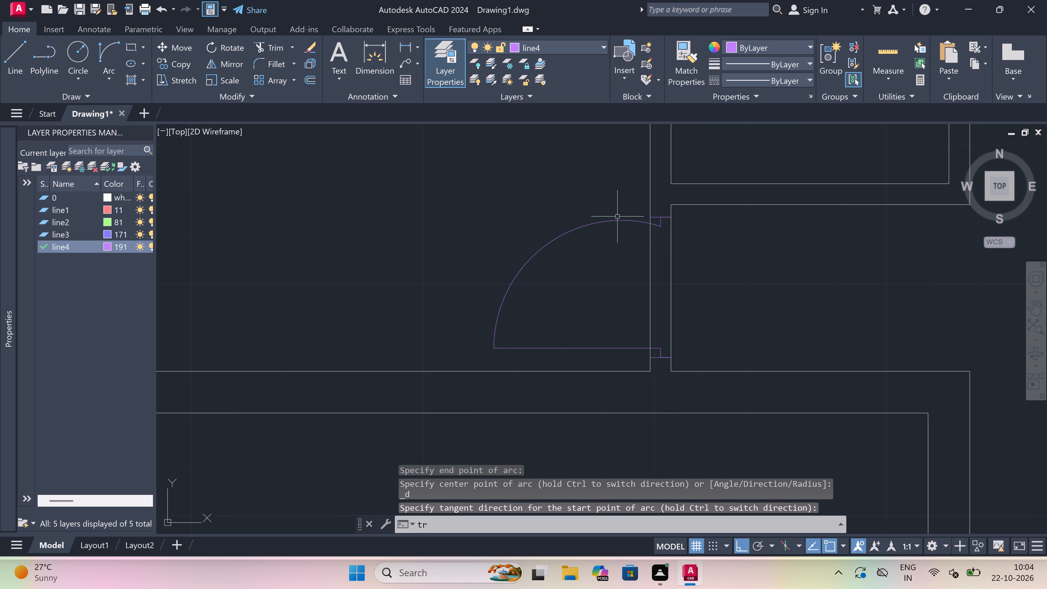
{"action": "key", "text": "space"}
{"action": "left_click_drag", "start_coordinate": [599, 298], "coordinate": [604, 297]}
{"action": "left_click", "coordinate": [780, 276]}
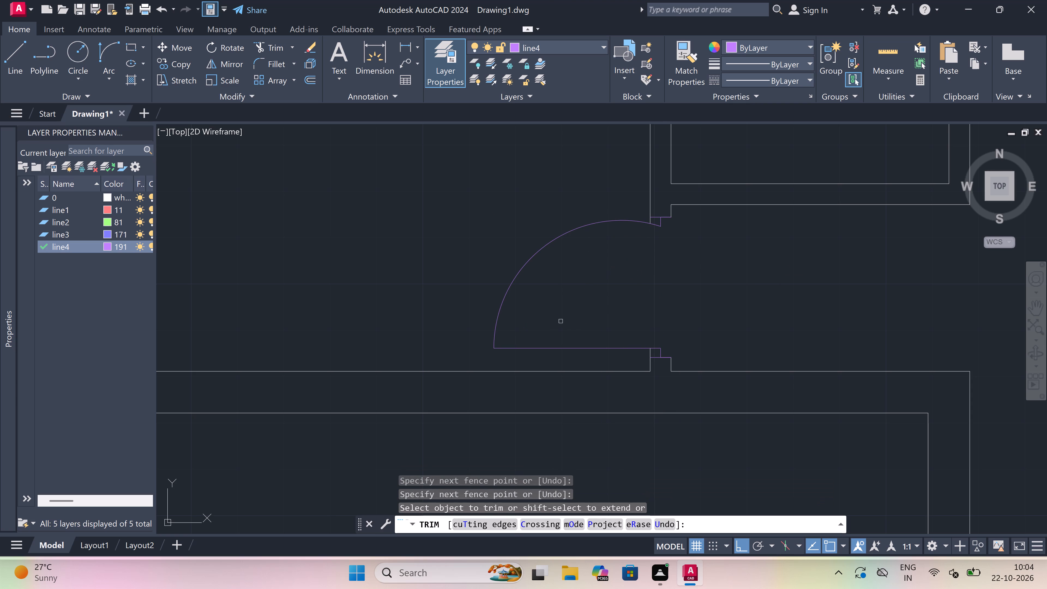
{"action": "key", "text": "Escape"}
{"action": "key", "text": "Escape"}
Draw a jamb line across the small upper room's bottom partition near its right end, then 2" left from its midpoint and 2' up.
{"action": "scroll", "coordinate": [551, 303], "scroll_direction": "down", "scroll_amount": 4}
{"action": "scroll", "coordinate": [576, 292], "scroll_direction": "up", "scroll_amount": 1}
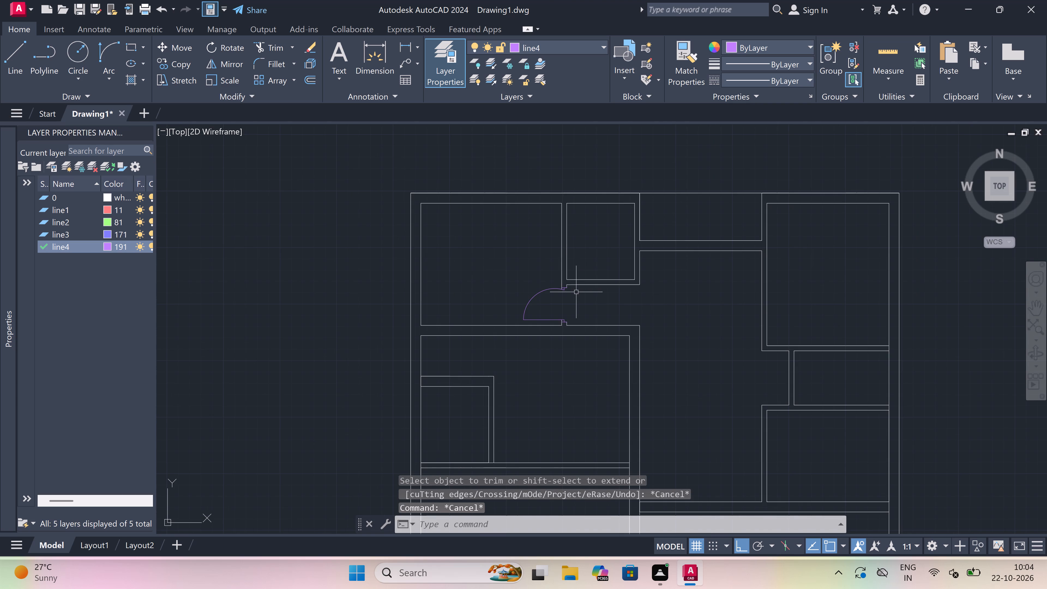
{"action": "key", "text": "l"}
{"action": "key", "text": "space"}
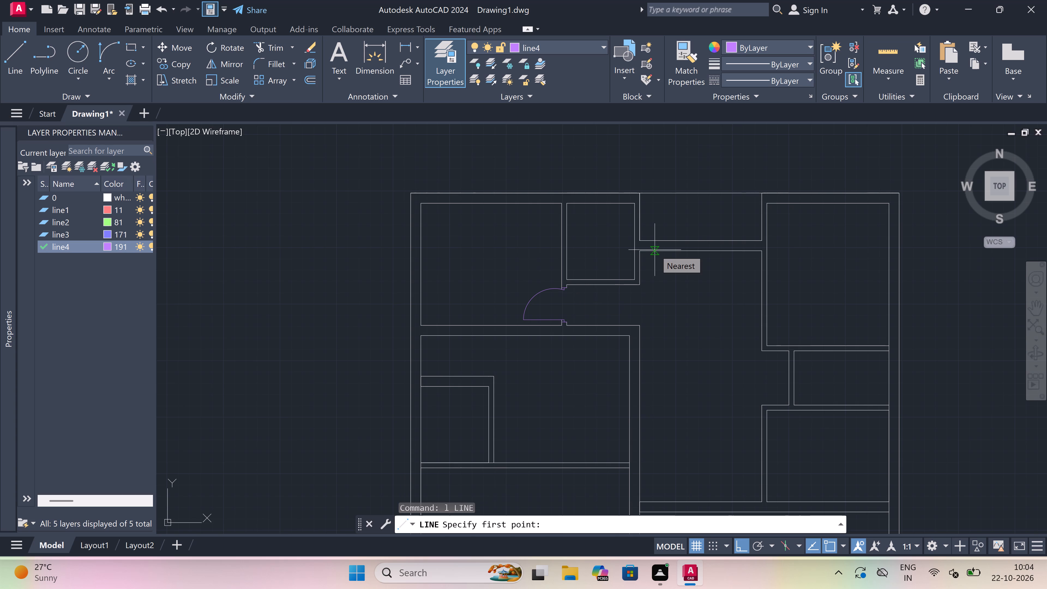
{"action": "scroll", "coordinate": [655, 250], "scroll_direction": "up", "scroll_amount": 2}
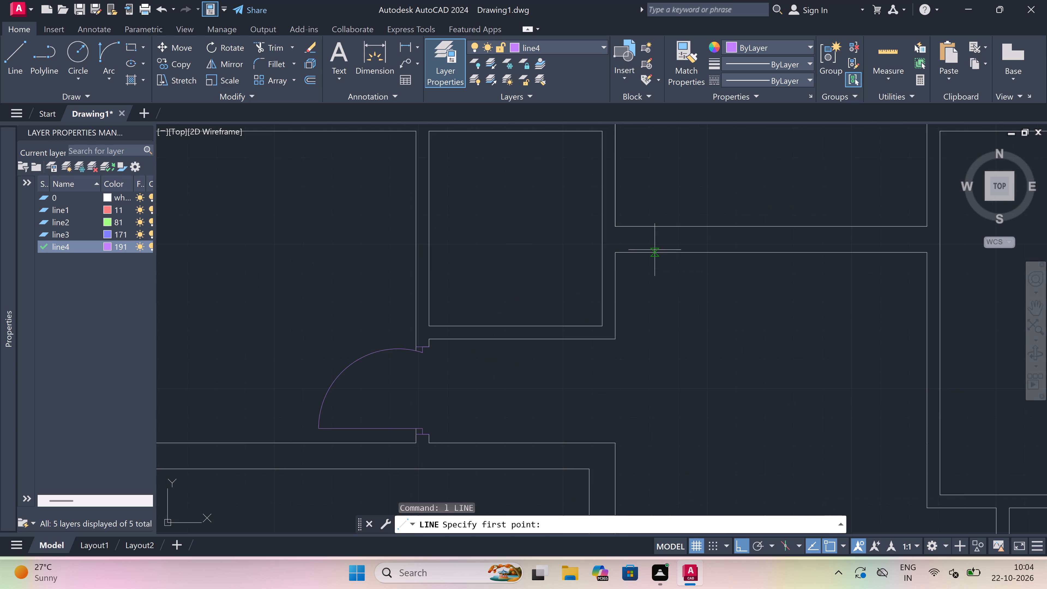
{"action": "scroll", "coordinate": [592, 369], "scroll_direction": "up", "scroll_amount": 2}
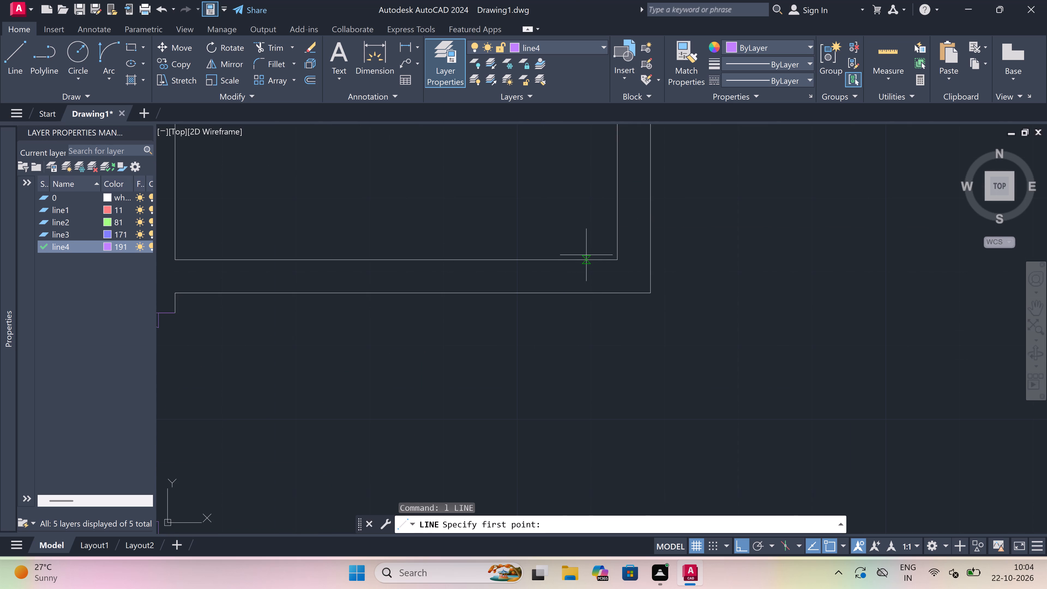
{"action": "left_click", "coordinate": [588, 260]}
{"action": "left_click", "coordinate": [590, 295]}
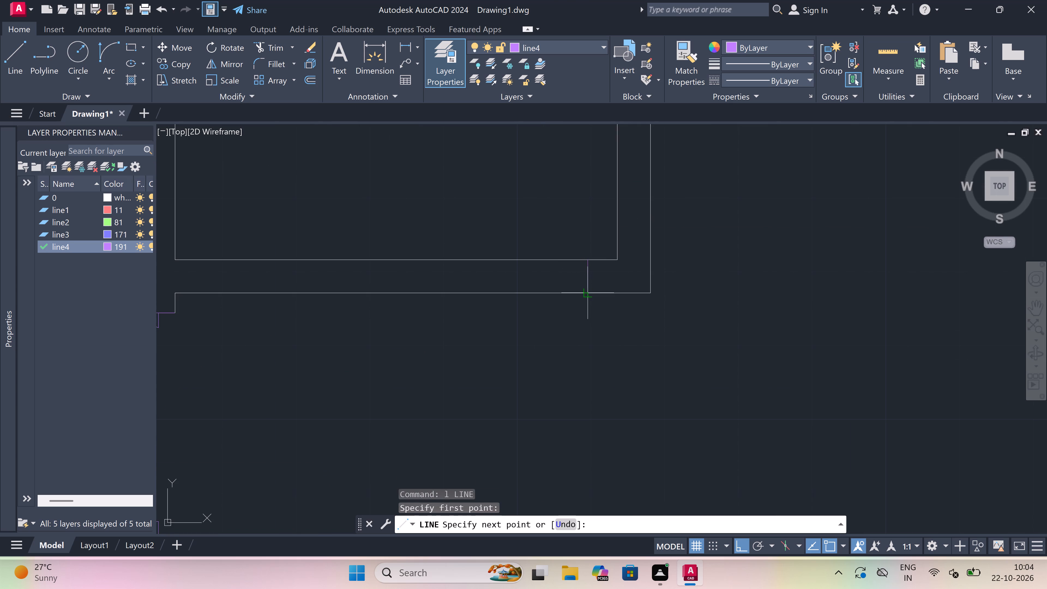
{"action": "scroll", "coordinate": [590, 295], "scroll_direction": "down", "scroll_amount": 3}
{"action": "scroll", "coordinate": [585, 293], "scroll_direction": "up", "scroll_amount": 3}
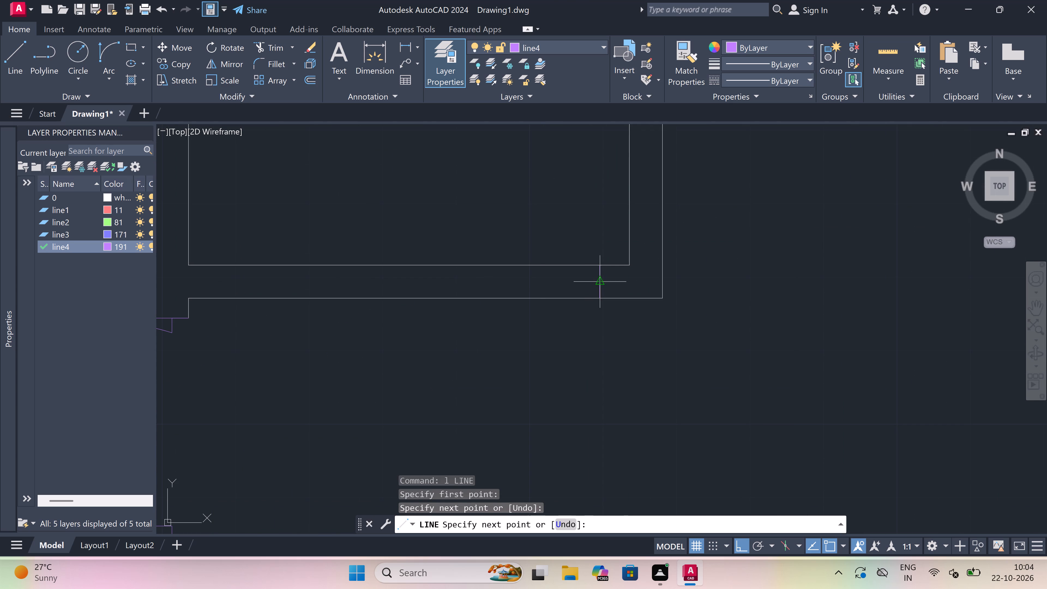
{"action": "double_click", "coordinate": [597, 284]}
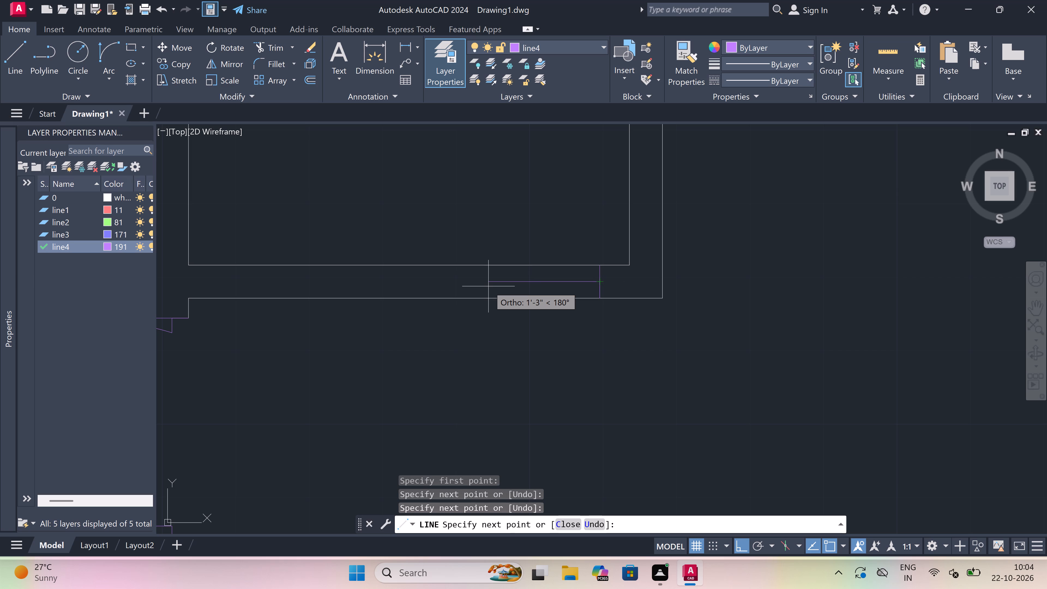
{"action": "key", "text": "2"}
{"action": "key", "text": "shift+quotedbl"}
{"action": "key", "text": "space"}
{"action": "type", "text": "2'"}
{"action": "key", "text": "space"}
{"action": "key", "text": "Escape"}
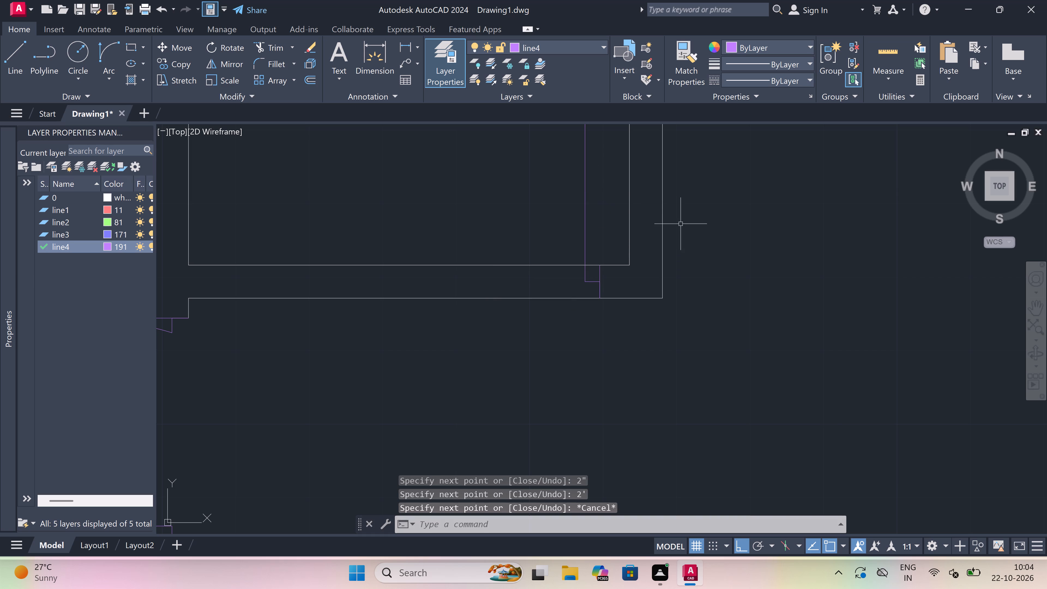
Draw the opposite jamb line across the small room's bottom partition near its middle, with a 2" stub right from its midpoint.
{"action": "key", "text": "space"}
{"action": "scroll", "coordinate": [637, 327], "scroll_direction": "down", "scroll_amount": 2}
{"action": "scroll", "coordinate": [565, 267], "scroll_direction": "down", "scroll_amount": 1}
{"action": "scroll", "coordinate": [565, 267], "scroll_direction": "up", "scroll_amount": 2}
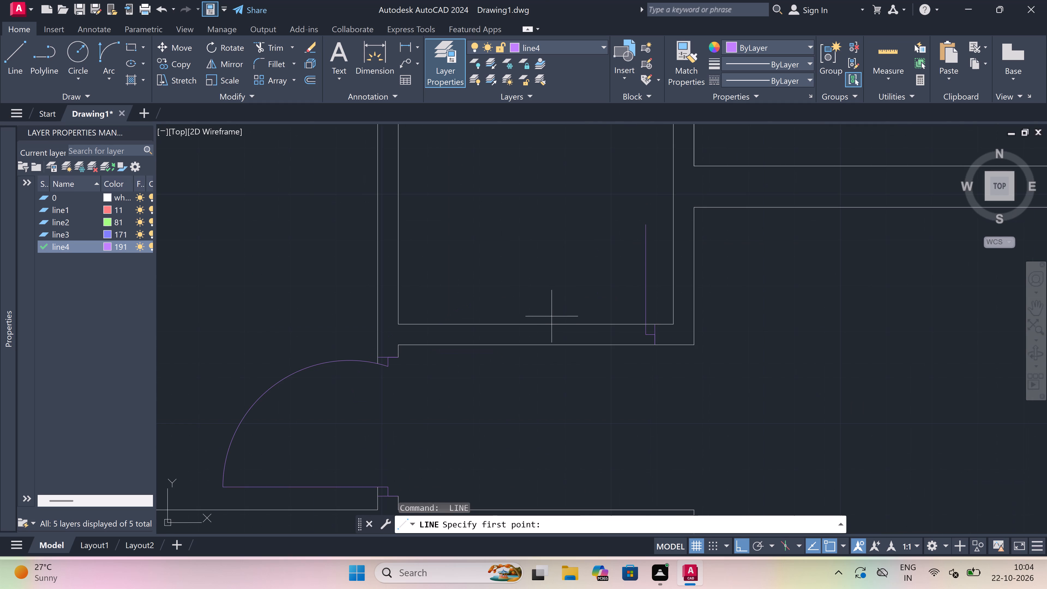
{"action": "left_click", "coordinate": [551, 324]}
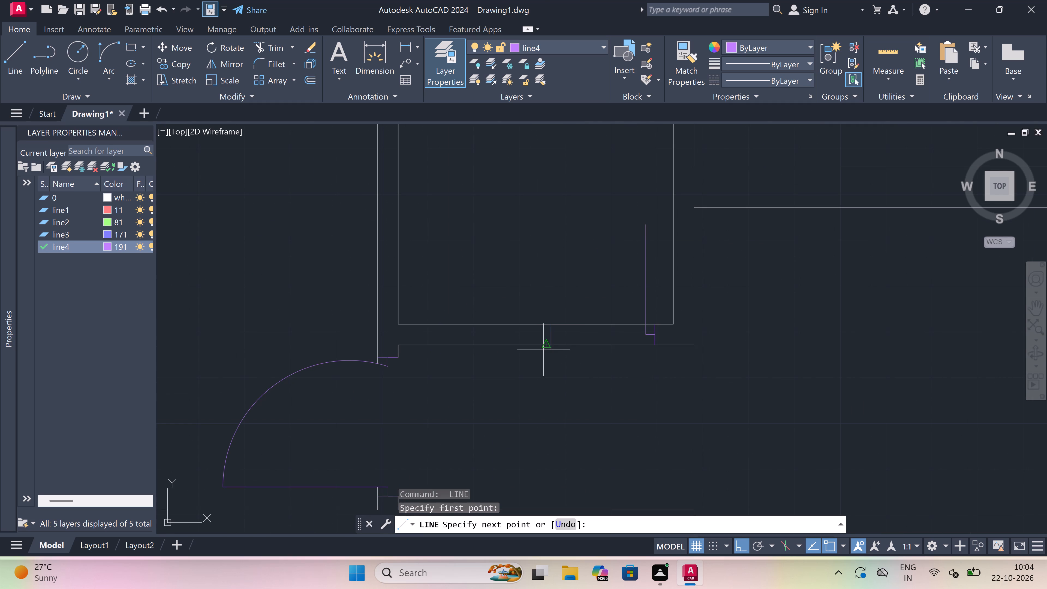
{"action": "double_click", "coordinate": [552, 345]}
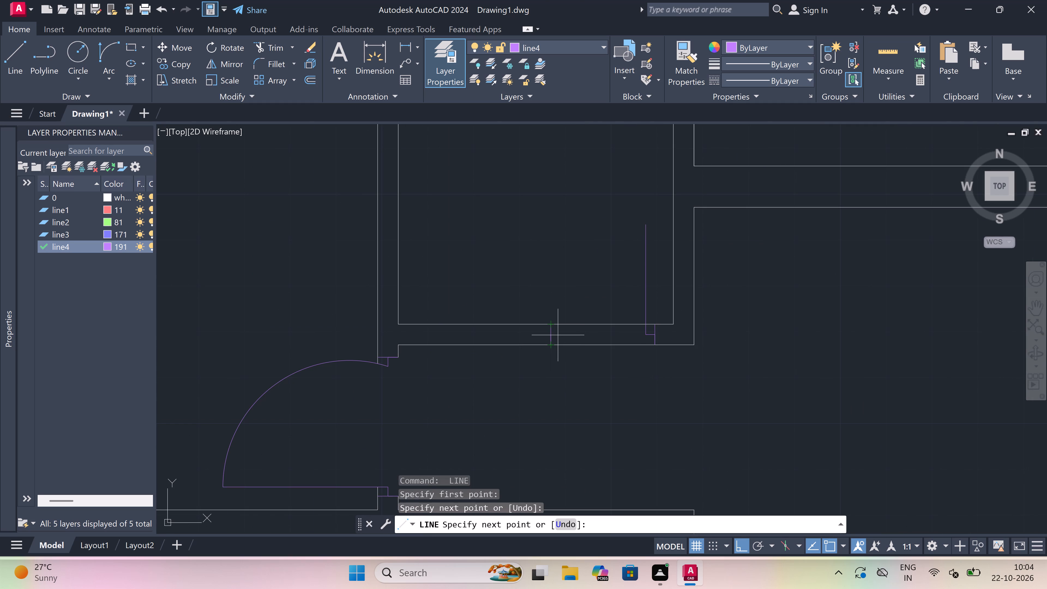
{"action": "left_click", "coordinate": [552, 338]}
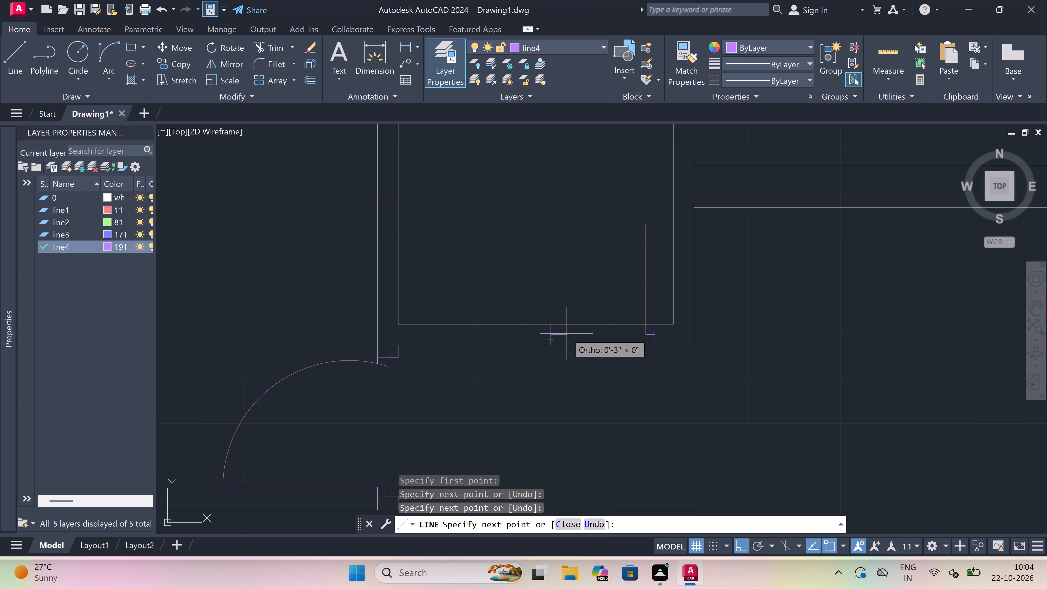
{"action": "type", "text": "2\""}
{"action": "key", "text": "space"}
{"action": "key", "text": "Escape"}
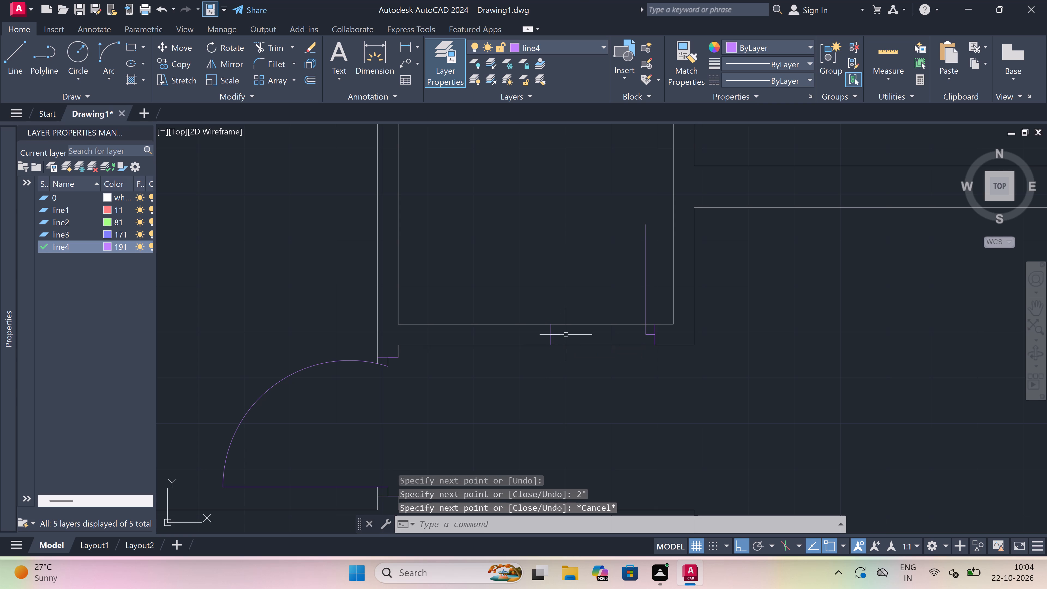
Draw the small room's door swing as a Start, End, Direction arc from the 2' leaf's free end to the left jamb stub.
{"action": "left_click", "coordinate": [114, 50]}
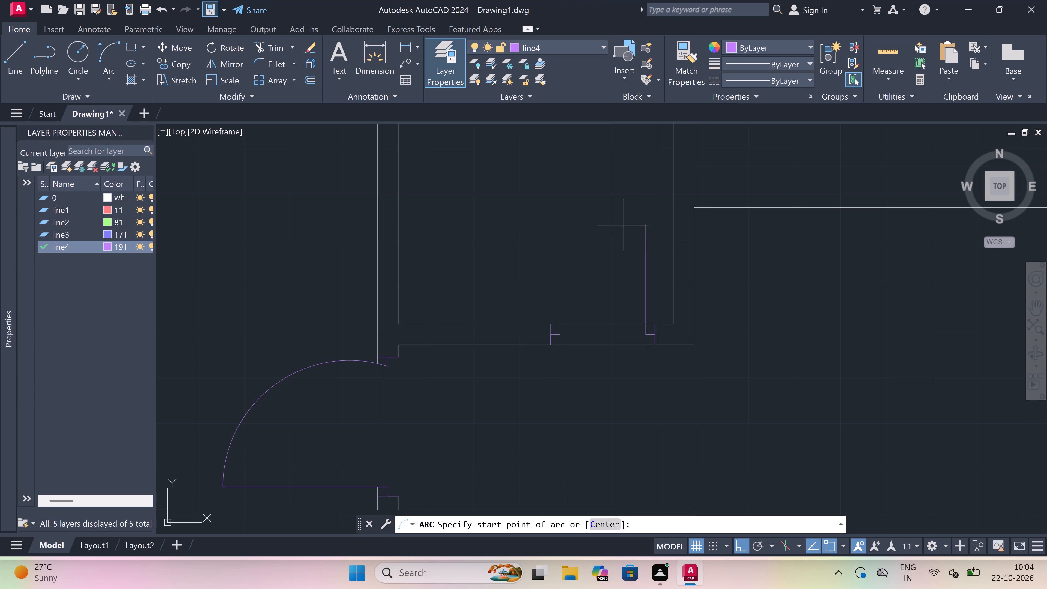
{"action": "double_click", "coordinate": [644, 224]}
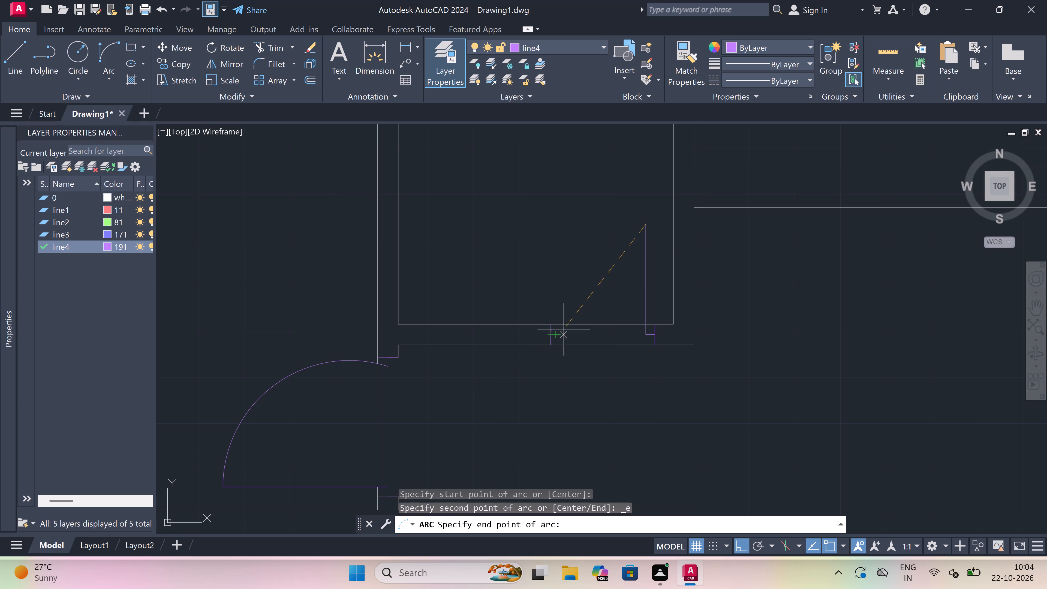
{"action": "left_click", "coordinate": [560, 332]}
{"action": "left_click", "coordinate": [535, 276]}
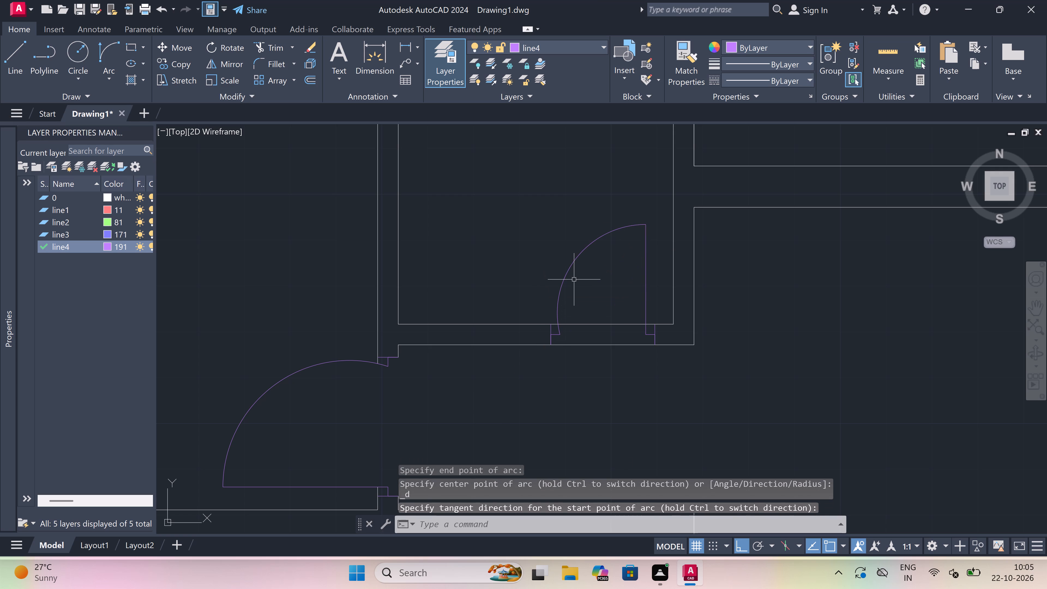
Trim both lines of the small room's bottom partition between the jambs to open the doorway.
{"action": "key", "text": "t"}
{"action": "key", "text": "r"}
{"action": "key", "text": "space"}
{"action": "double_click", "coordinate": [603, 290]}
{"action": "double_click", "coordinate": [612, 464]}
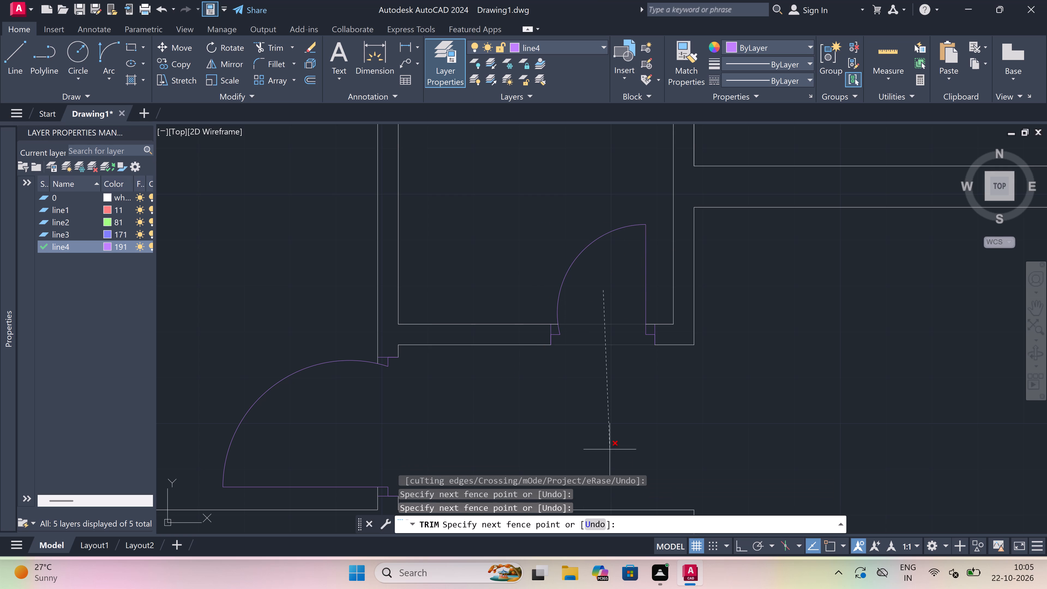
{"action": "key", "text": "Escape"}
Draw a jamb line across each end of the upper central recess's horizontal wall, joined by a centre line from the left jamb's midpoint.
{"action": "type", "text": "l"}
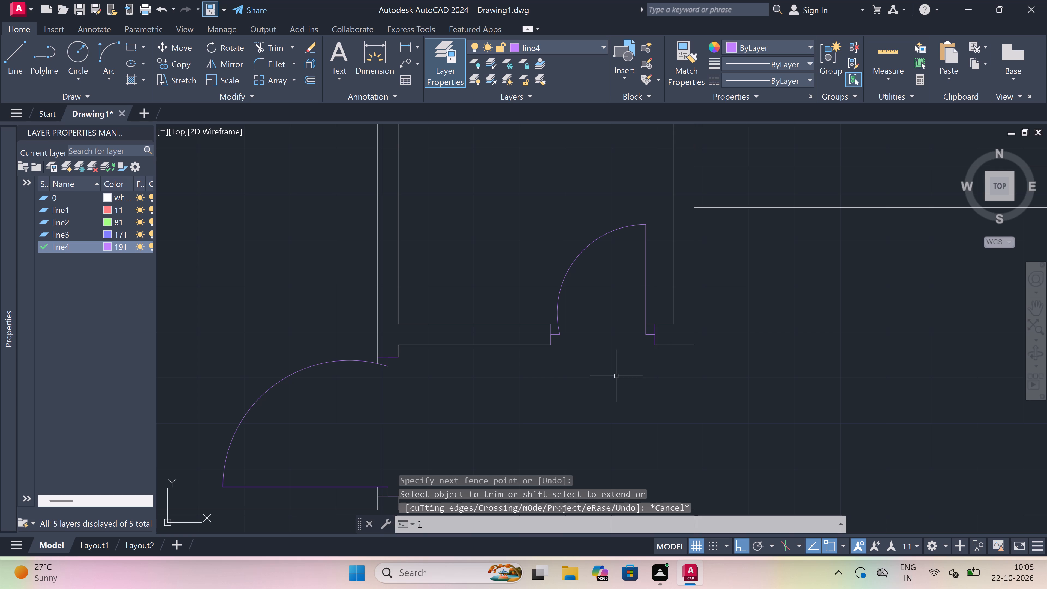
{"action": "key", "text": "space"}
{"action": "scroll", "coordinate": [615, 377], "scroll_direction": "down", "scroll_amount": 2}
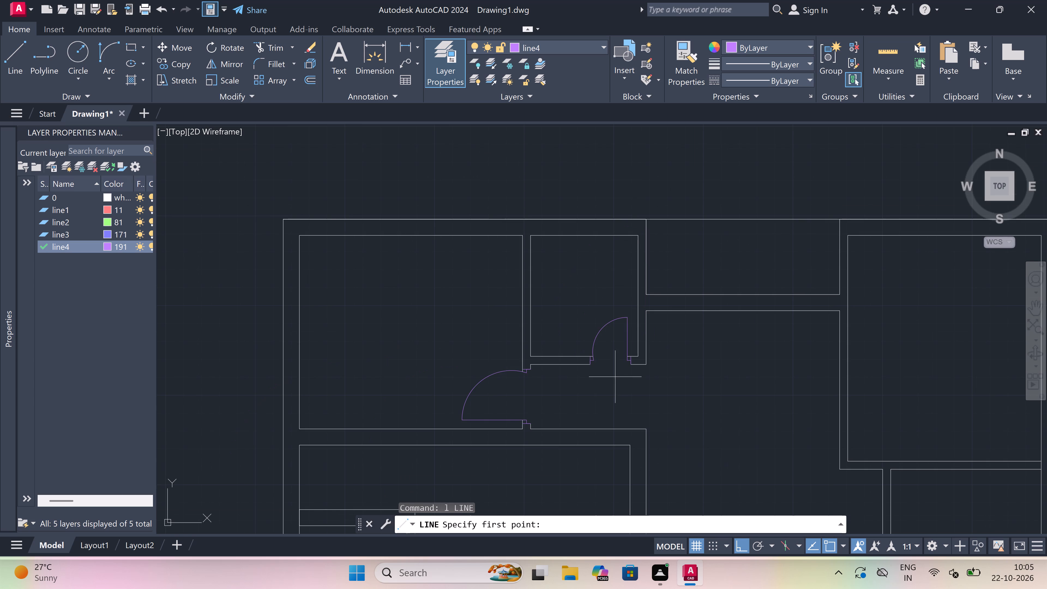
{"action": "scroll", "coordinate": [616, 377], "scroll_direction": "down", "scroll_amount": 1}
{"action": "scroll", "coordinate": [704, 302], "scroll_direction": "up", "scroll_amount": 2}
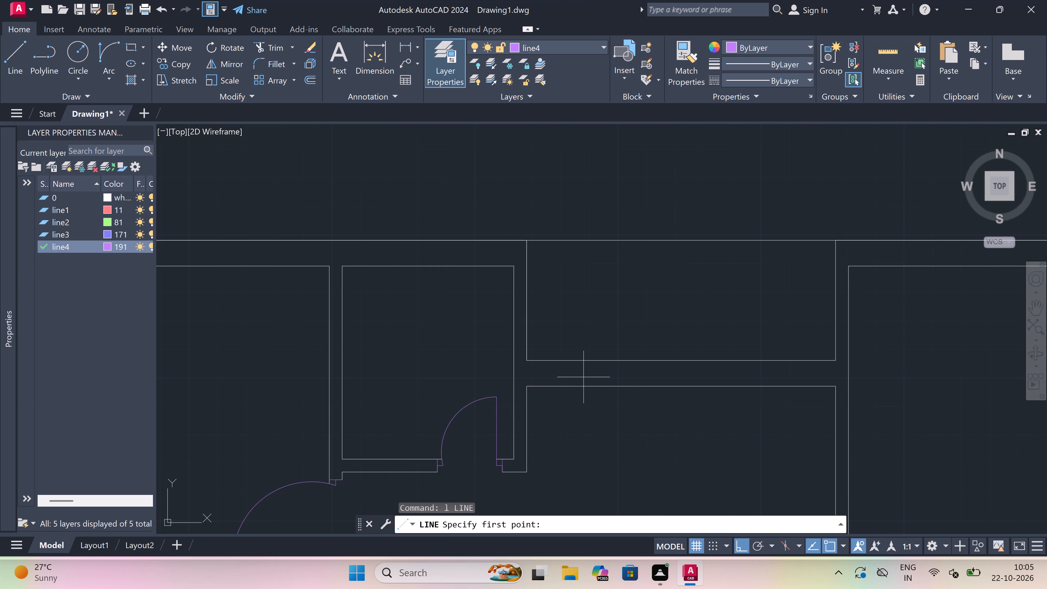
{"action": "left_click", "coordinate": [557, 363]}
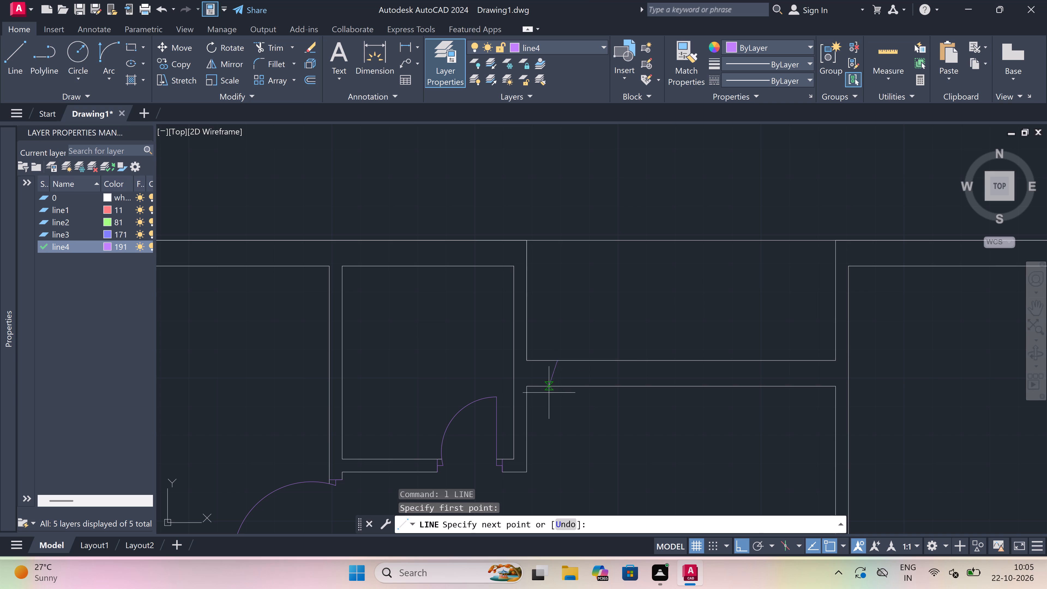
{"action": "left_click", "coordinate": [558, 383]}
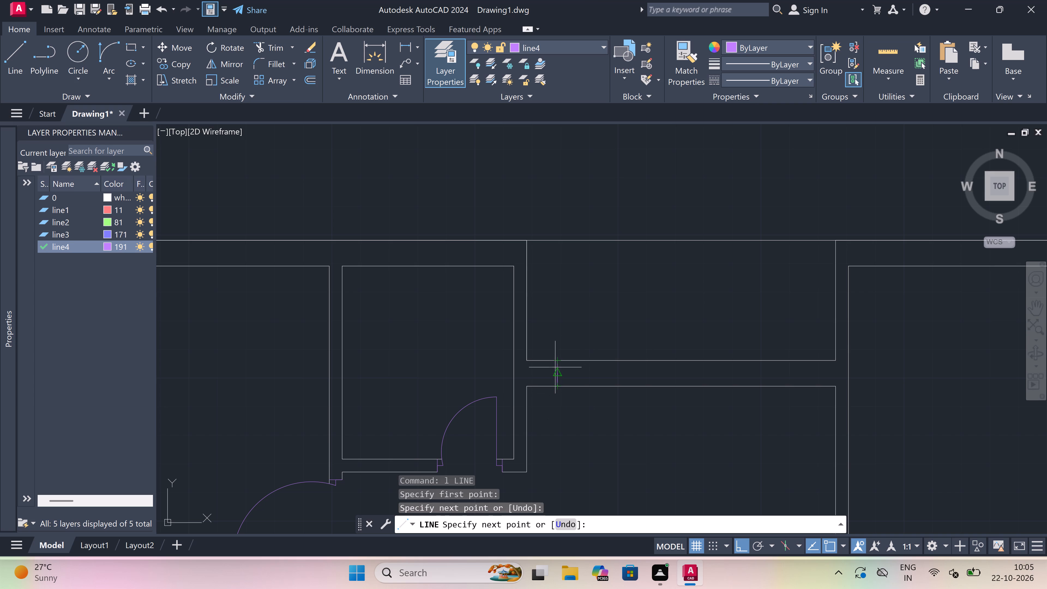
{"action": "left_click", "coordinate": [555, 371]}
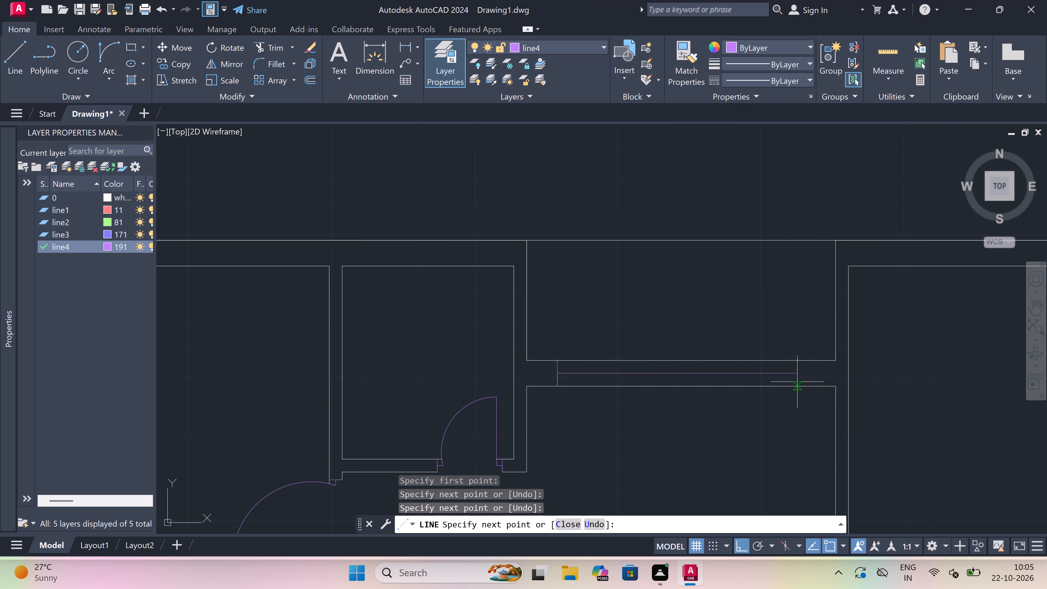
{"action": "scroll", "coordinate": [803, 374], "scroll_direction": "up", "scroll_amount": 1}
{"action": "left_click", "coordinate": [804, 372]}
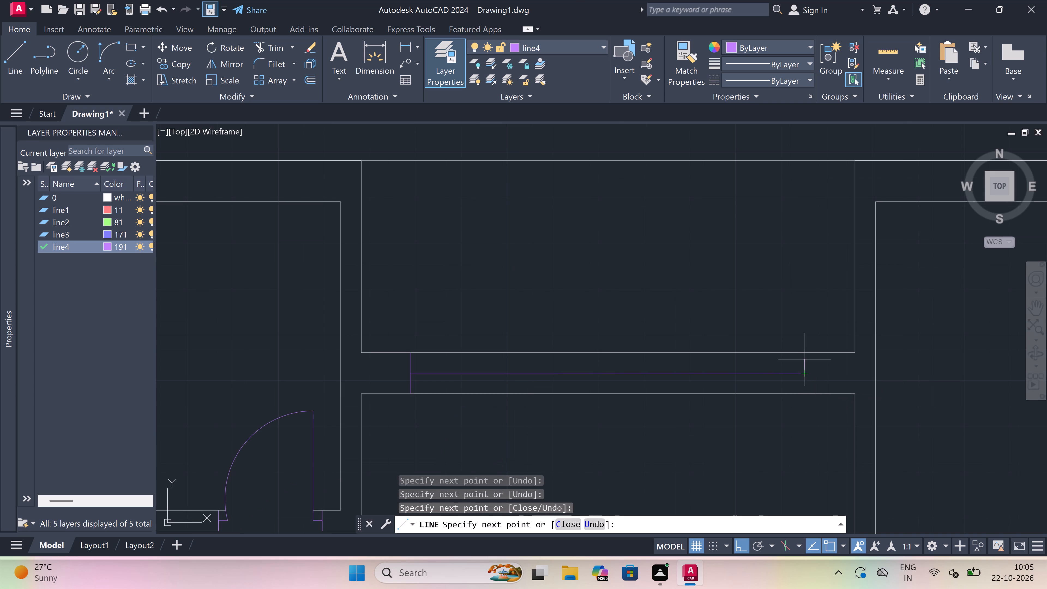
{"action": "left_click", "coordinate": [804, 356]}
{"action": "left_click", "coordinate": [808, 392]}
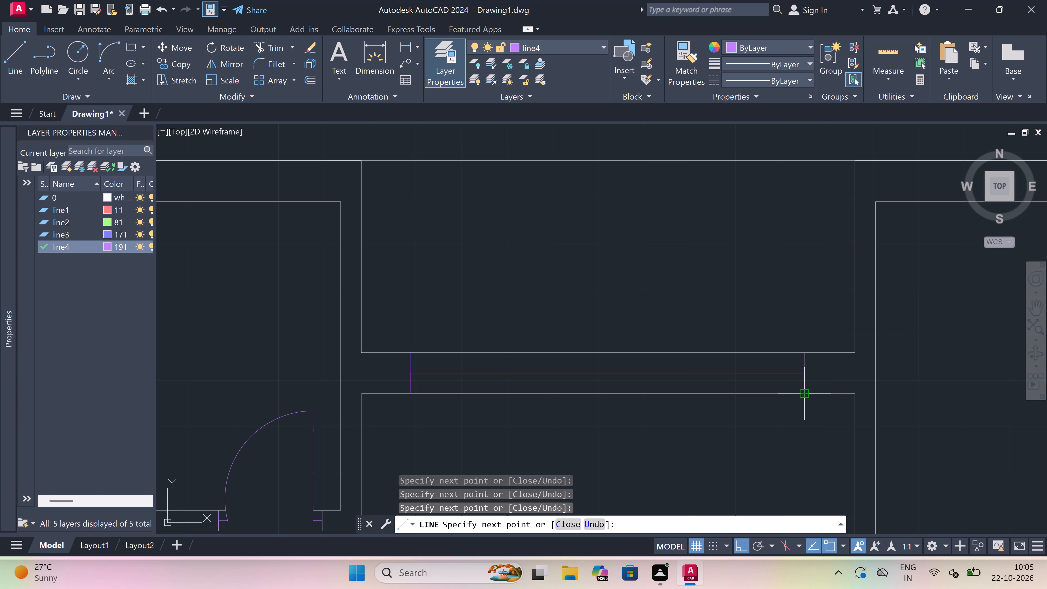
{"action": "key", "text": "Escape"}
{"action": "key", "text": "Escape"}
Trim both lines of the upper central wall between the two new jambs.
{"action": "key", "text": "t"}
{"action": "key", "text": "r"}
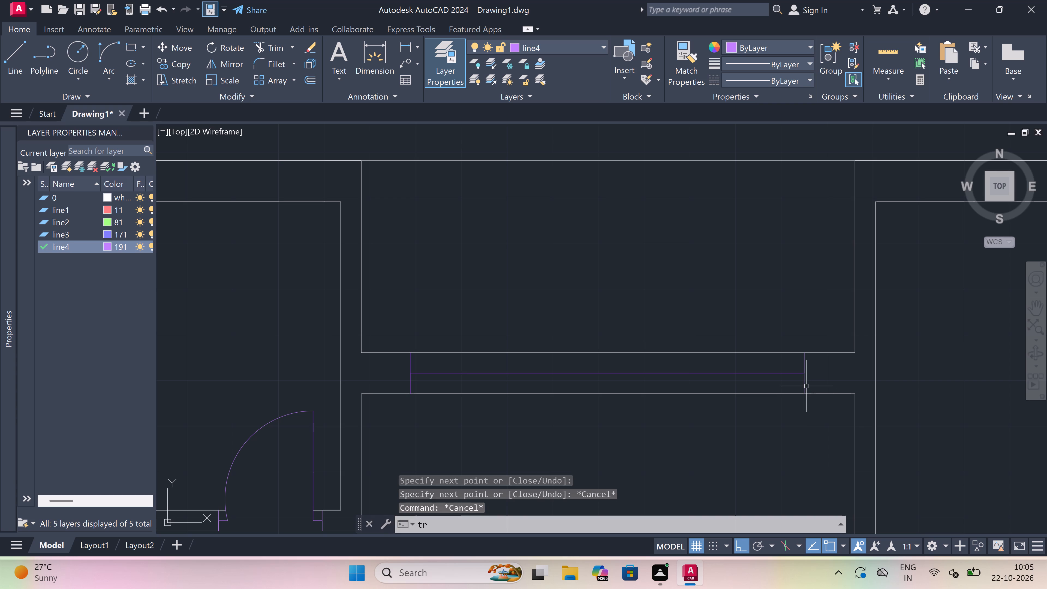
{"action": "key", "text": "space"}
{"action": "left_click", "coordinate": [709, 393]}
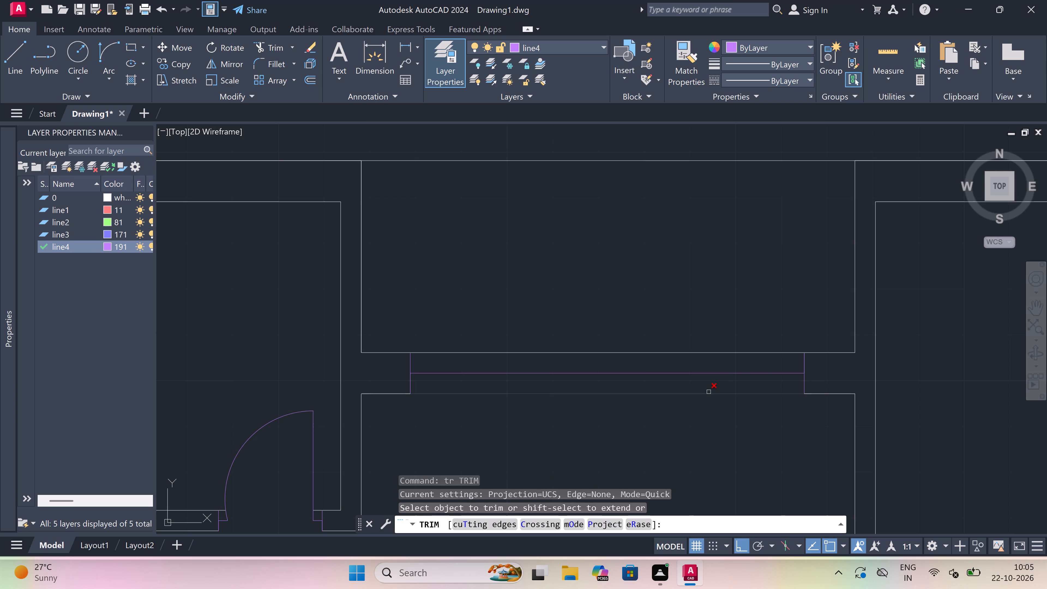
{"action": "left_click", "coordinate": [707, 353]}
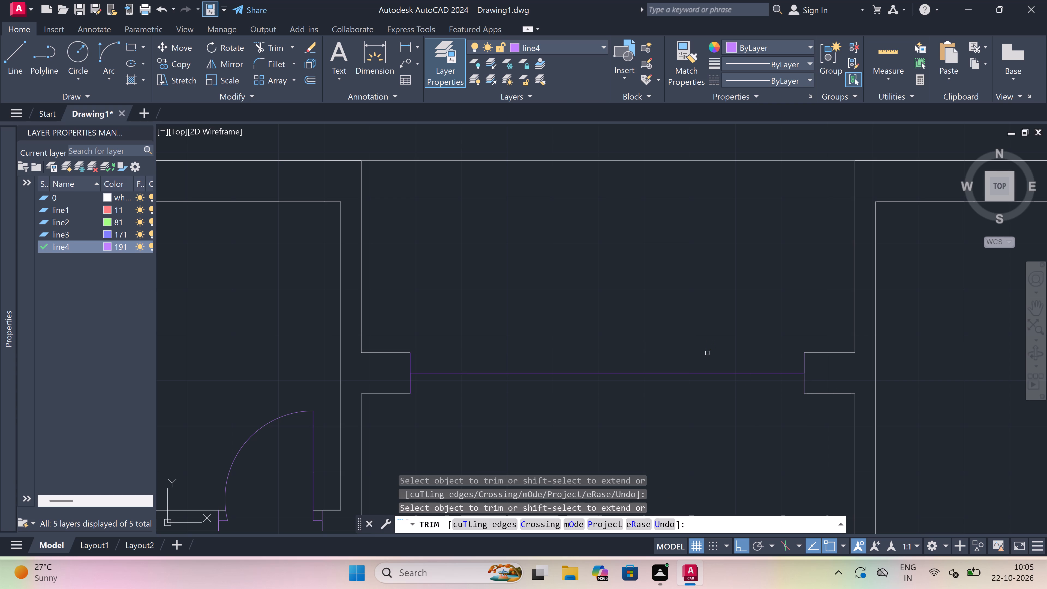
{"action": "key", "text": "Escape"}
Close the upper central opening with two lines joining the jambs' top ends and bottom ends.
{"action": "key", "text": "l"}
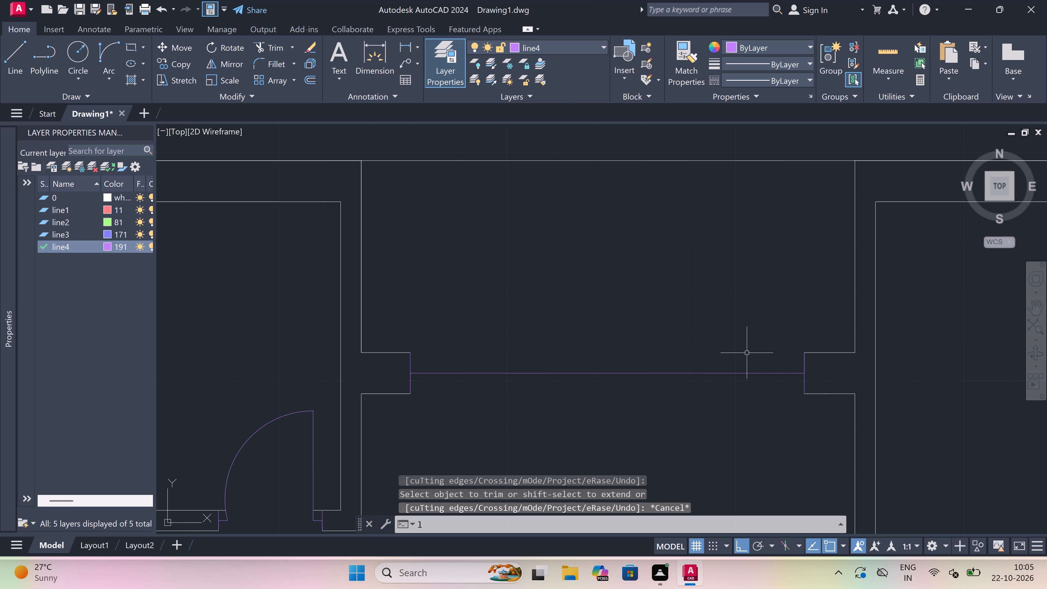
{"action": "key", "text": "space"}
{"action": "left_click_drag", "start_coordinate": [807, 353], "coordinate": [800, 351]}
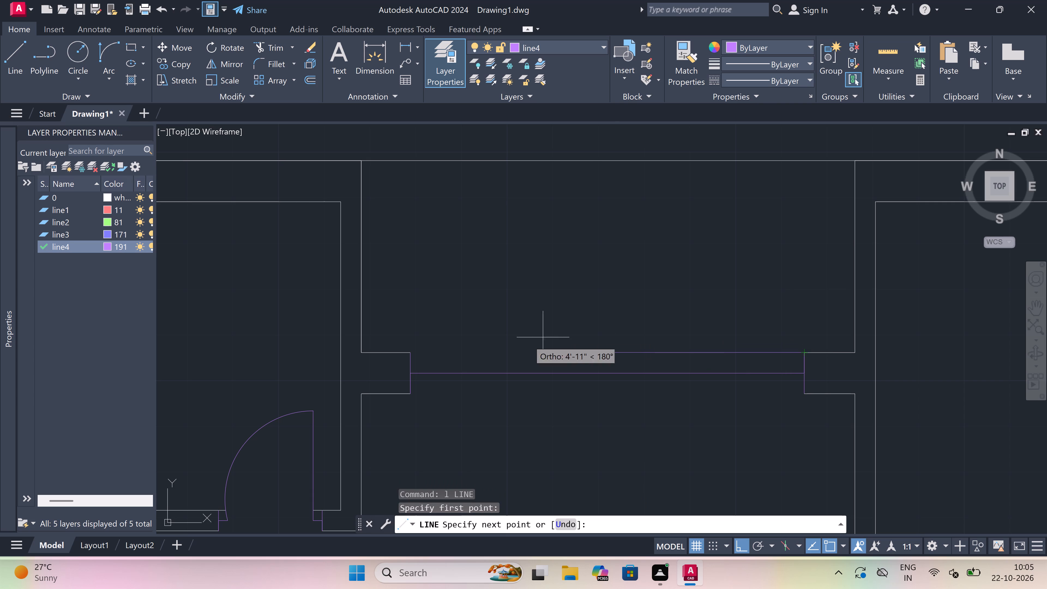
{"action": "left_click", "coordinate": [409, 352]}
{"action": "key", "text": "Escape"}
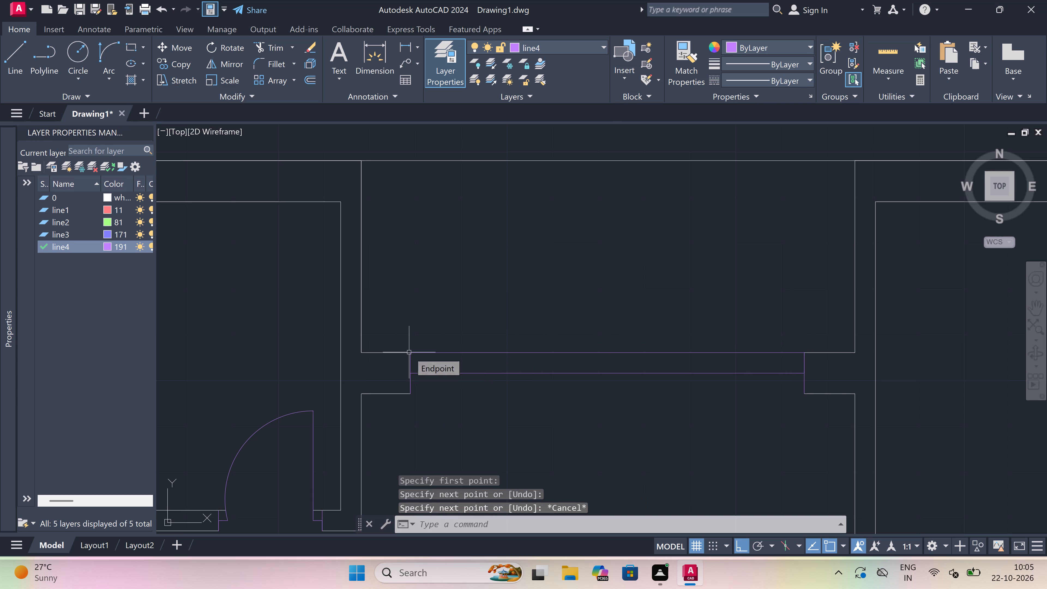
{"action": "key", "text": "space"}
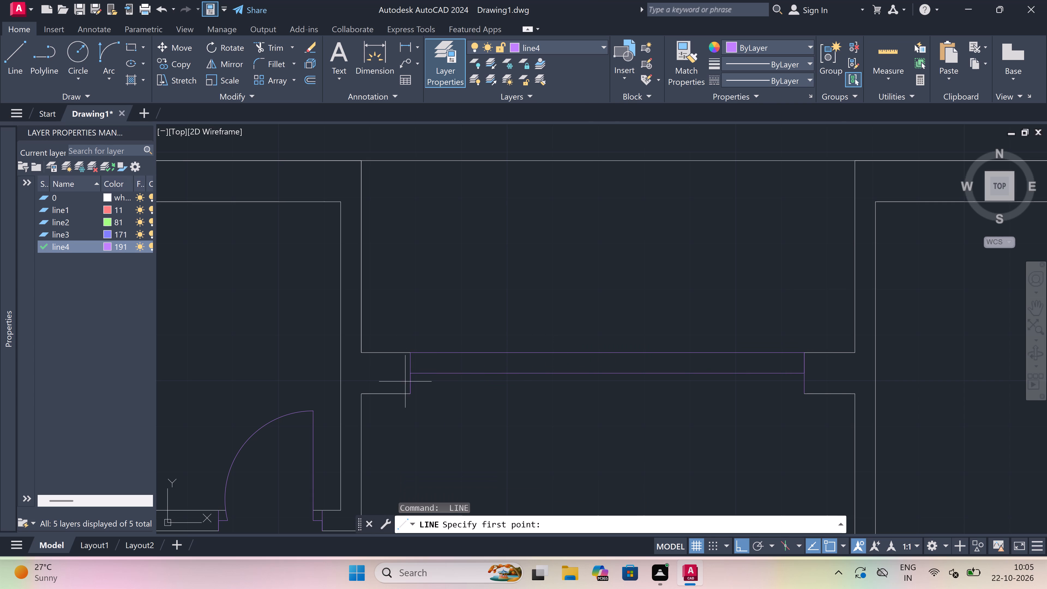
{"action": "left_click", "coordinate": [409, 393]}
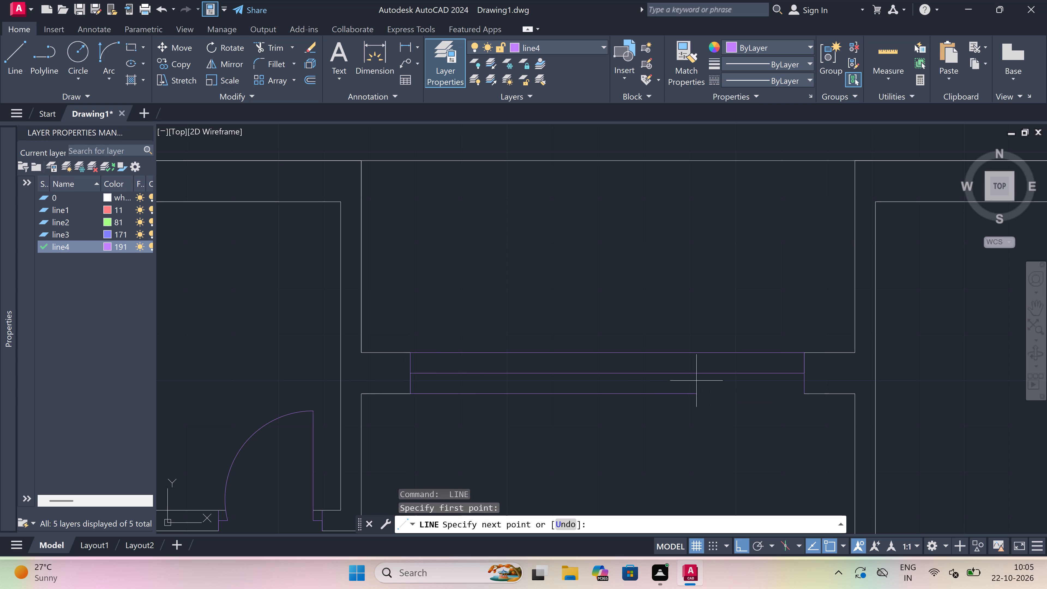
{"action": "left_click", "coordinate": [803, 392]}
{"action": "key", "text": "Escape"}
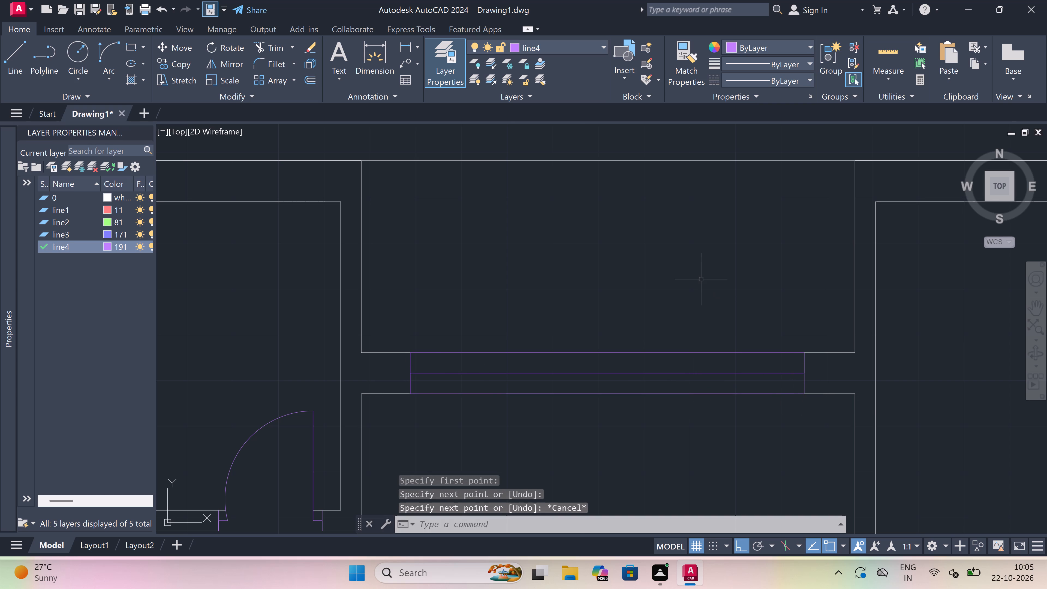
Draw two jambs across the central wall near the plan's bottom edge, joined by a centre line about 7'-3" long from the left jamb's midpoint.
{"action": "scroll", "coordinate": [701, 279], "scroll_direction": "down", "scroll_amount": 6}
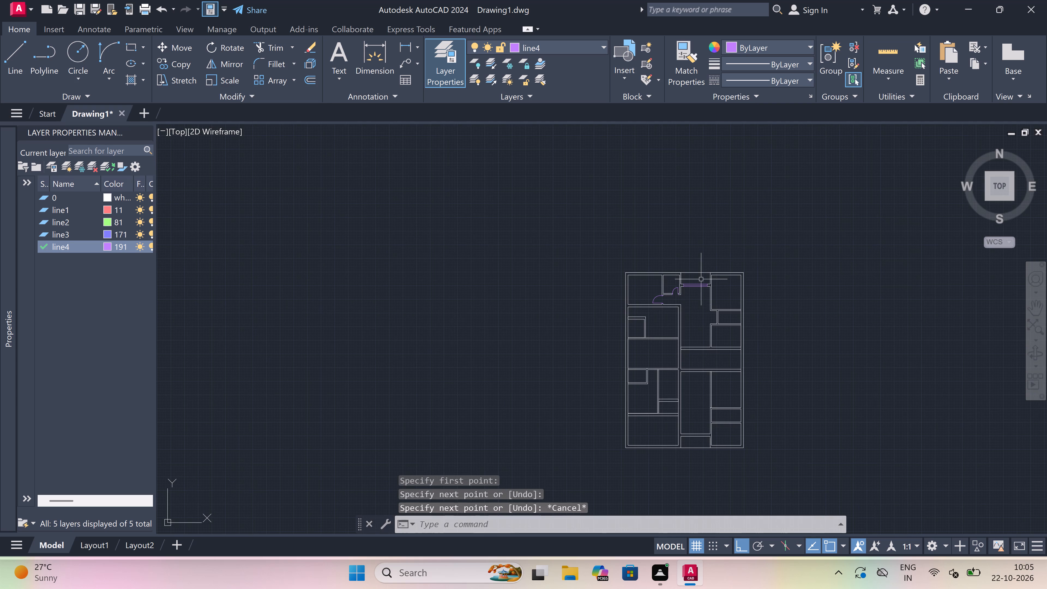
{"action": "scroll", "coordinate": [700, 447], "scroll_direction": "up", "scroll_amount": 2}
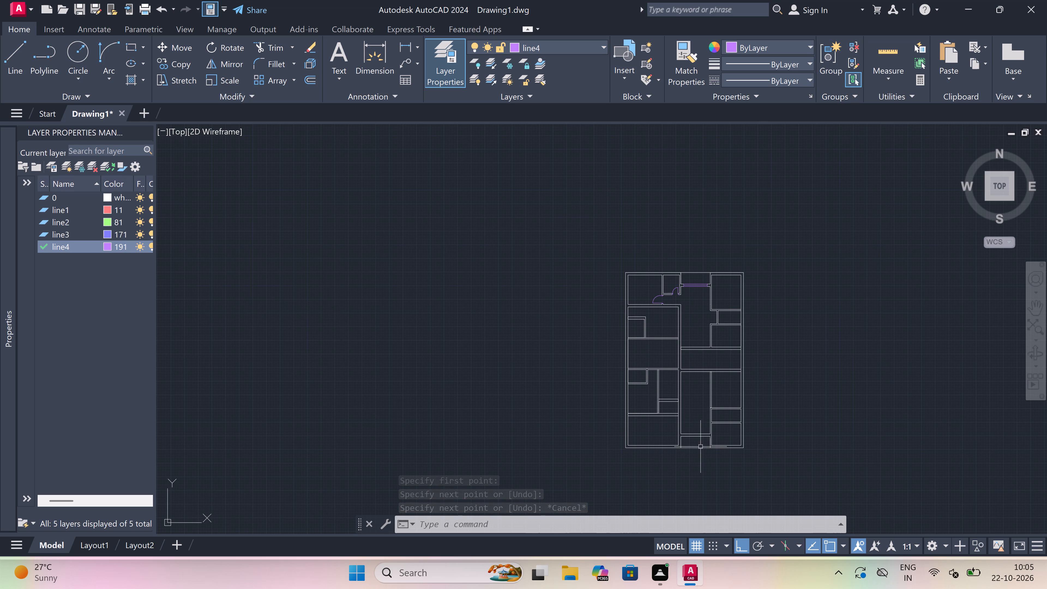
{"action": "scroll", "coordinate": [702, 446], "scroll_direction": "up", "scroll_amount": 1}
{"action": "scroll", "coordinate": [658, 409], "scroll_direction": "up", "scroll_amount": 3}
{"action": "key", "text": "space"}
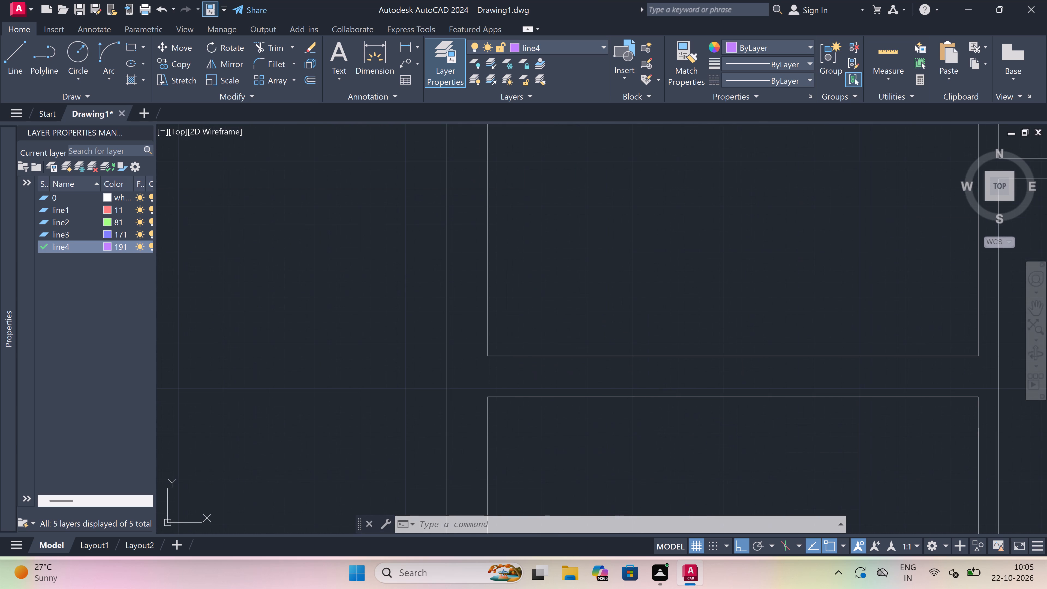
{"action": "left_click", "coordinate": [540, 359]}
{"action": "left_click", "coordinate": [542, 396]}
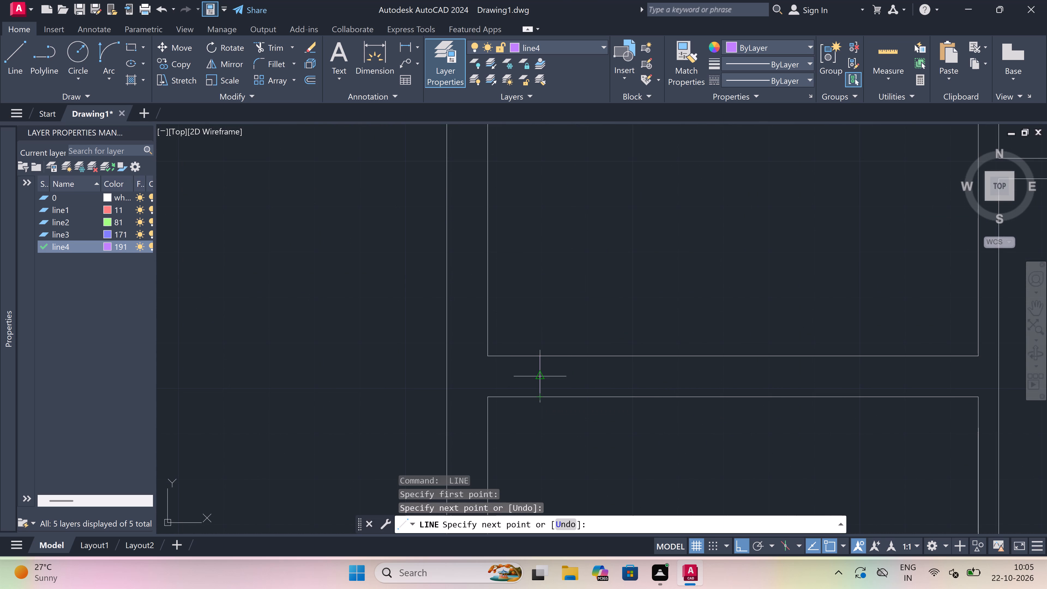
{"action": "left_click", "coordinate": [542, 377]}
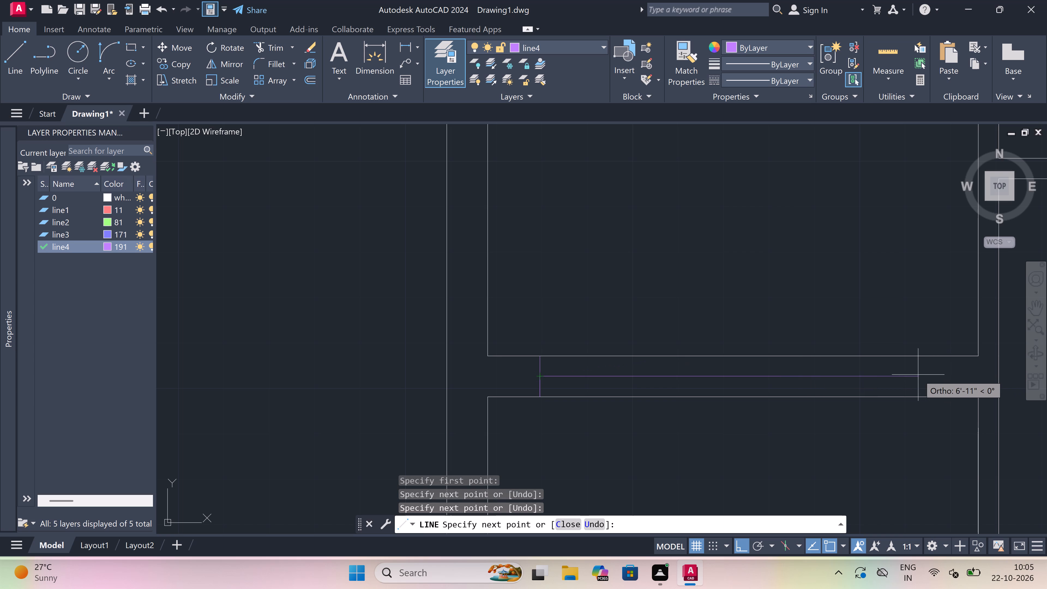
{"action": "left_click", "coordinate": [934, 369]}
{"action": "left_click", "coordinate": [934, 347]}
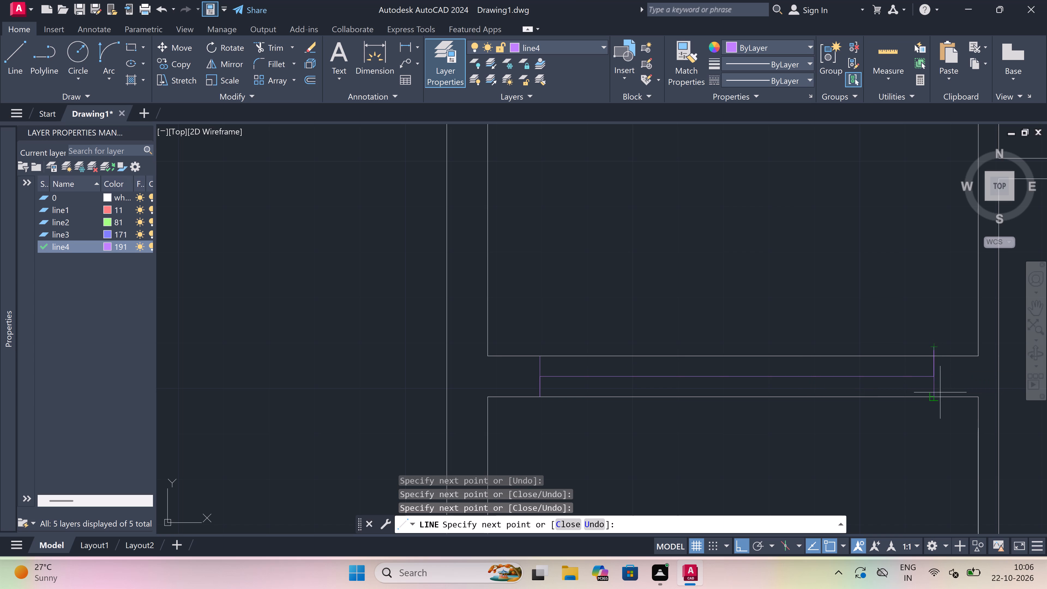
{"action": "left_click", "coordinate": [931, 393]}
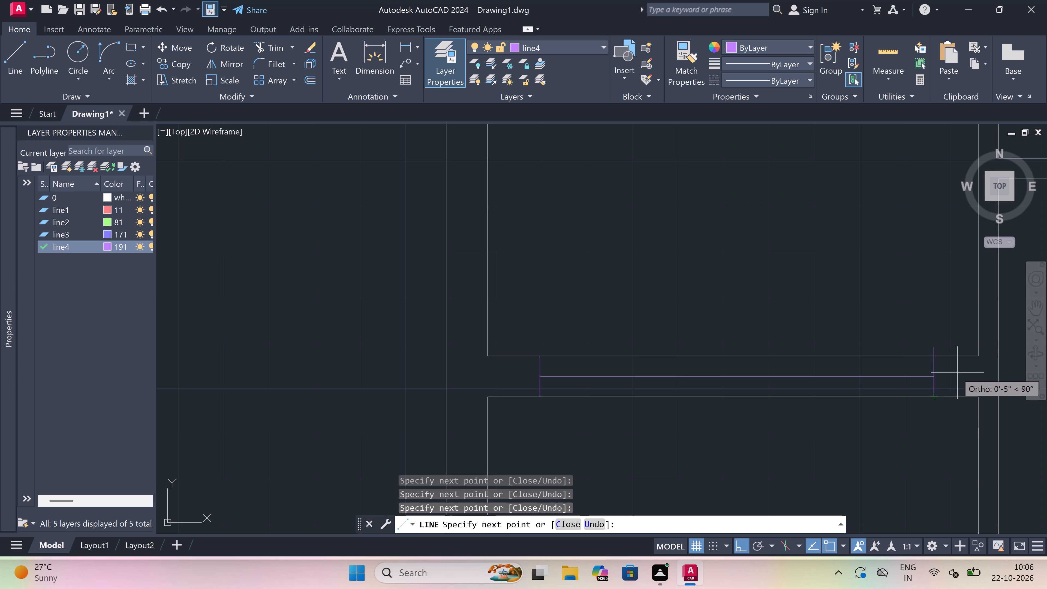
{"action": "key", "text": "Escape"}
Trim the right jamb's overshoot above the lower central wall and both wall lines between its jambs.
{"action": "key", "text": "t"}
{"action": "key", "text": "r"}
{"action": "key", "text": "space"}
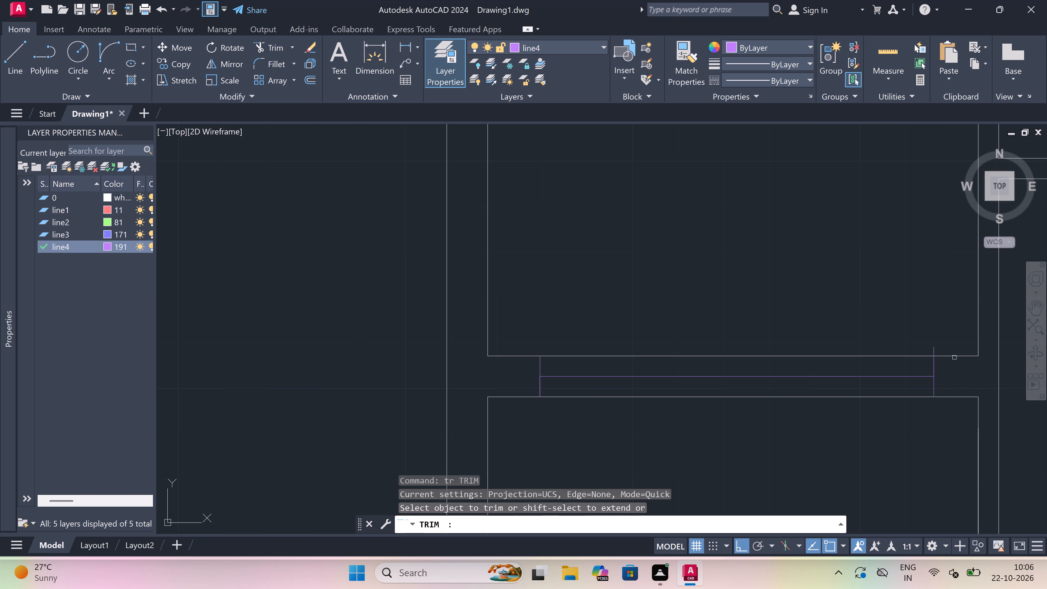
{"action": "scroll", "coordinate": [942, 356], "scroll_direction": "up", "scroll_amount": 3}
{"action": "left_click", "coordinate": [914, 326]}
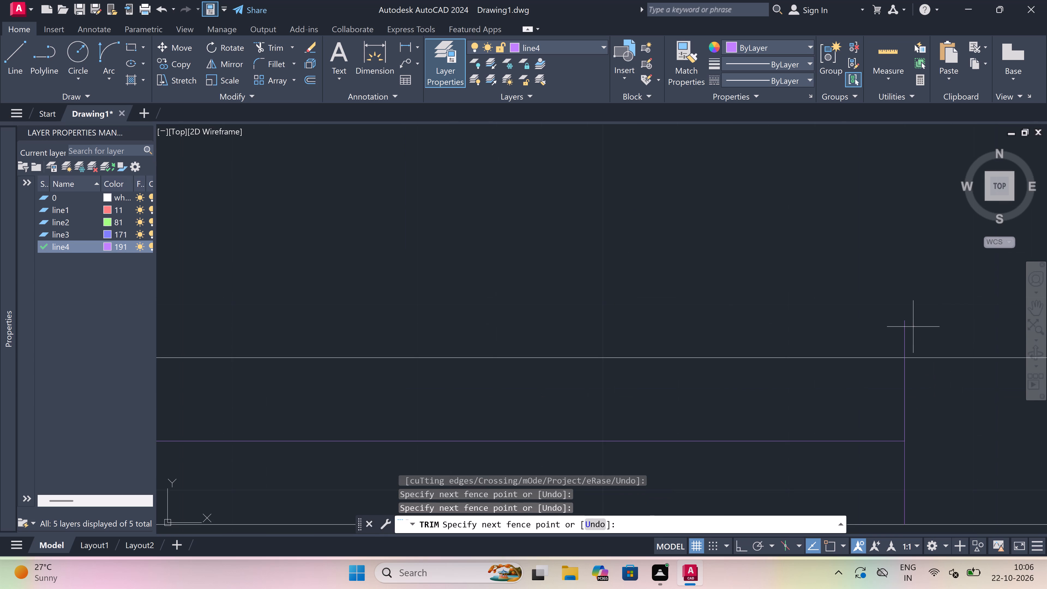
{"action": "left_click", "coordinate": [729, 327]}
{"action": "scroll", "coordinate": [749, 318], "scroll_direction": "down", "scroll_amount": 4}
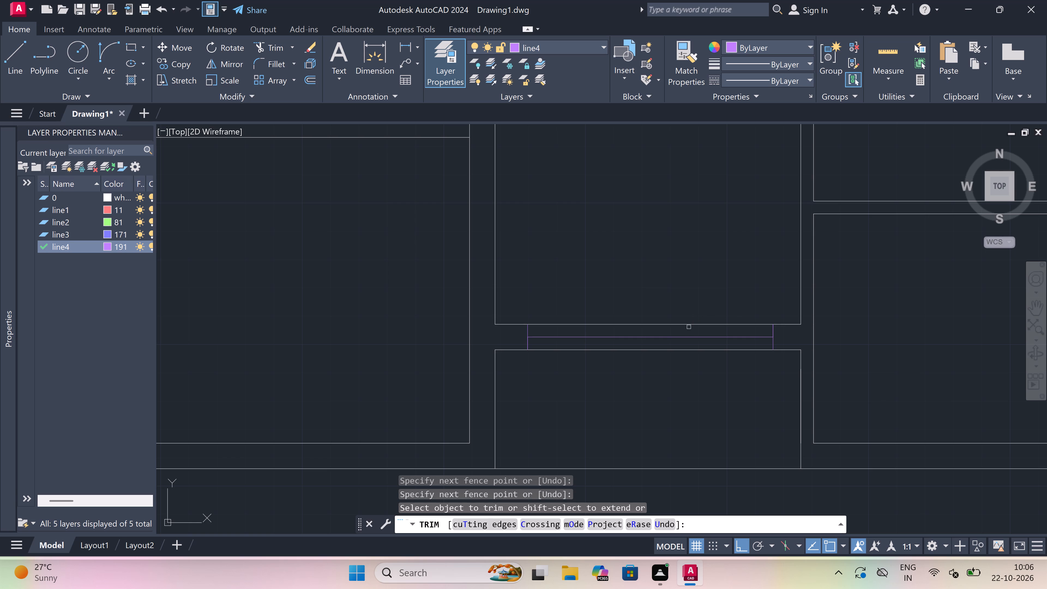
{"action": "left_click", "coordinate": [690, 324]}
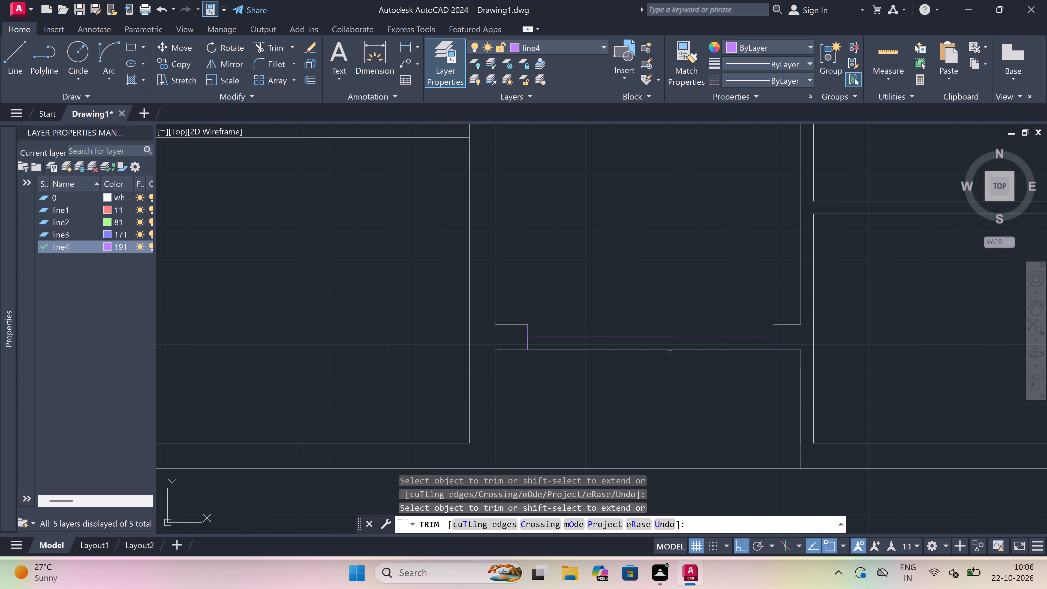
{"action": "left_click_drag", "start_coordinate": [670, 351], "coordinate": [624, 401]}
{"action": "key", "text": "Escape"}
Close the lower central opening with two lines joining the jambs' top ends and bottom ends.
{"action": "key", "text": "l"}
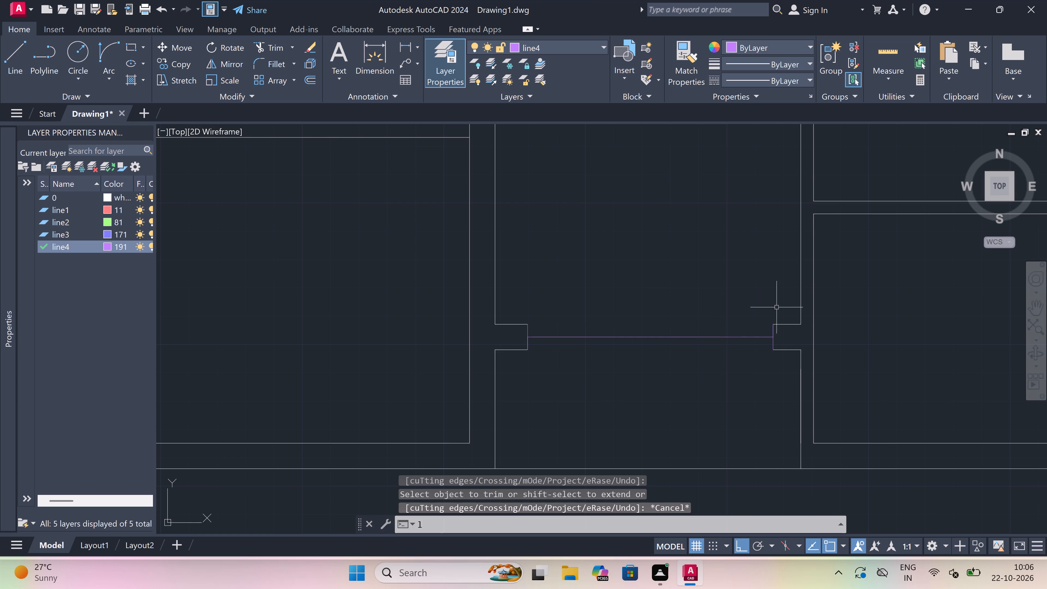
{"action": "key", "text": "space"}
{"action": "left_click", "coordinate": [777, 321]}
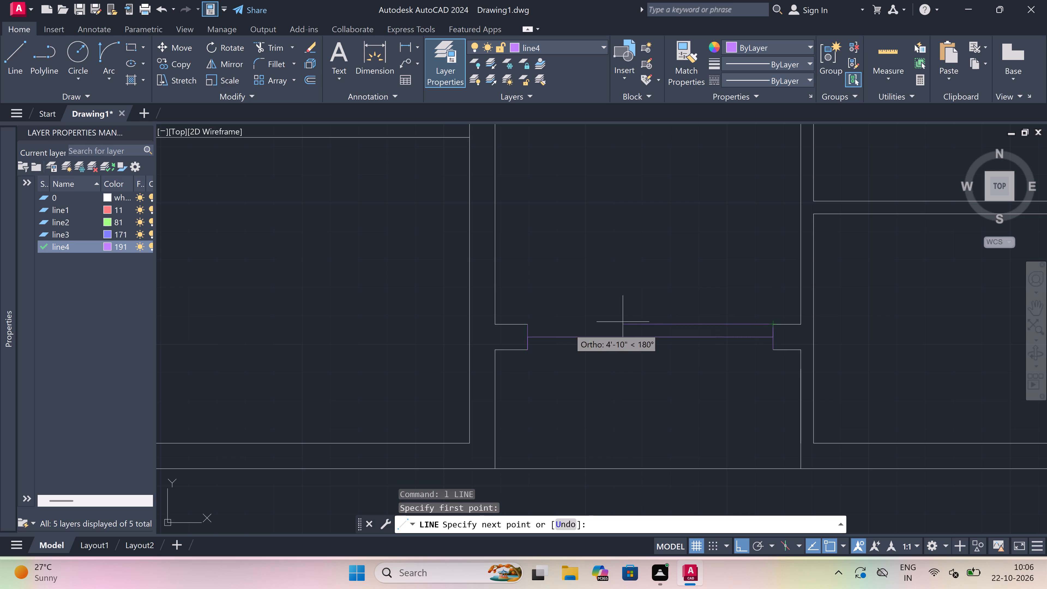
{"action": "left_click", "coordinate": [529, 326]}
{"action": "key", "text": "Escape"}
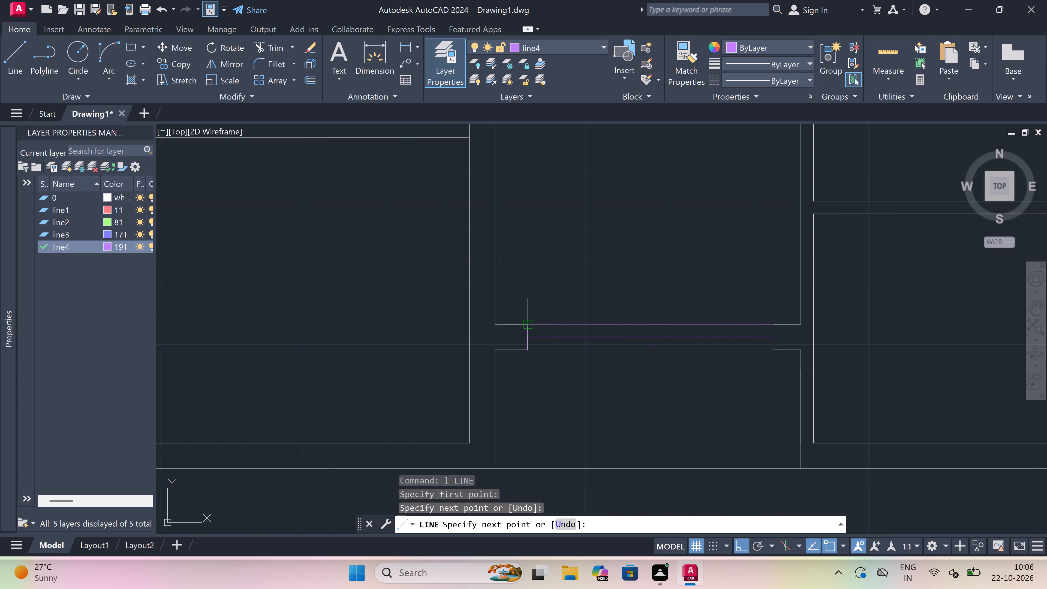
{"action": "key", "text": "space"}
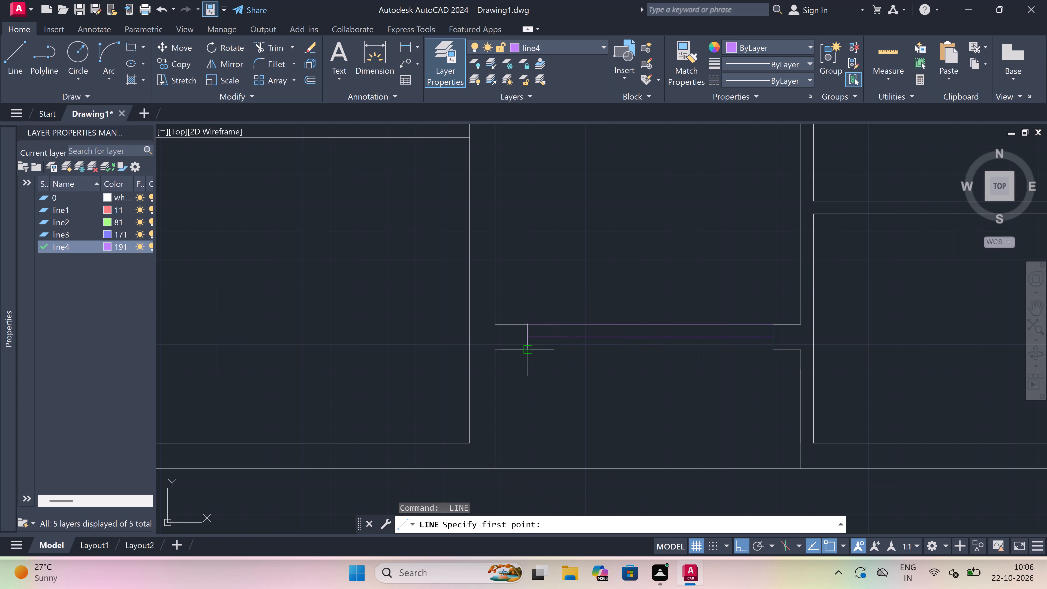
{"action": "triple_click", "coordinate": [524, 349]}
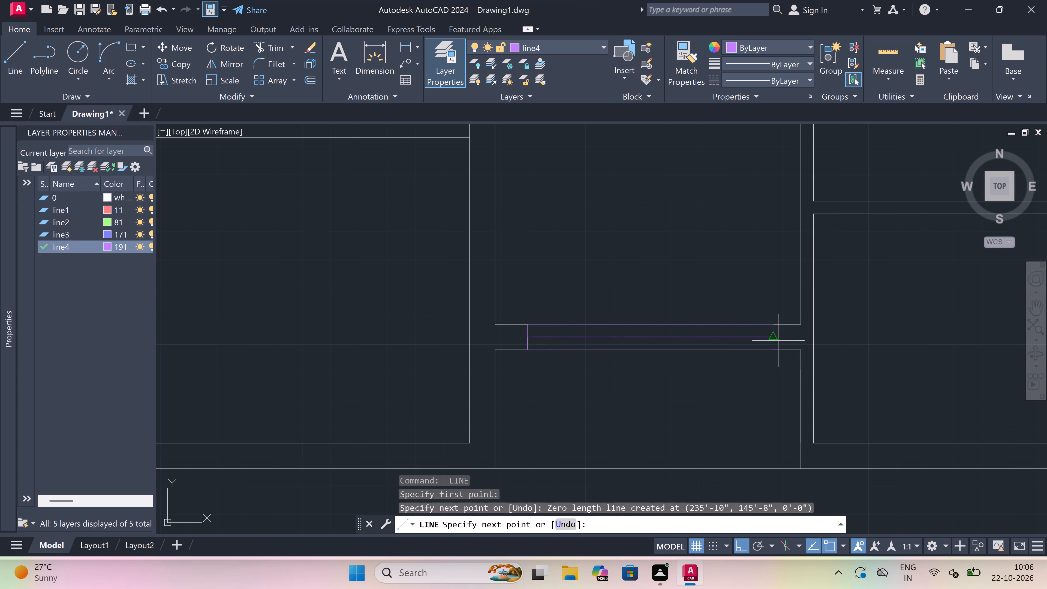
{"action": "double_click", "coordinate": [771, 348]}
{"action": "key", "text": "Escape"}
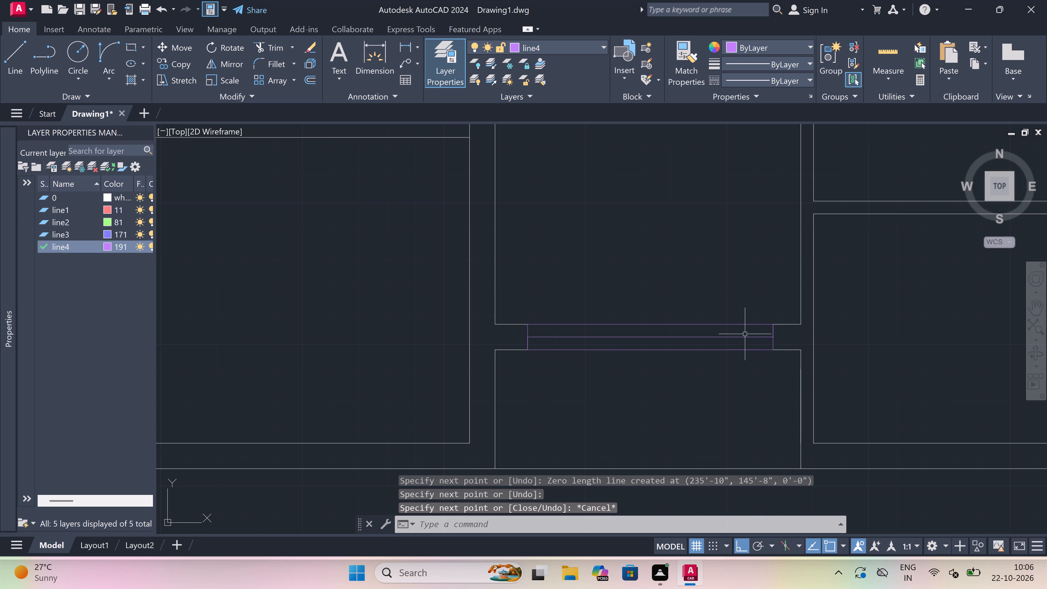
Draw two short vertical lines in the lower central opening: centre line to top line near its right, centre line to bottom line near its left.
{"action": "key", "text": "space"}
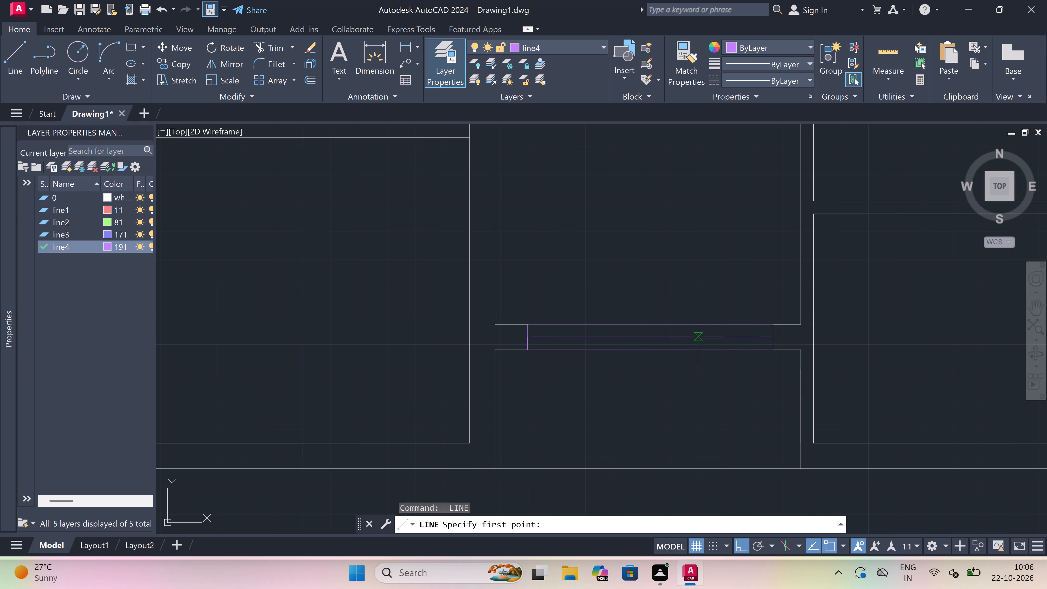
{"action": "left_click", "coordinate": [698, 338]}
{"action": "left_click", "coordinate": [696, 321]}
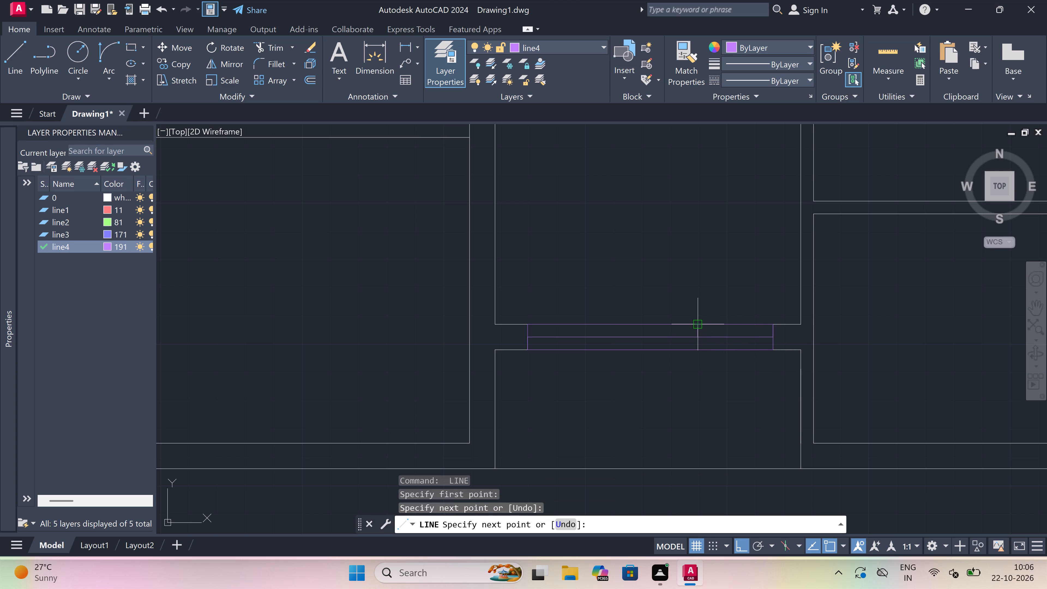
{"action": "key", "text": "Escape"}
{"action": "key", "text": "space"}
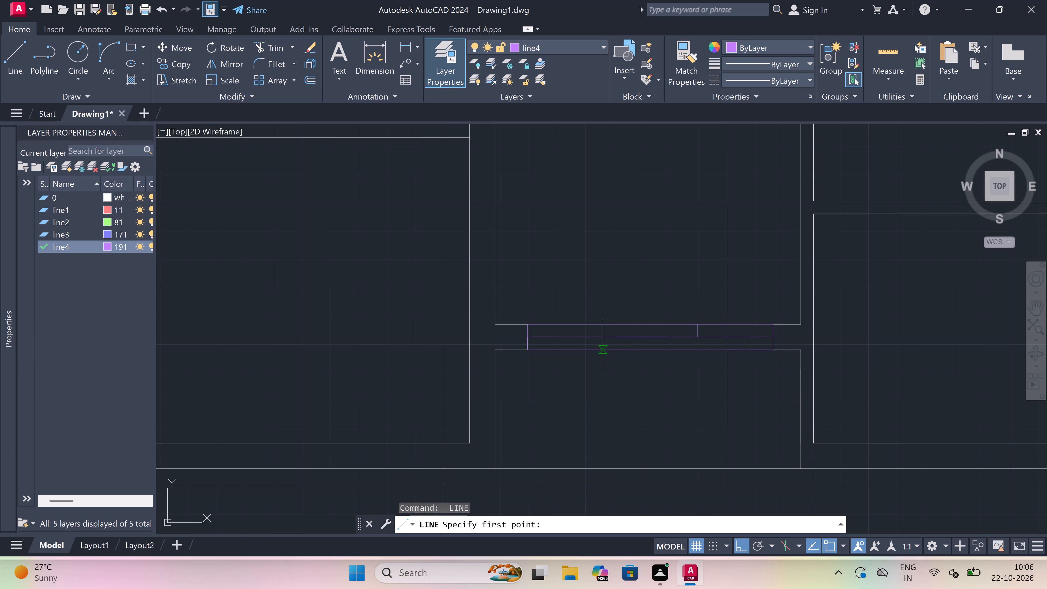
{"action": "left_click", "coordinate": [598, 340]}
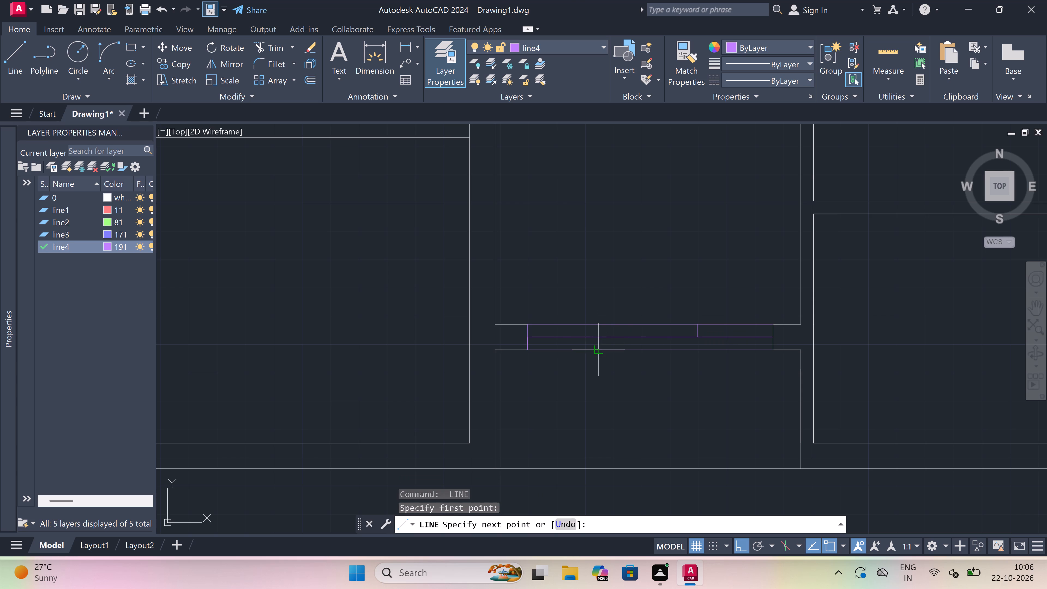
{"action": "left_click", "coordinate": [597, 347]}
{"action": "key", "text": "Escape"}
Trim the lower central opening's bottom line left of the left divider and its top line right of the right divider.
{"action": "type", "text": "tr"}
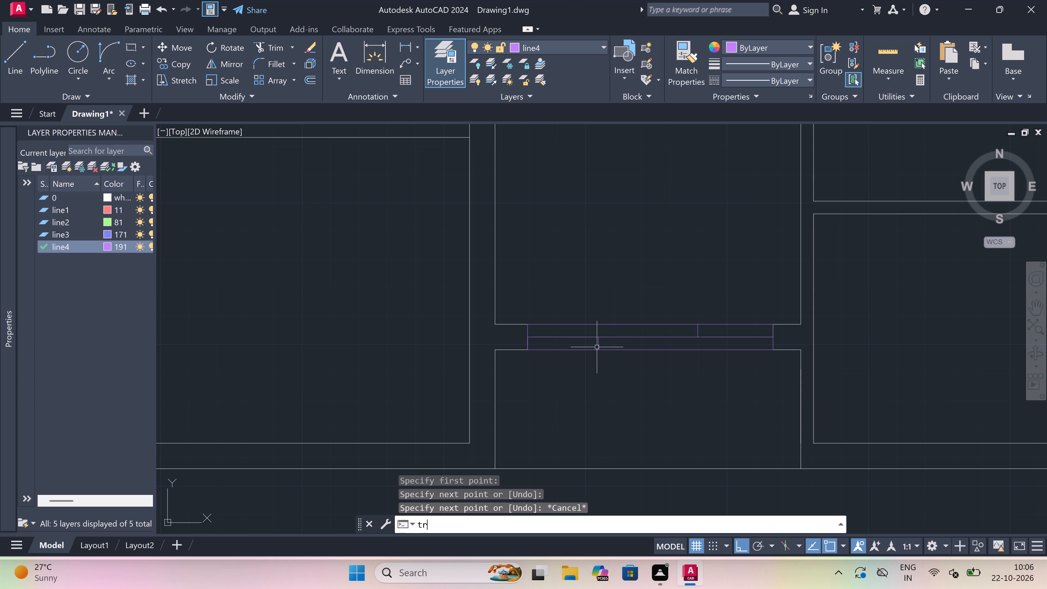
{"action": "key", "text": "space"}
{"action": "left_click", "coordinate": [581, 351]}
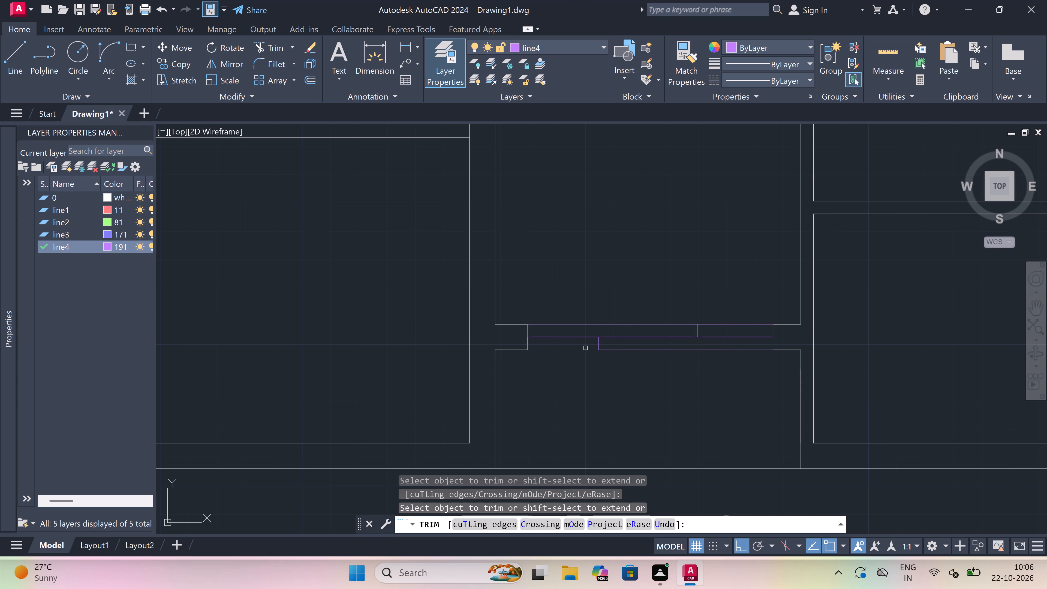
{"action": "double_click", "coordinate": [703, 324]}
{"action": "key", "text": "Escape"}
Draw two short vertical dividers in the upper central opening: one up from the centre line near its right, one below it near its left.
{"action": "scroll", "coordinate": [608, 376], "scroll_direction": "down", "scroll_amount": 4}
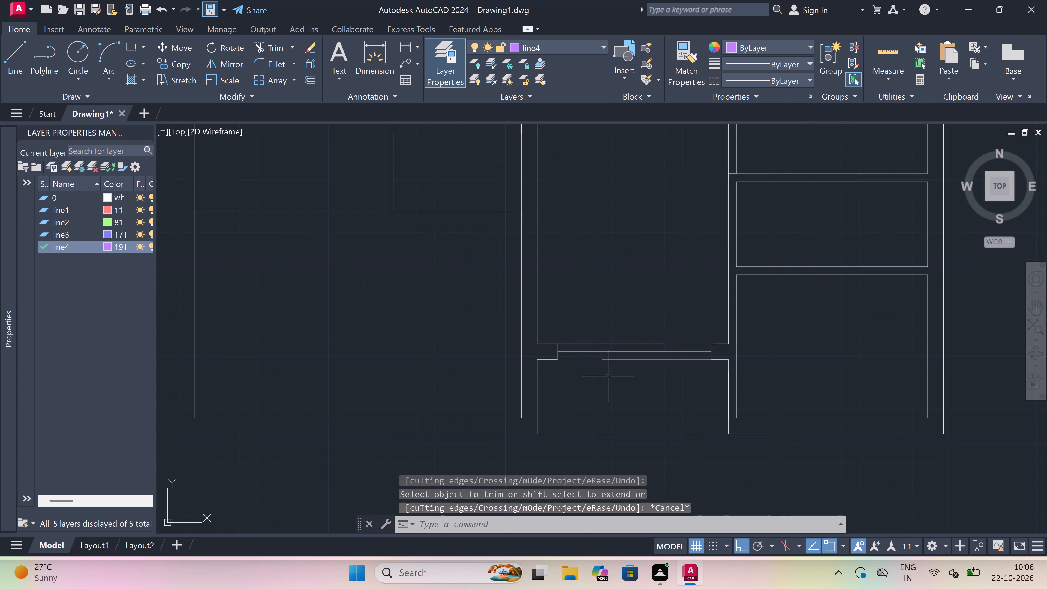
{"action": "scroll", "coordinate": [608, 376], "scroll_direction": "down", "scroll_amount": 2}
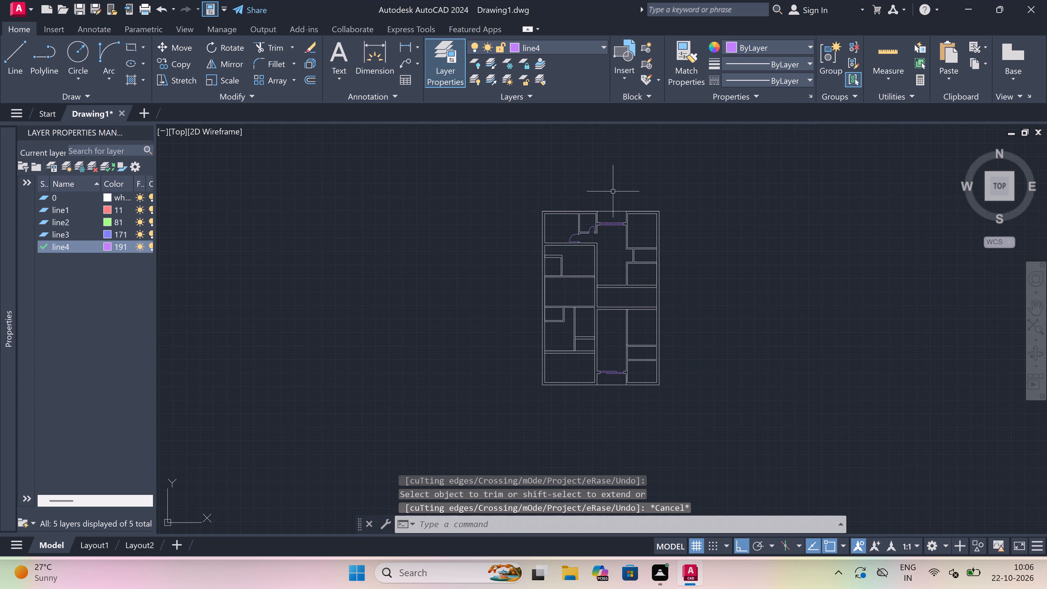
{"action": "scroll", "coordinate": [615, 200], "scroll_direction": "up", "scroll_amount": 3}
{"action": "scroll", "coordinate": [580, 269], "scroll_direction": "up", "scroll_amount": 2}
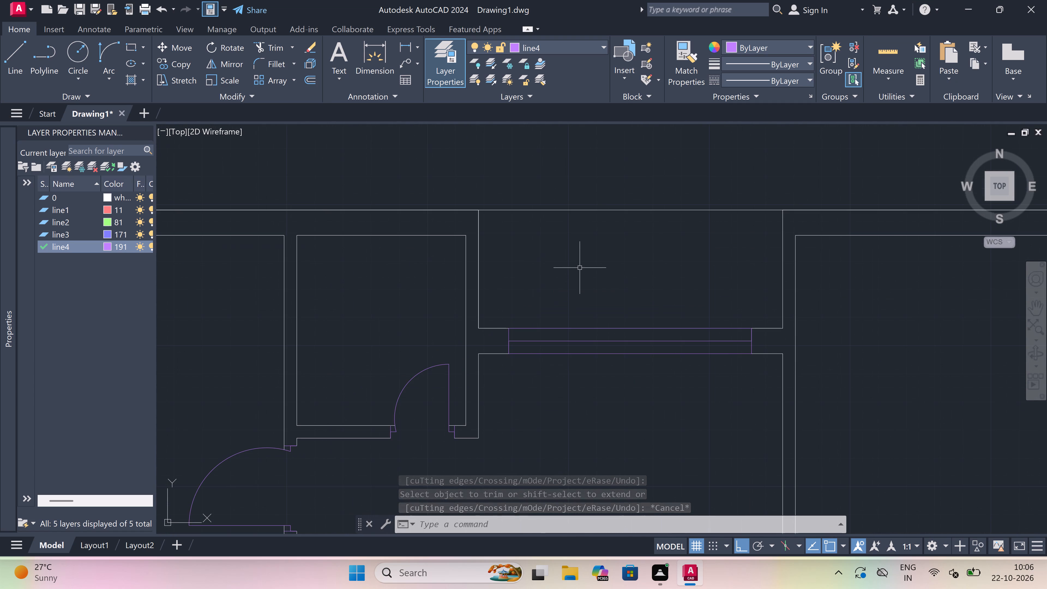
{"action": "key", "text": "l"}
{"action": "key", "text": "space"}
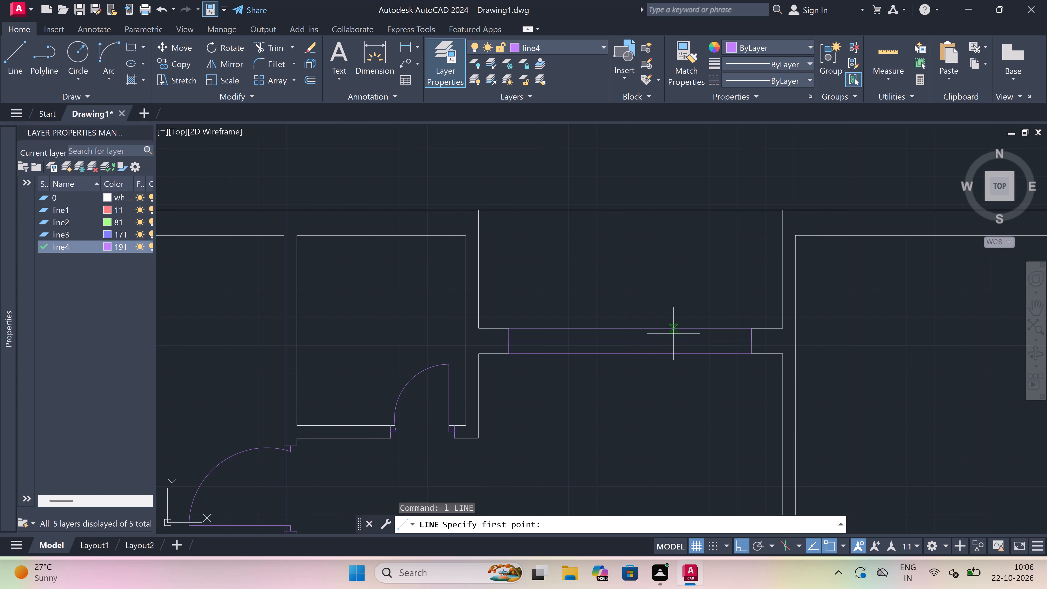
{"action": "left_click_drag", "start_coordinate": [678, 338], "coordinate": [678, 342]}
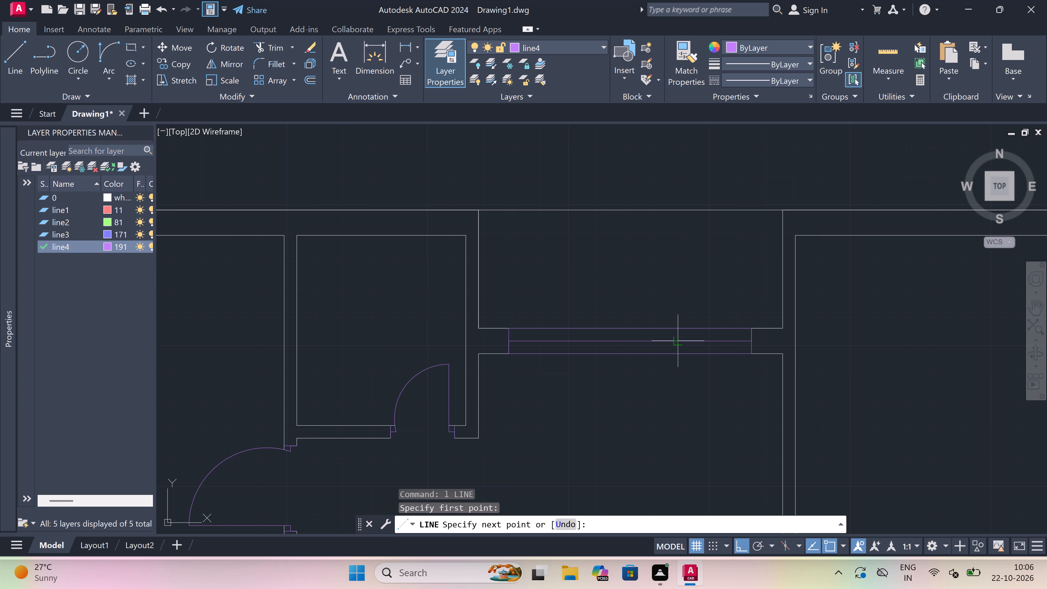
{"action": "left_click", "coordinate": [676, 329]}
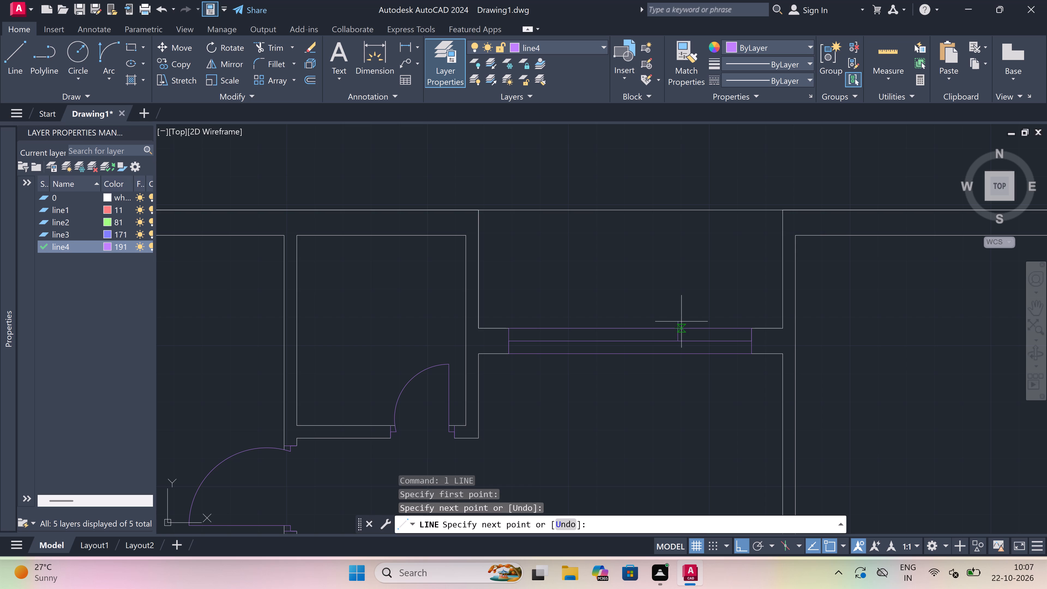
{"action": "key", "text": "Escape"}
{"action": "scroll", "coordinate": [607, 355], "scroll_direction": "up", "scroll_amount": 1}
{"action": "key", "text": "space"}
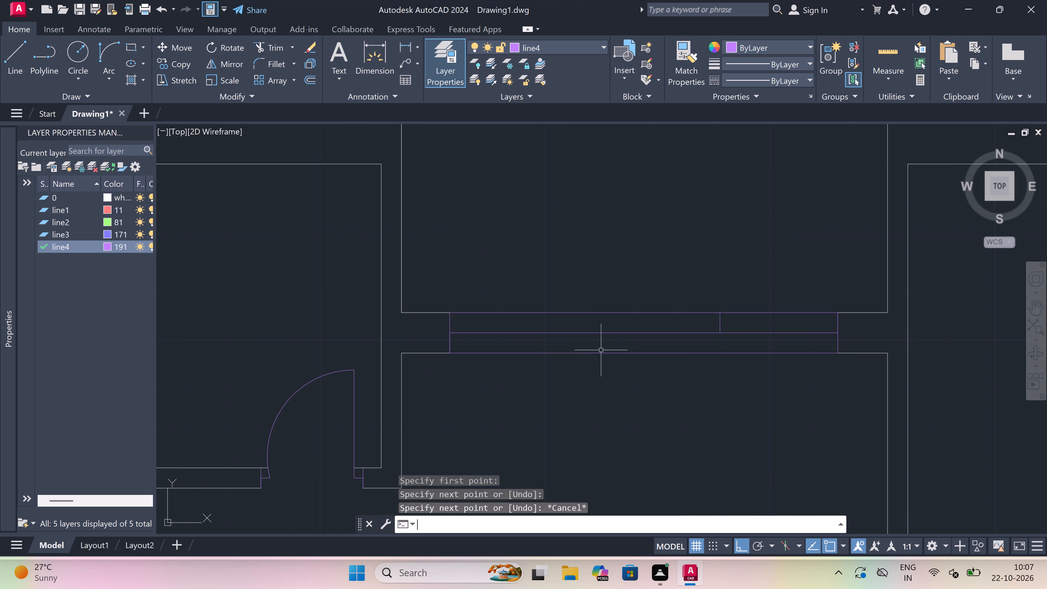
{"action": "left_click", "coordinate": [569, 355]}
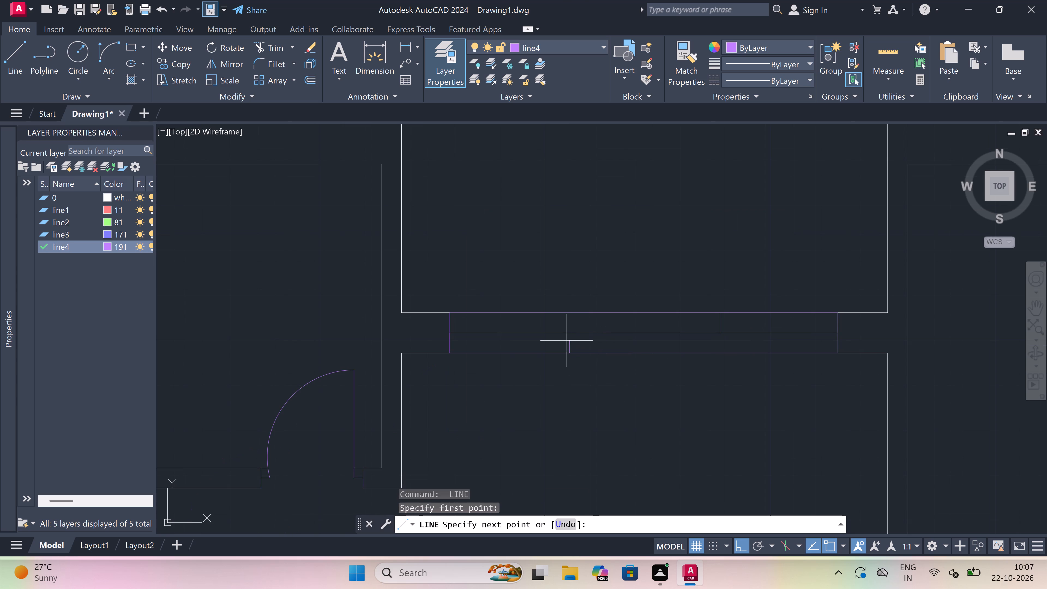
{"action": "double_click", "coordinate": [567, 336]}
{"action": "key", "text": "Escape"}
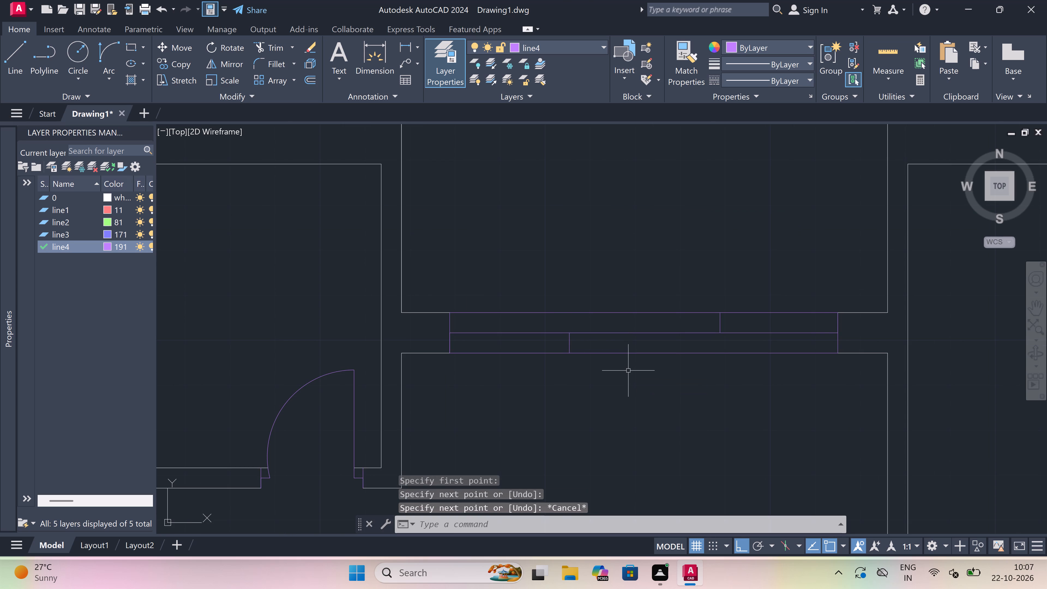
Trim the upper central opening's bottom line left of the left divider and its top line right of the right divider.
{"action": "key", "text": "t"}
{"action": "key", "text": "r"}
{"action": "key", "text": "space"}
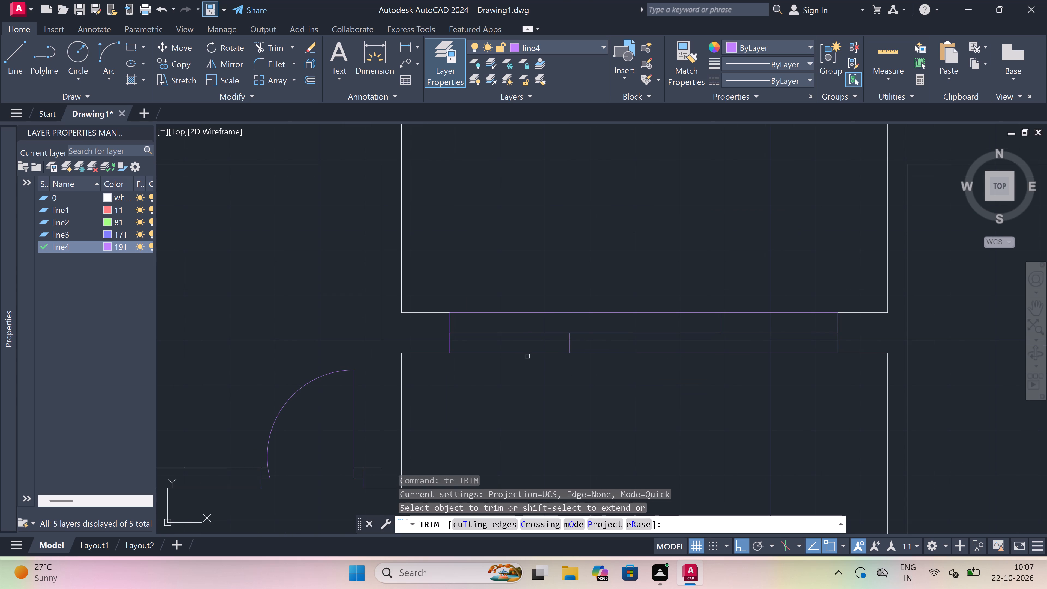
{"action": "left_click", "coordinate": [528, 356]}
{"action": "double_click", "coordinate": [528, 353]}
{"action": "left_click", "coordinate": [529, 351]}
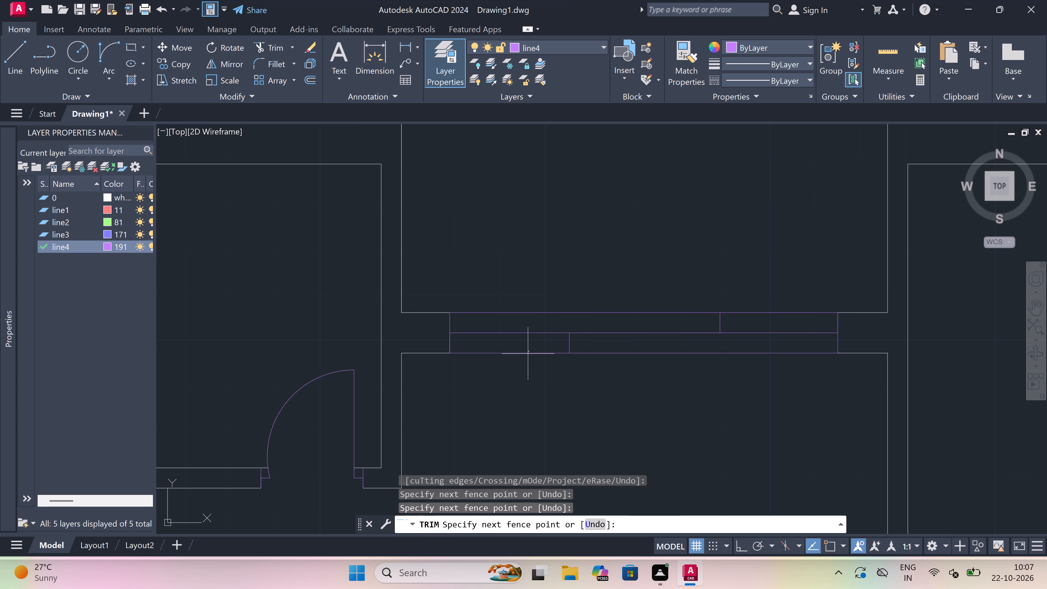
{"action": "double_click", "coordinate": [528, 357]}
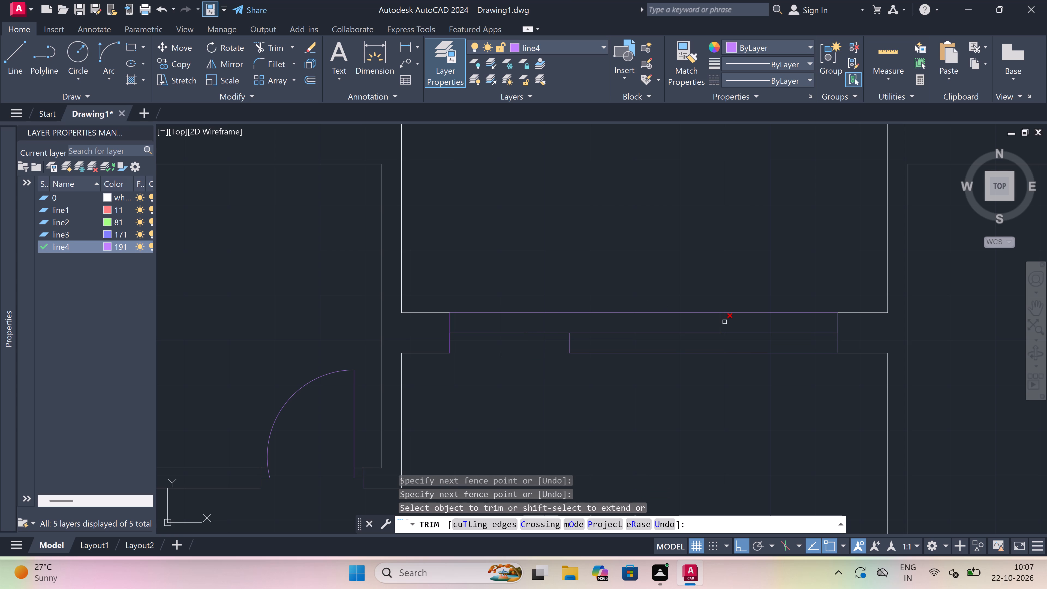
{"action": "left_click", "coordinate": [730, 320]}
{"action": "left_click", "coordinate": [732, 304]}
{"action": "key", "text": "Escape"}
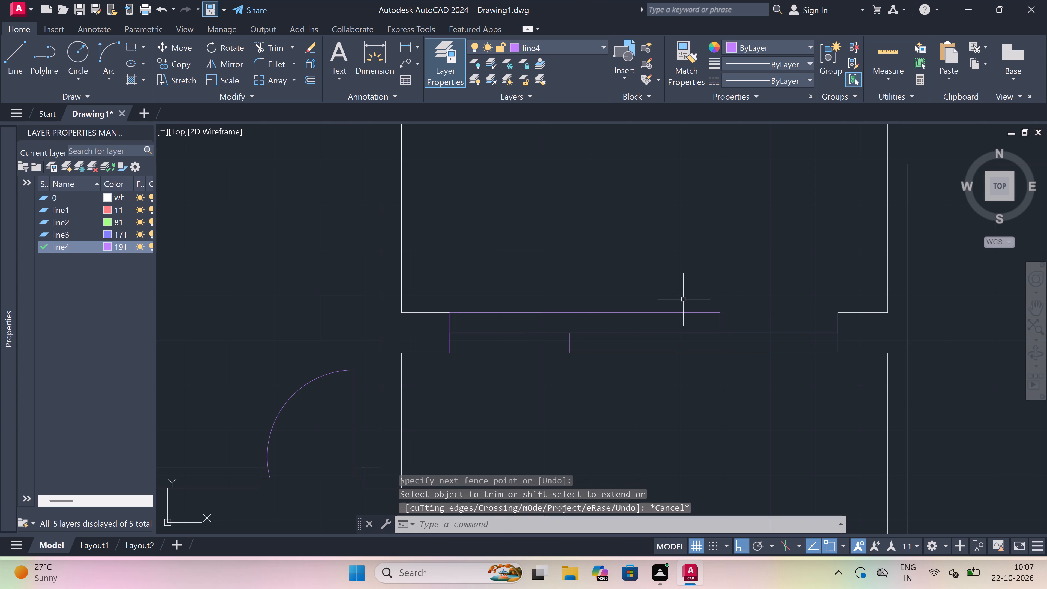
Draw a jamb across the upper-right room's left wall near its lower corner, with a 2" upward stop from its midpoint and a 3' leaf into the room.
{"action": "scroll", "coordinate": [680, 300], "scroll_direction": "down", "scroll_amount": 7}
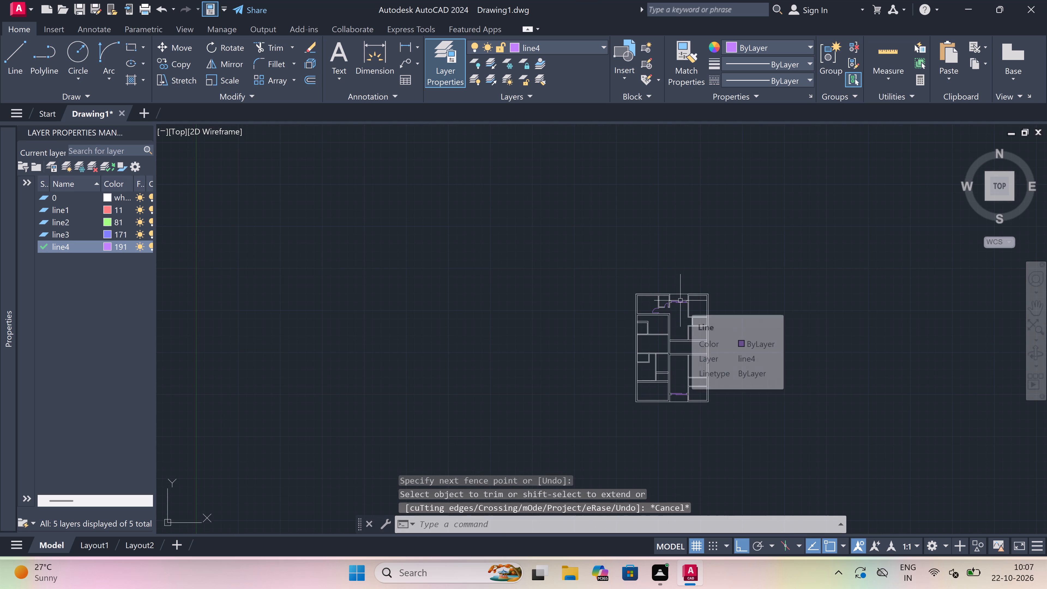
{"action": "key", "text": "l"}
{"action": "key", "text": "space"}
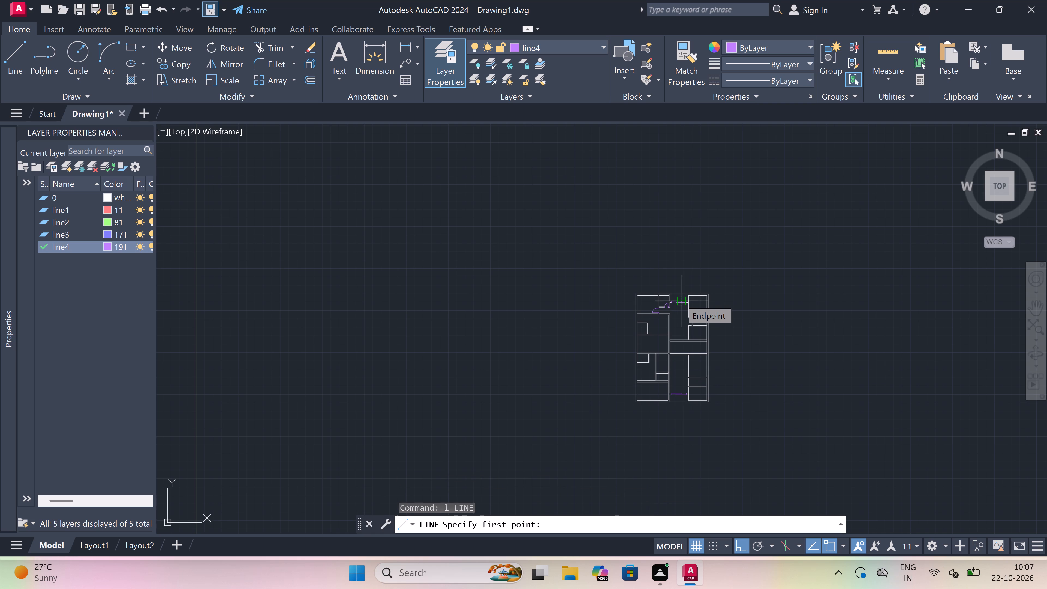
{"action": "scroll", "coordinate": [685, 311], "scroll_direction": "up", "scroll_amount": 3}
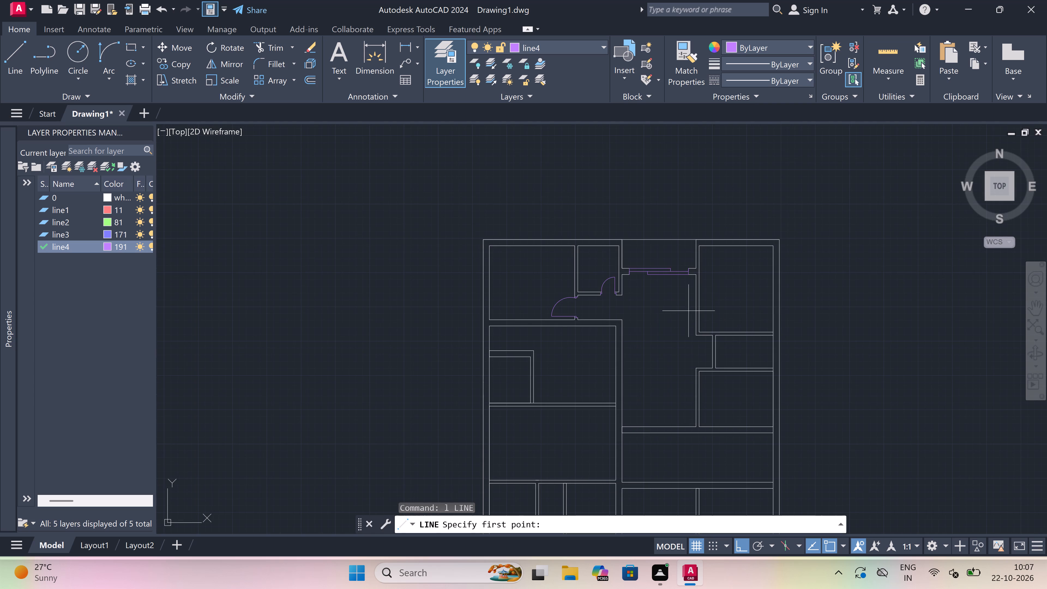
{"action": "scroll", "coordinate": [696, 318], "scroll_direction": "up", "scroll_amount": 3}
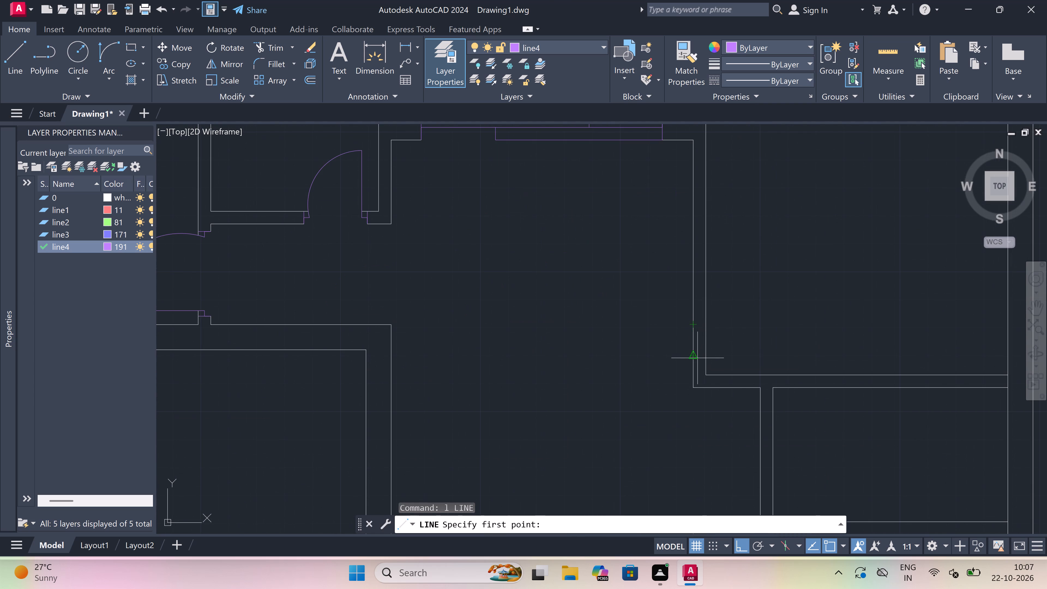
{"action": "left_click", "coordinate": [697, 357]}
{"action": "left_click", "coordinate": [701, 355]}
{"action": "left_click", "coordinate": [697, 355]}
{"action": "scroll", "coordinate": [697, 337], "scroll_direction": "up", "scroll_amount": 3}
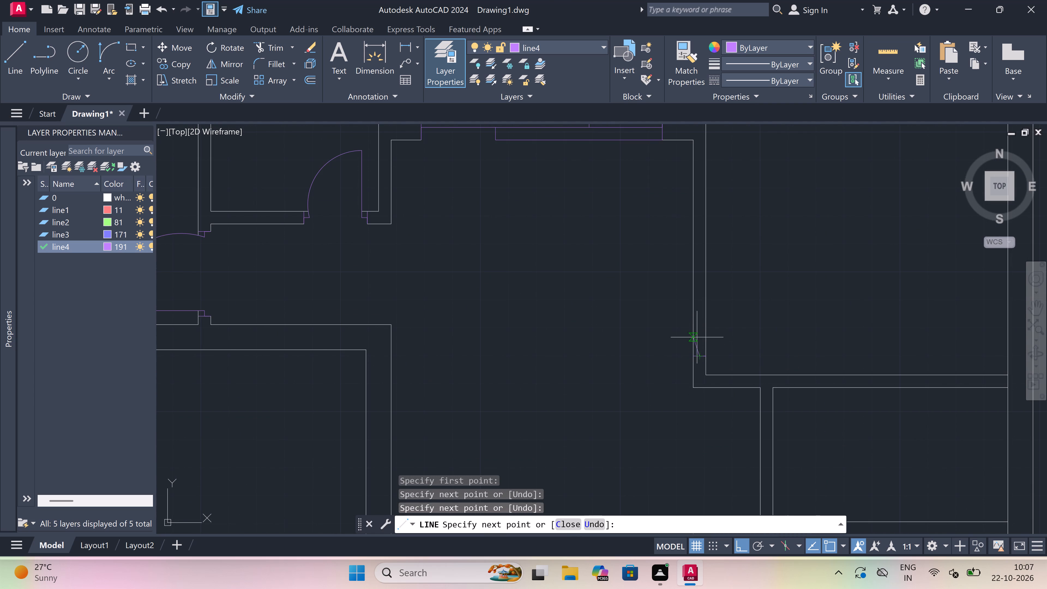
{"action": "type", "text": "2\""}
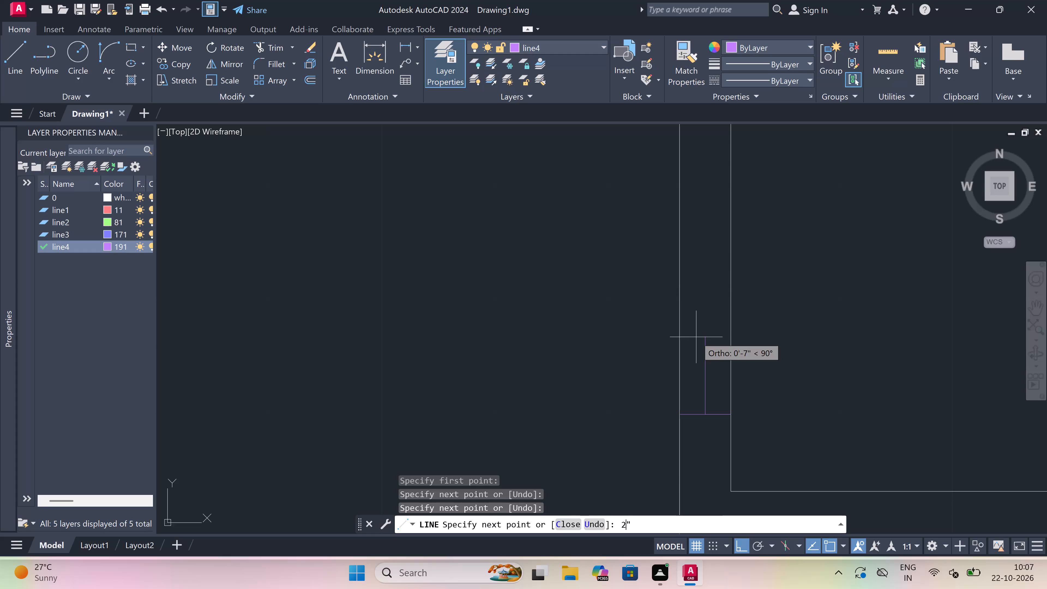
{"action": "key", "text": "space"}
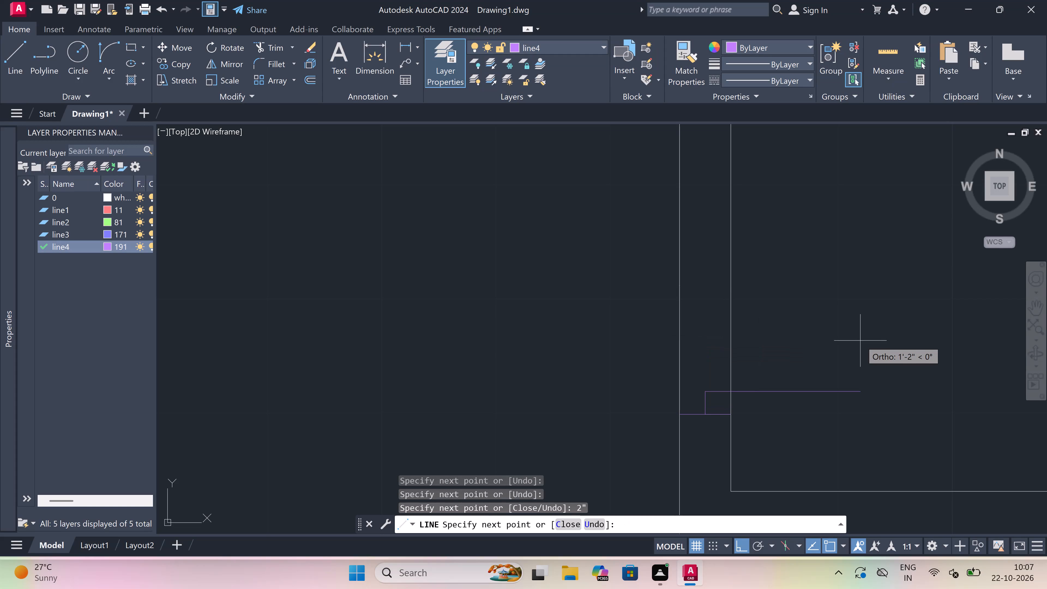
{"action": "type", "text": "3'"}
{"action": "key", "text": "space"}
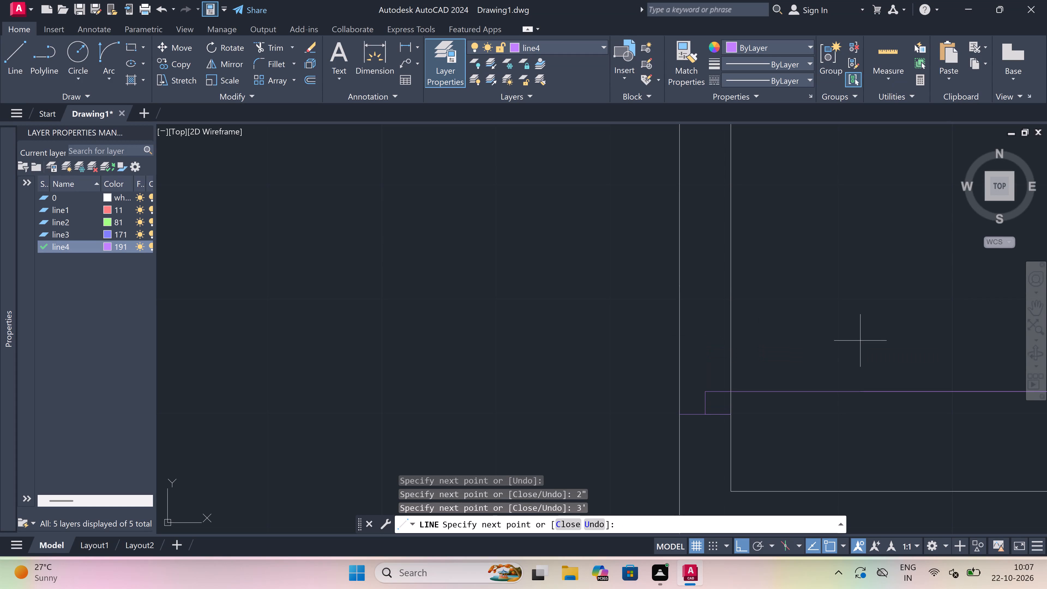
{"action": "key", "text": "Escape"}
Draw the opposite jamb across the same wall above the door leaf, with a 2" downward stop from its midpoint.
{"action": "scroll", "coordinate": [694, 335], "scroll_direction": "down", "scroll_amount": 4}
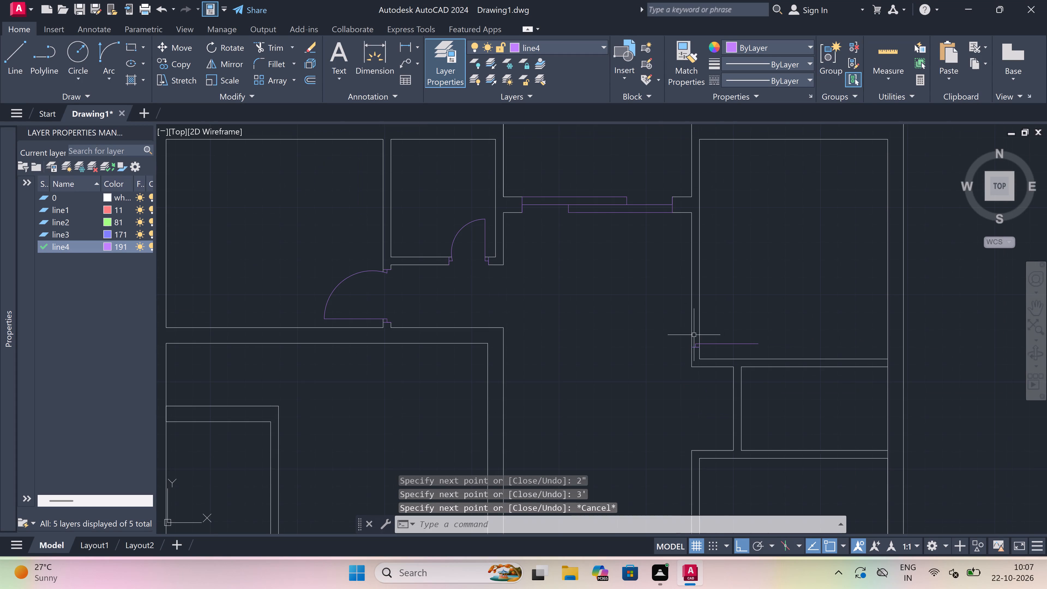
{"action": "scroll", "coordinate": [699, 310], "scroll_direction": "up", "scroll_amount": 3}
{"action": "key", "text": "space"}
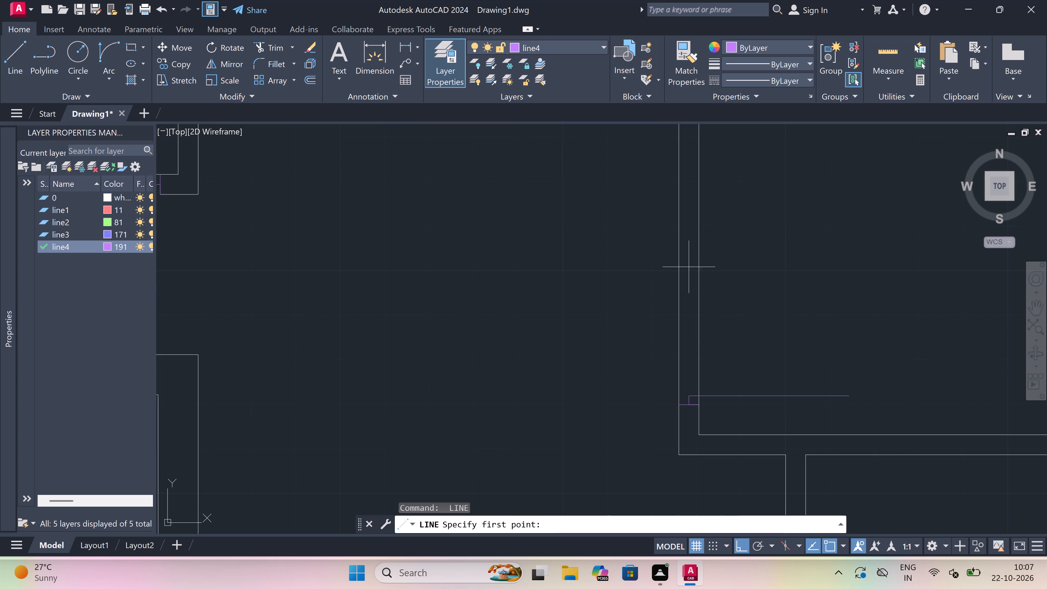
{"action": "left_click", "coordinate": [685, 269]}
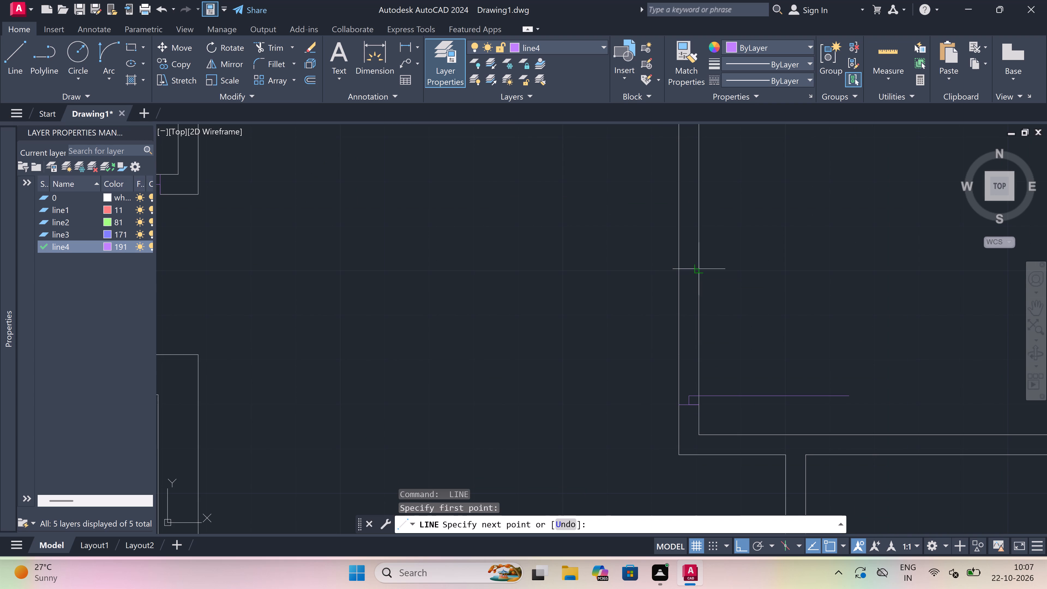
{"action": "left_click", "coordinate": [700, 266]}
{"action": "left_click", "coordinate": [691, 266]}
{"action": "type", "text": "2\""}
{"action": "key", "text": "space"}
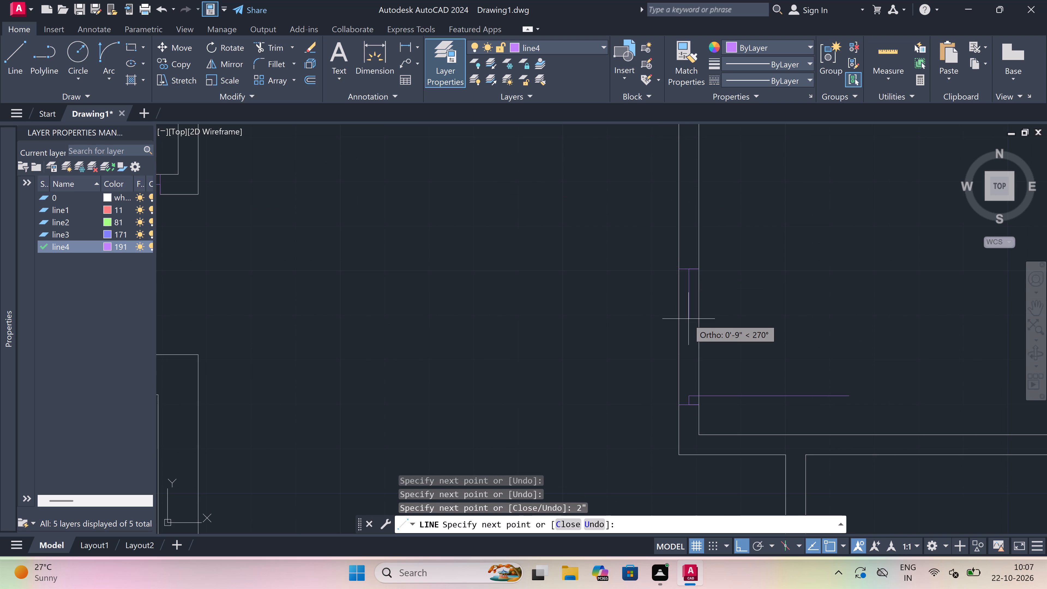
{"action": "key", "text": "Escape"}
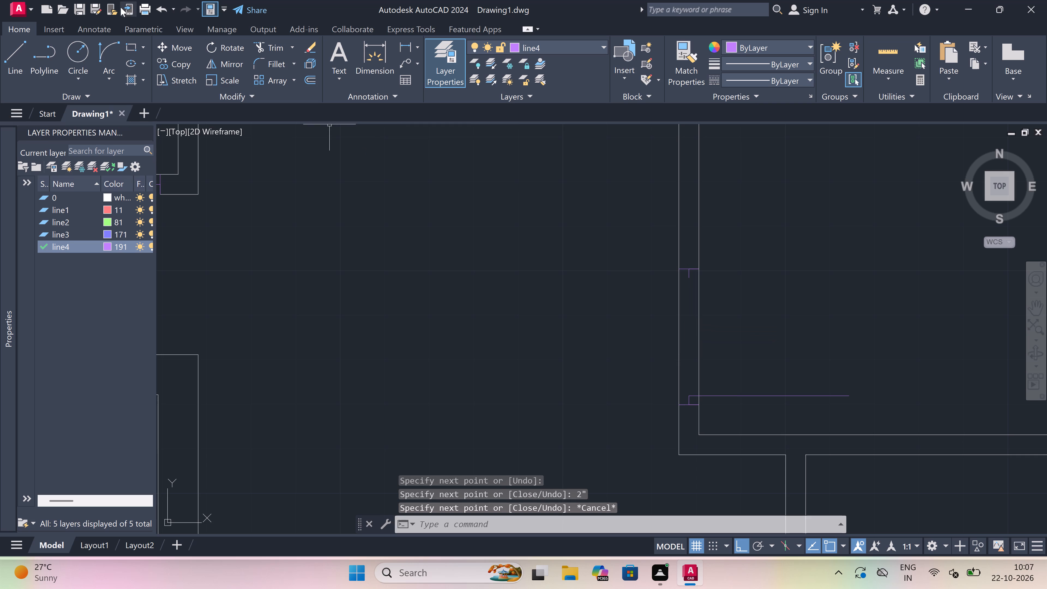
Draw the door swing arc from the free end of the 3' leaf to the upper stop in the upper-right room's left wall.
{"action": "left_click", "coordinate": [111, 52]}
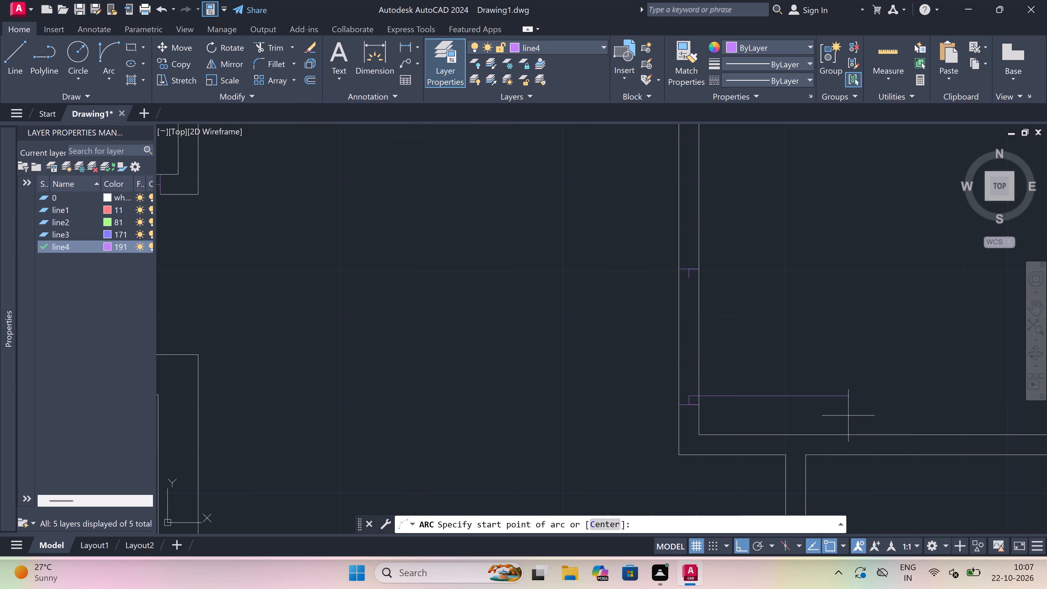
{"action": "left_click", "coordinate": [847, 397]}
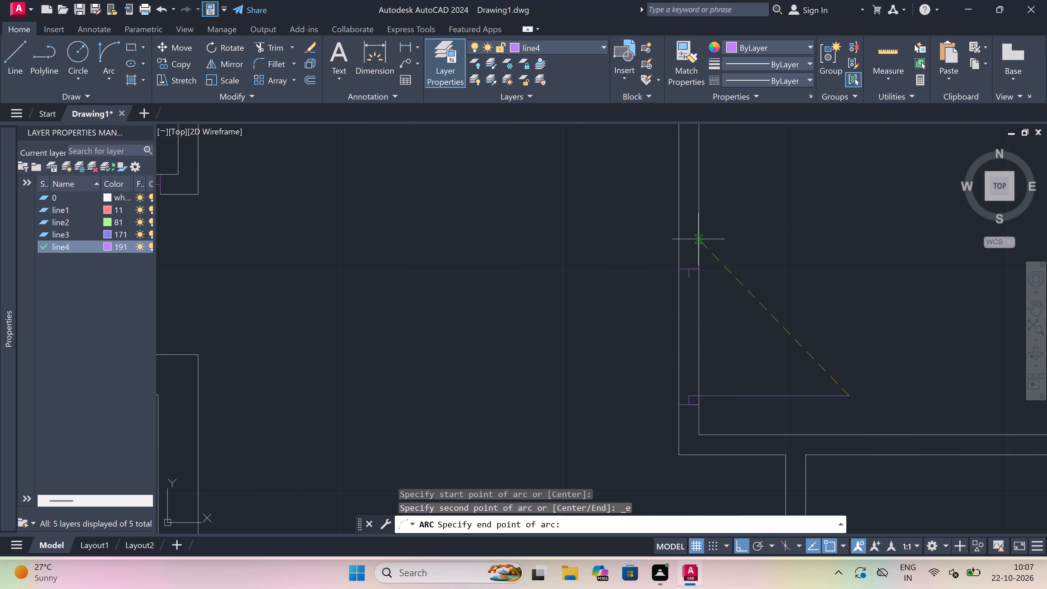
{"action": "left_click", "coordinate": [688, 280]}
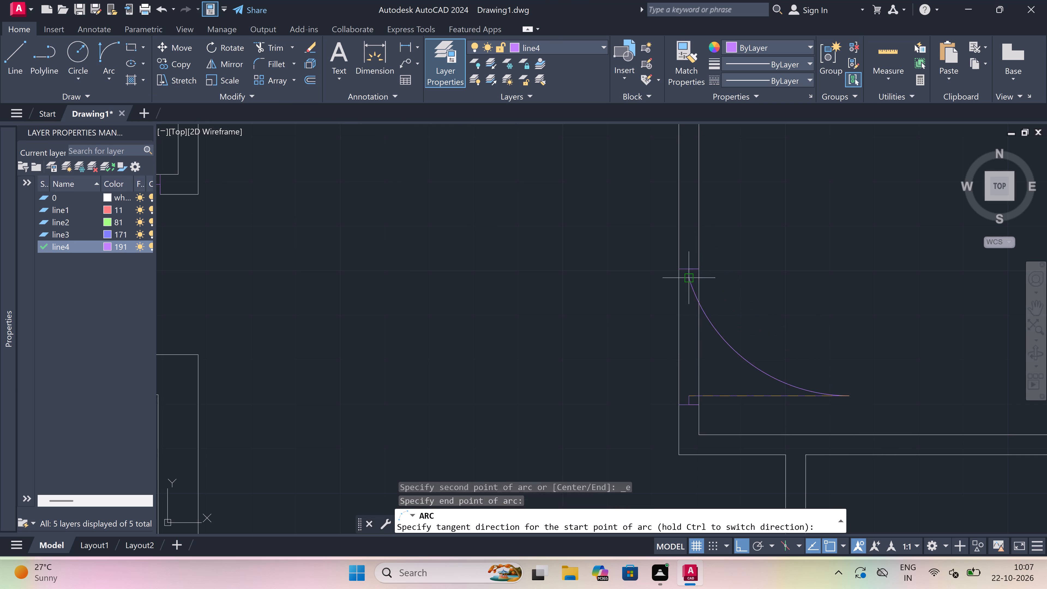
{"action": "left_click", "coordinate": [758, 255]}
Trim both wall lines between the two jambs of the upper-right room's door opening.
{"action": "type", "text": "tr"}
{"action": "key", "text": "space"}
{"action": "left_click", "coordinate": [717, 333]}
{"action": "left_click", "coordinate": [635, 347]}
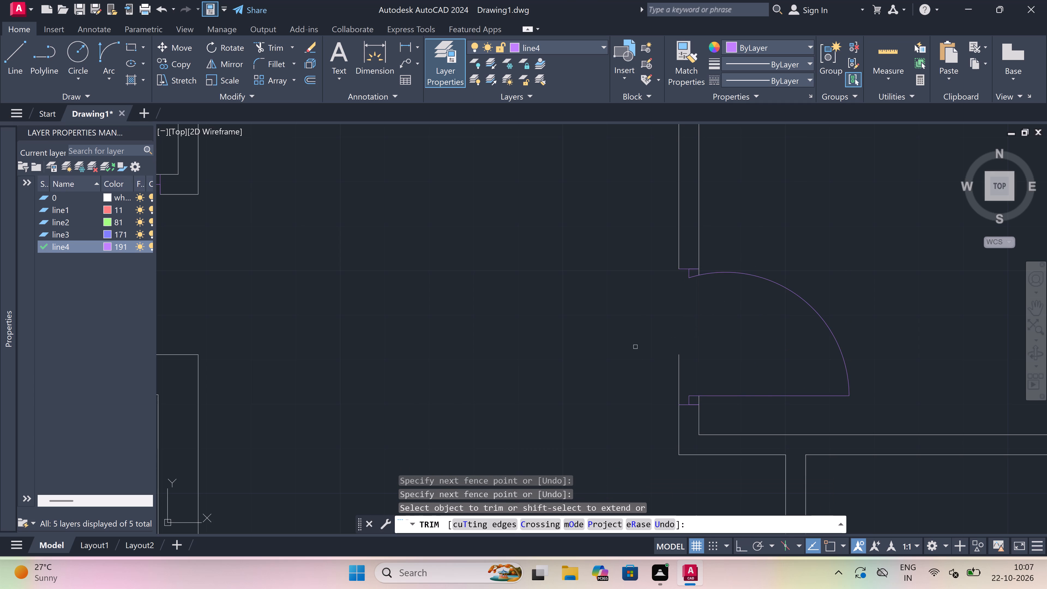
{"action": "left_click_drag", "start_coordinate": [697, 345], "coordinate": [697, 342]}
{"action": "left_click", "coordinate": [652, 378]}
{"action": "key", "text": "Escape"}
Draw a jamb across the wall below the upper-right room near the partition, with a 2" rightward stop from its midpoint and a 2' leaf downward.
{"action": "scroll", "coordinate": [664, 293], "scroll_direction": "down", "scroll_amount": 4}
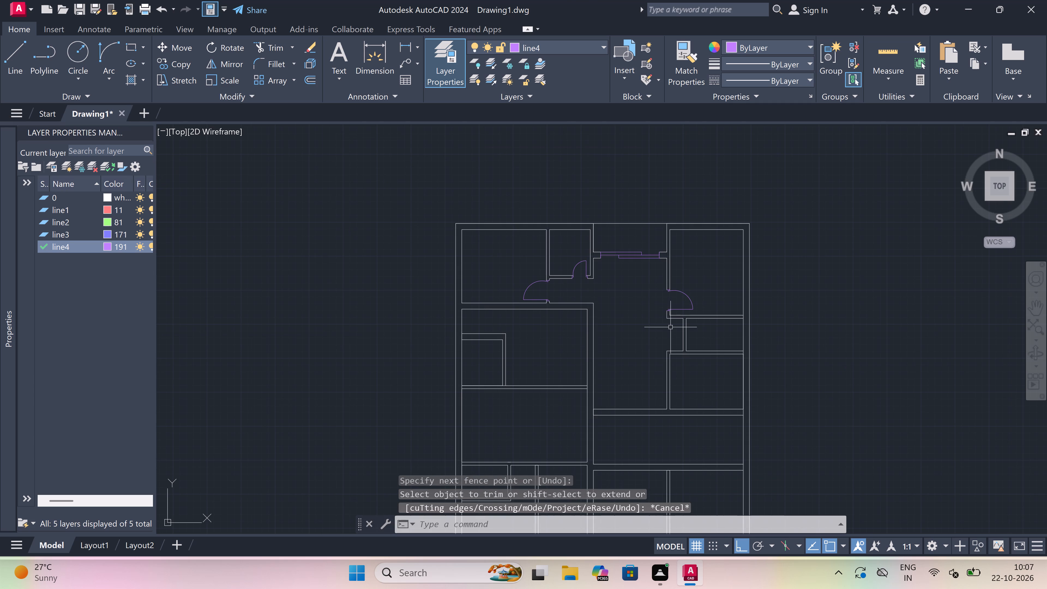
{"action": "type", "text": "l"}
{"action": "key", "text": "space"}
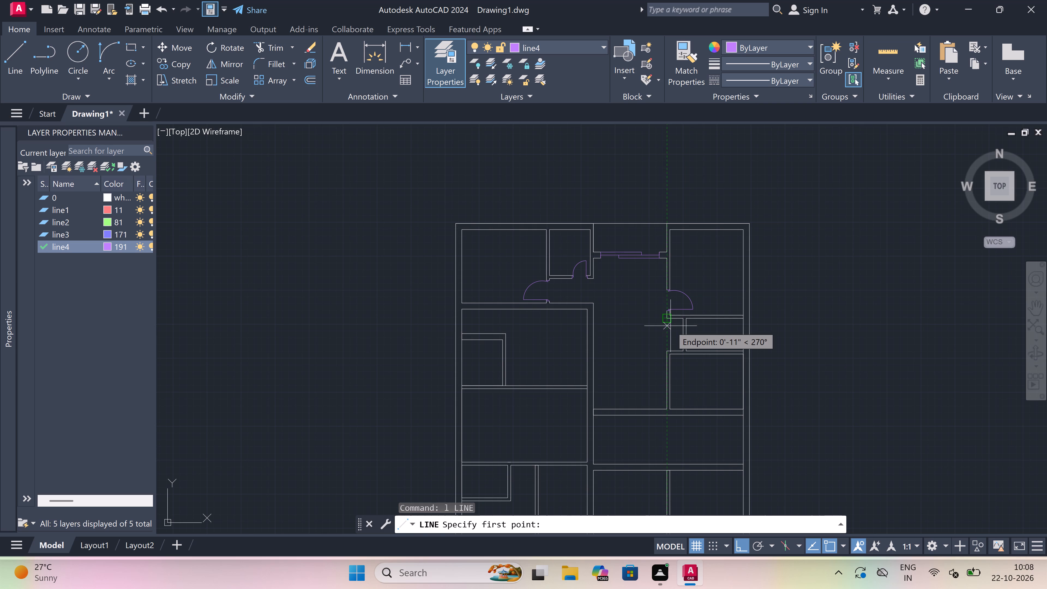
{"action": "scroll", "coordinate": [694, 313], "scroll_direction": "up", "scroll_amount": 3}
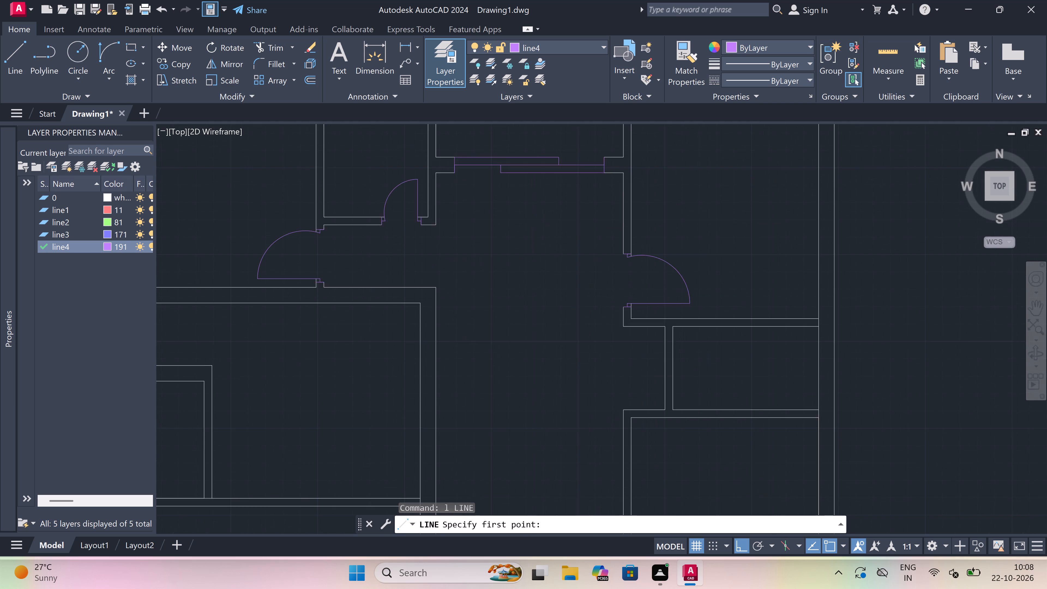
{"action": "scroll", "coordinate": [669, 339], "scroll_direction": "up", "scroll_amount": 1}
{"action": "left_click", "coordinate": [678, 331]}
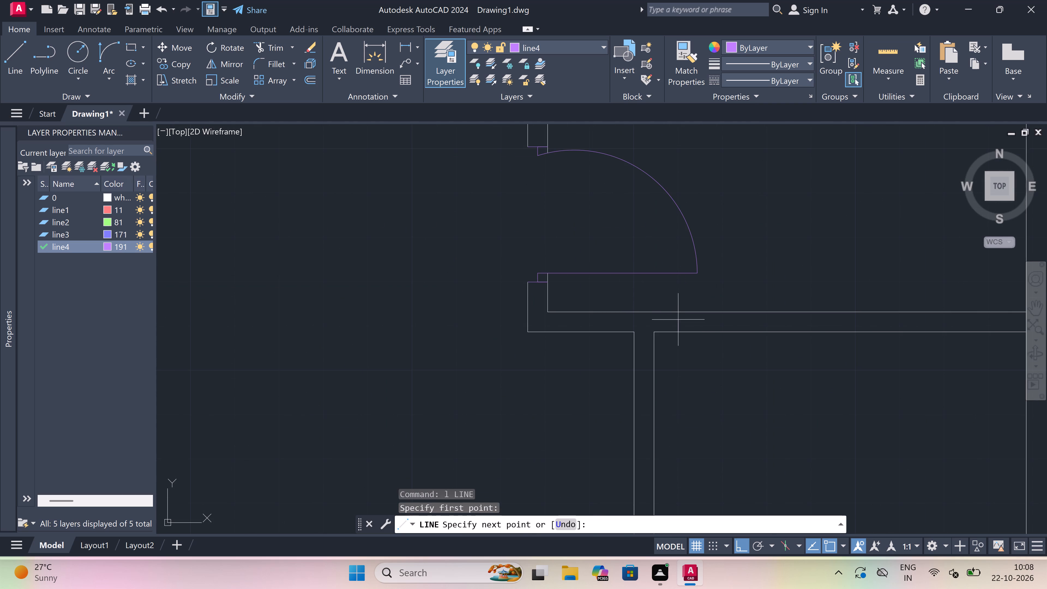
{"action": "double_click", "coordinate": [678, 318]}
{"action": "scroll", "coordinate": [679, 318], "scroll_direction": "up", "scroll_amount": 2}
{"action": "left_click", "coordinate": [679, 318]}
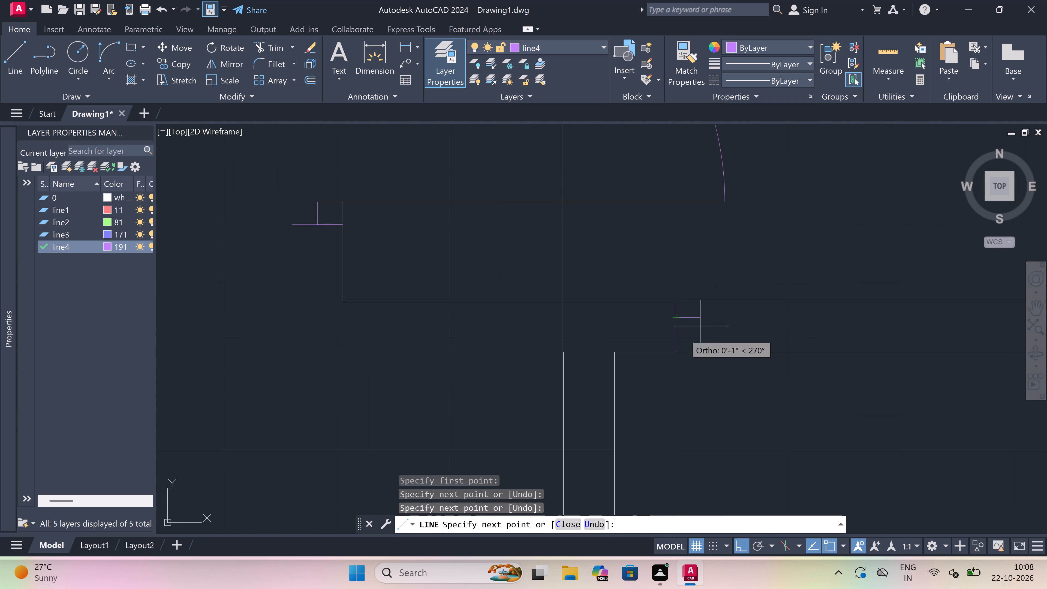
{"action": "left_click", "coordinate": [681, 328]}
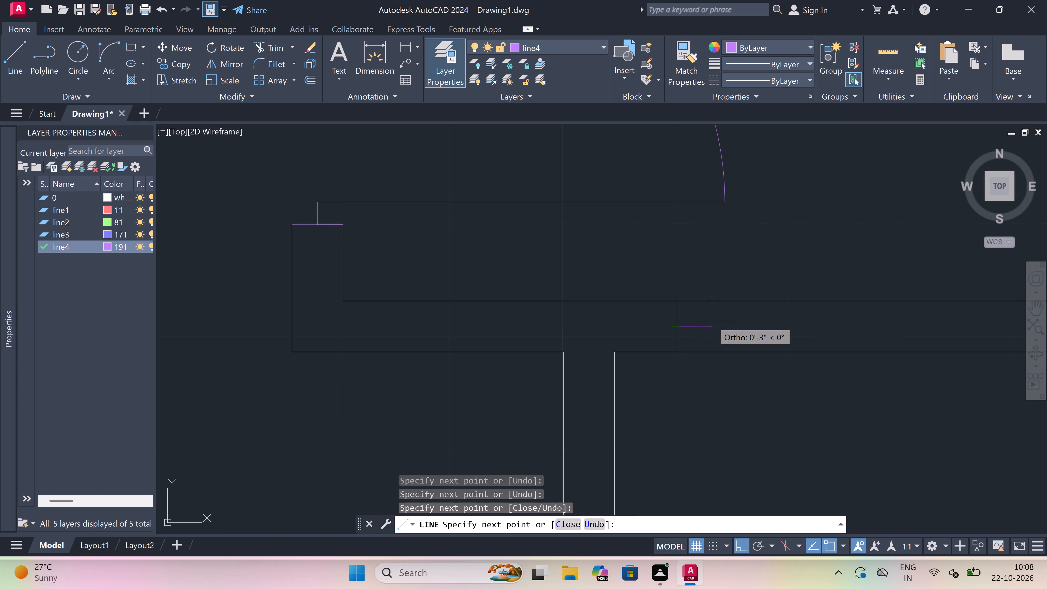
{"action": "key", "text": "2"}
{"action": "type", "text": "\""}
{"action": "key", "text": "space"}
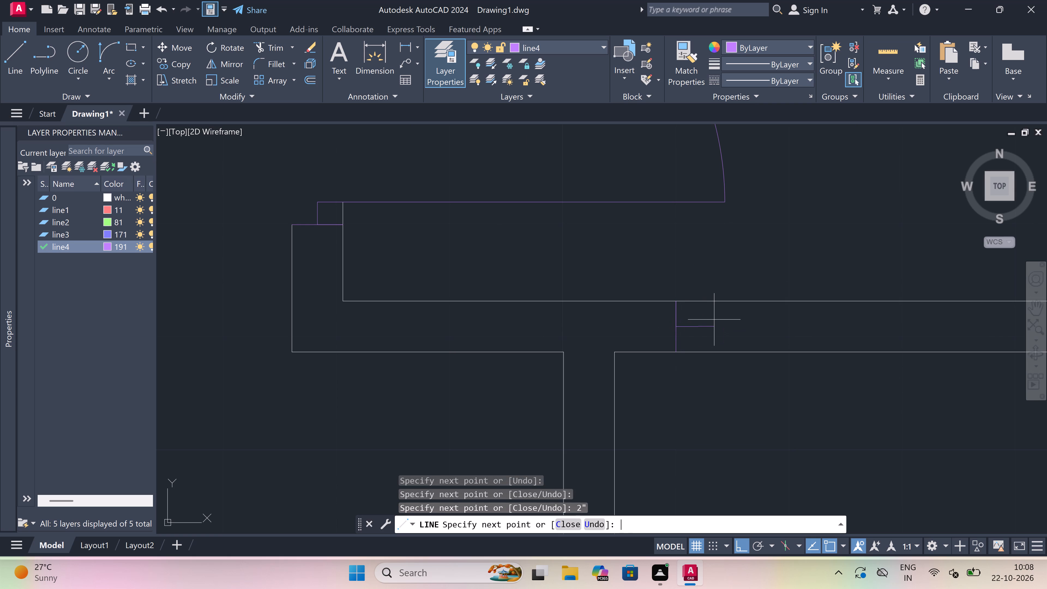
{"action": "key", "text": "2"}
{"action": "type", "text": "'"}
{"action": "key", "text": "space"}
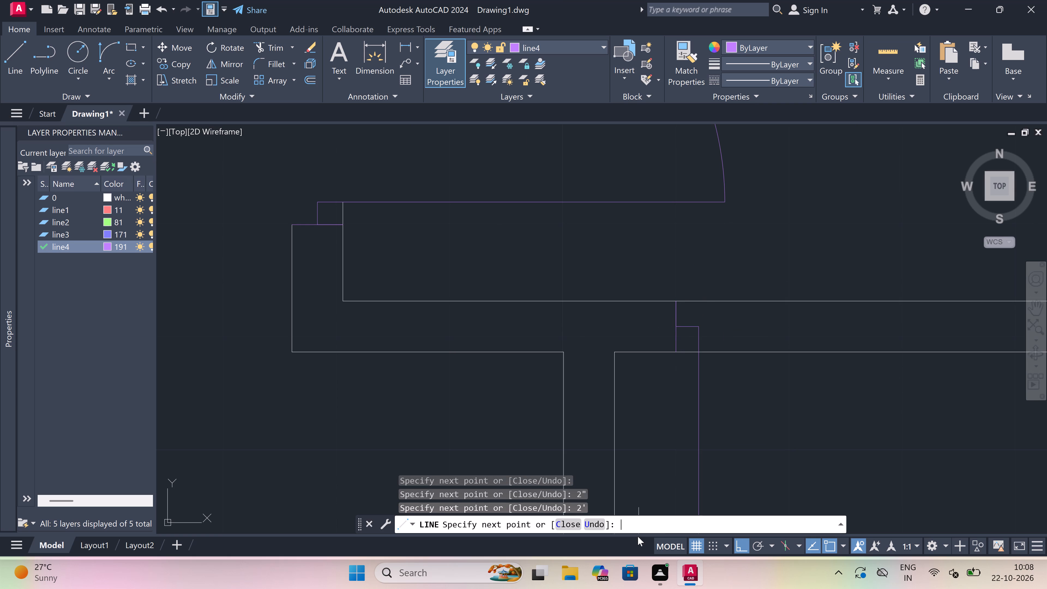
{"action": "key", "text": "Escape"}
Draw the opposite jamb across the same wall to the right of the 2' leaf, with a 2" leftward stop from its midpoint.
{"action": "key", "text": "space"}
{"action": "scroll", "coordinate": [704, 294], "scroll_direction": "down", "scroll_amount": 3}
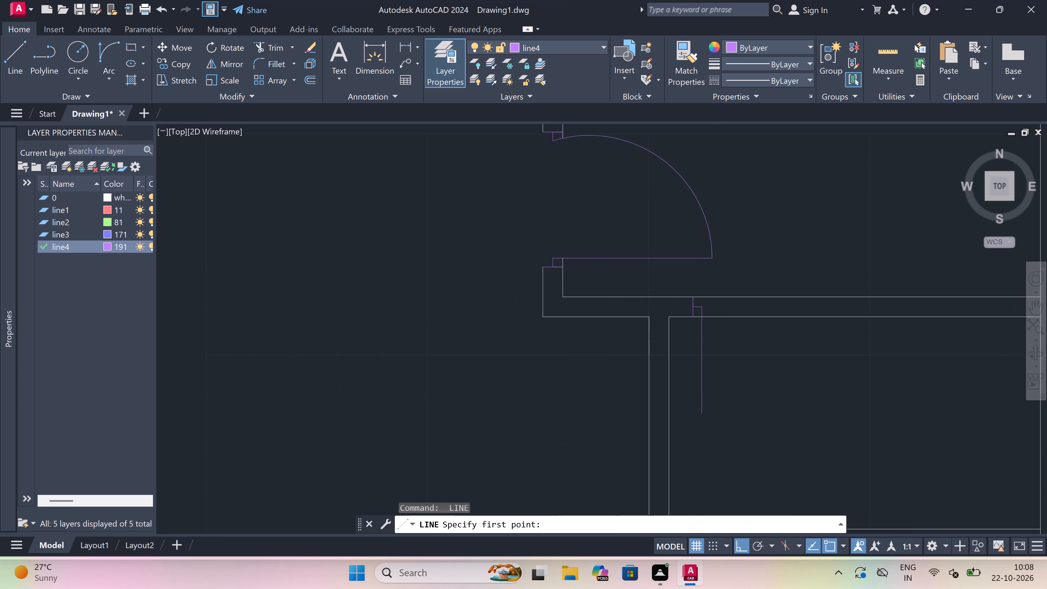
{"action": "scroll", "coordinate": [746, 320], "scroll_direction": "up", "scroll_amount": 2}
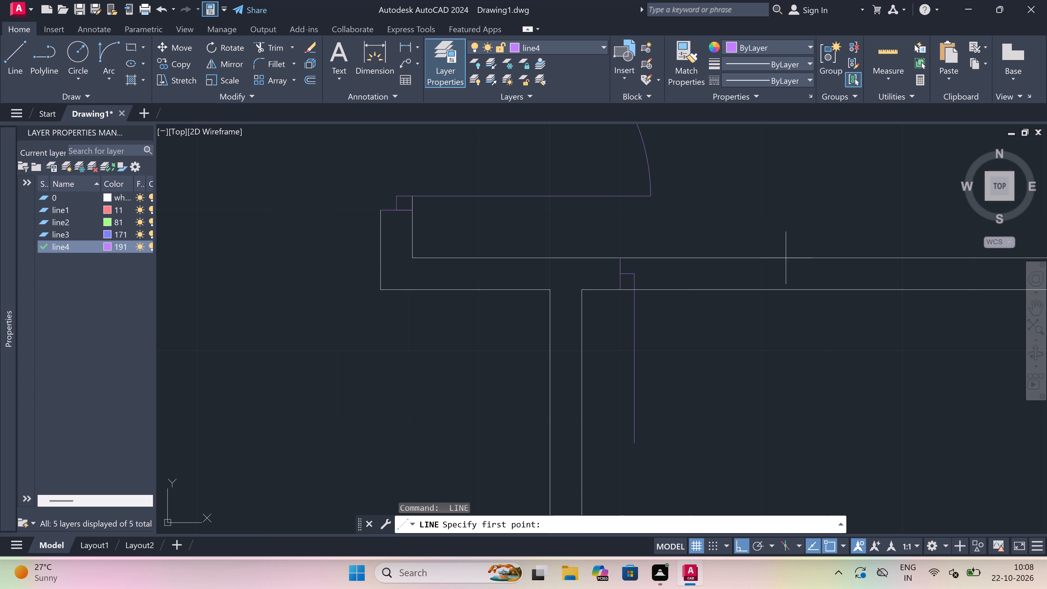
{"action": "type", "text": "l"}
{"action": "key", "text": "space"}
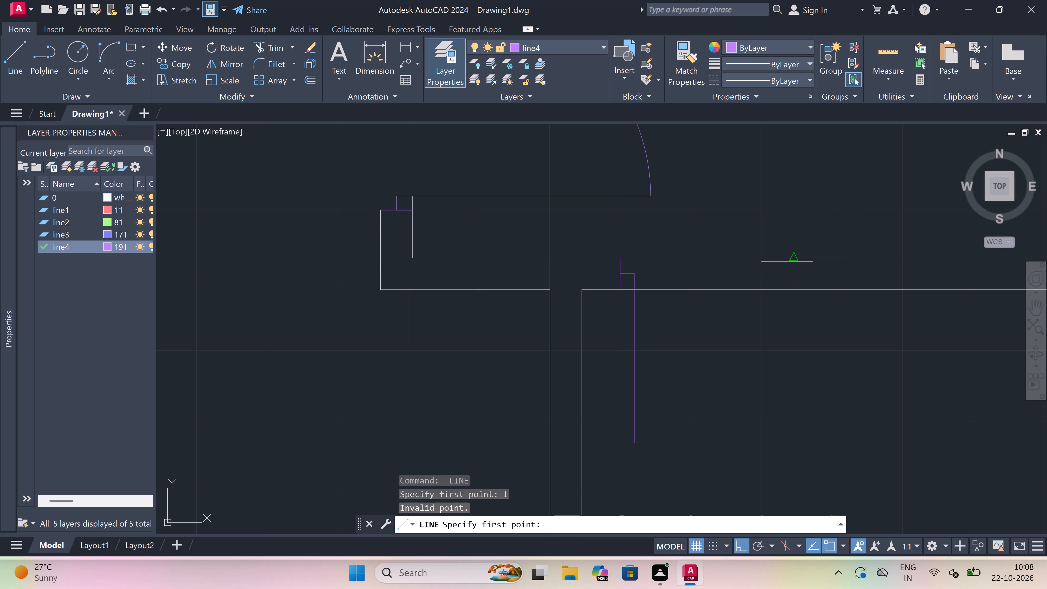
{"action": "double_click", "coordinate": [779, 262]}
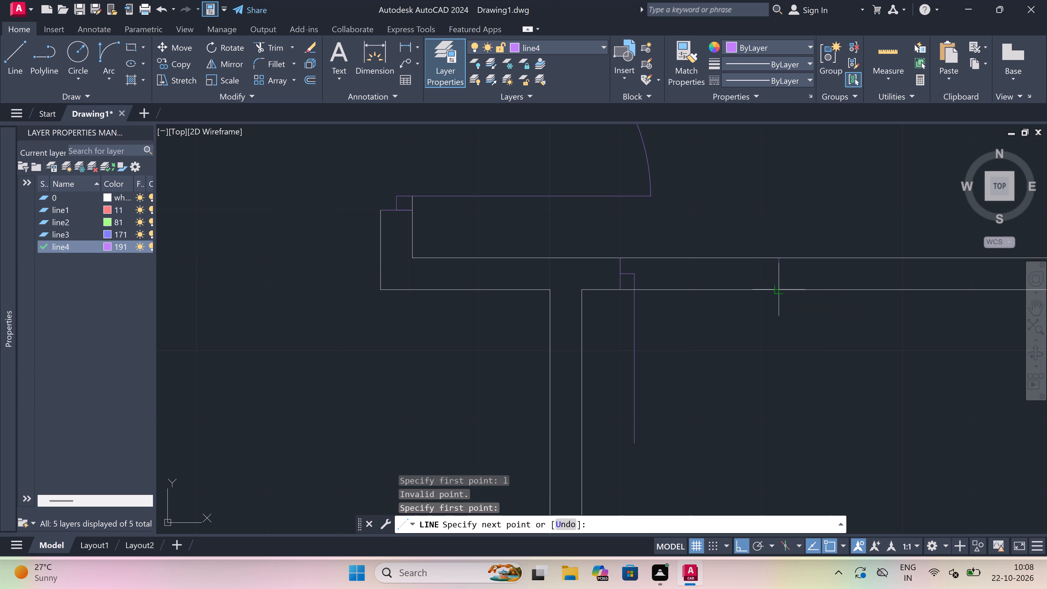
{"action": "left_click", "coordinate": [783, 292]}
{"action": "left_click", "coordinate": [775, 277]}
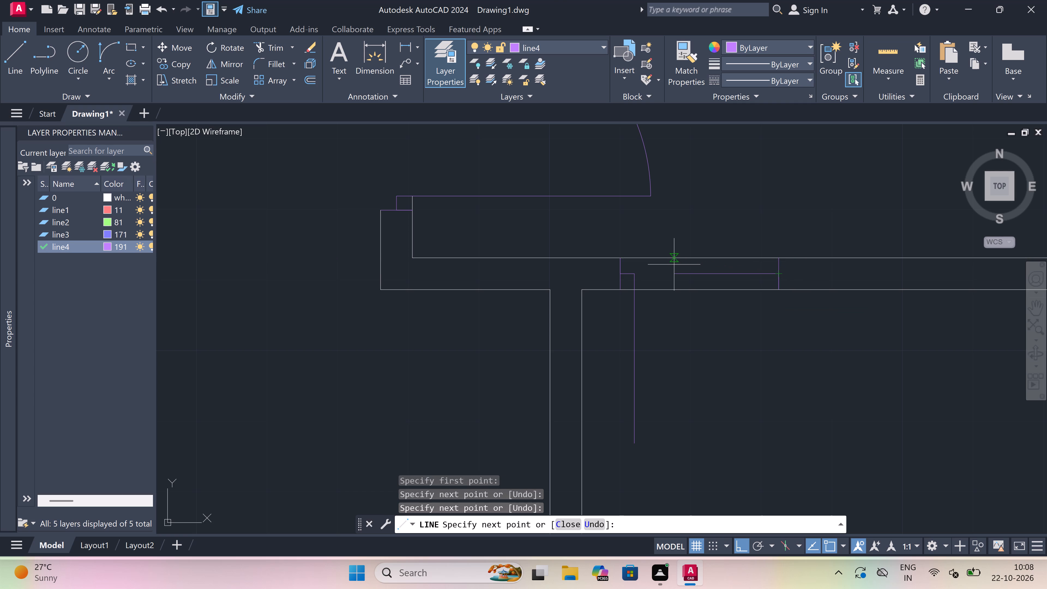
{"action": "key", "text": "2"}
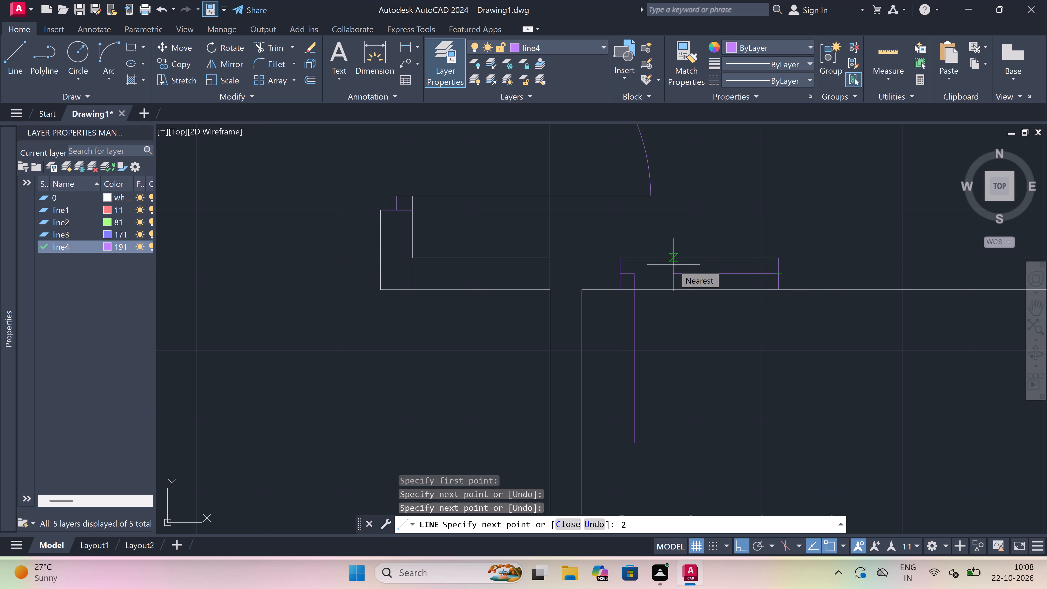
{"action": "type", "text": "\""}
{"action": "key", "text": "space"}
{"action": "key", "text": "Escape"}
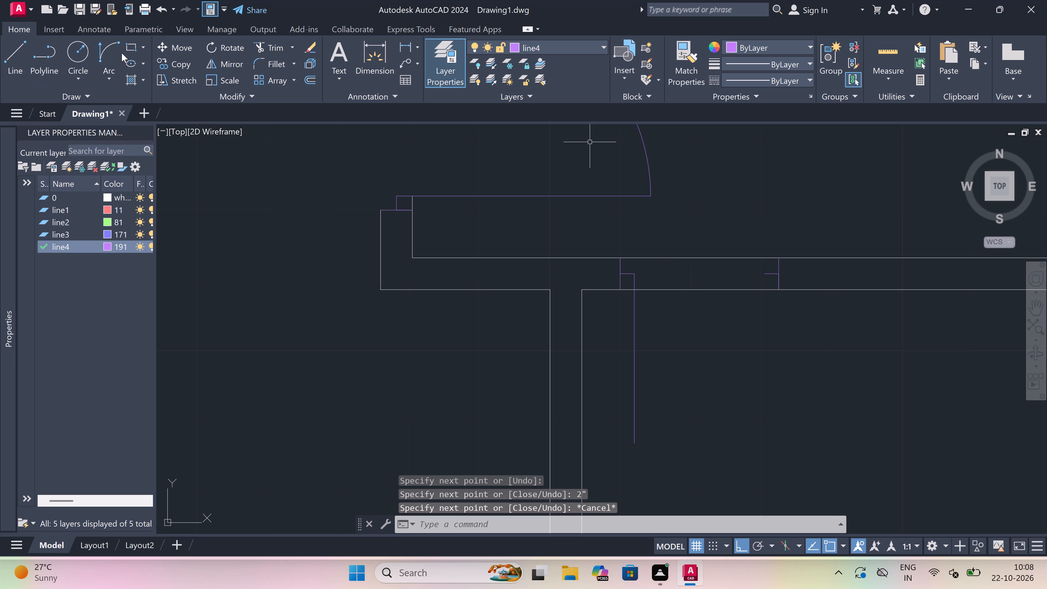
Draw the door swing arc from the lower end of the 2' leaf to the end of the right jamb's stop.
{"action": "left_click", "coordinate": [110, 55]}
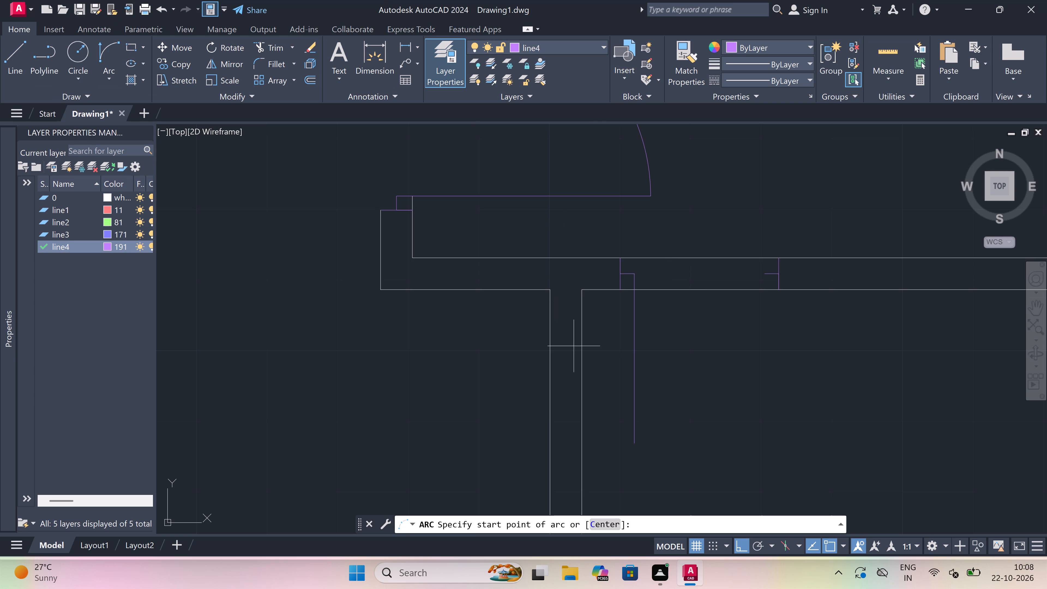
{"action": "left_click_drag", "start_coordinate": [638, 446], "coordinate": [641, 443]}
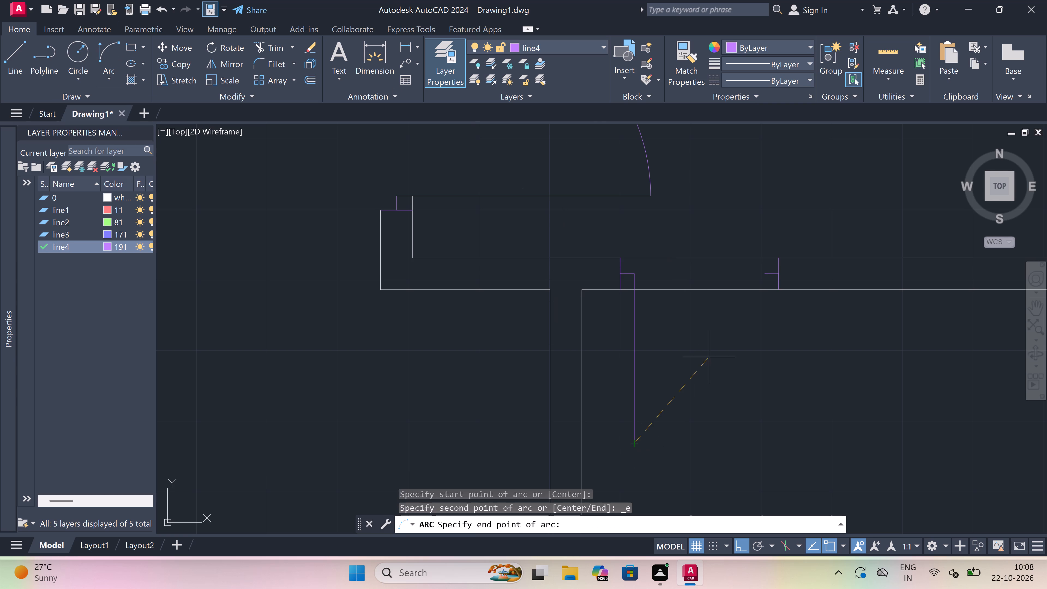
{"action": "left_click", "coordinate": [767, 272]}
{"action": "left_click", "coordinate": [835, 318]}
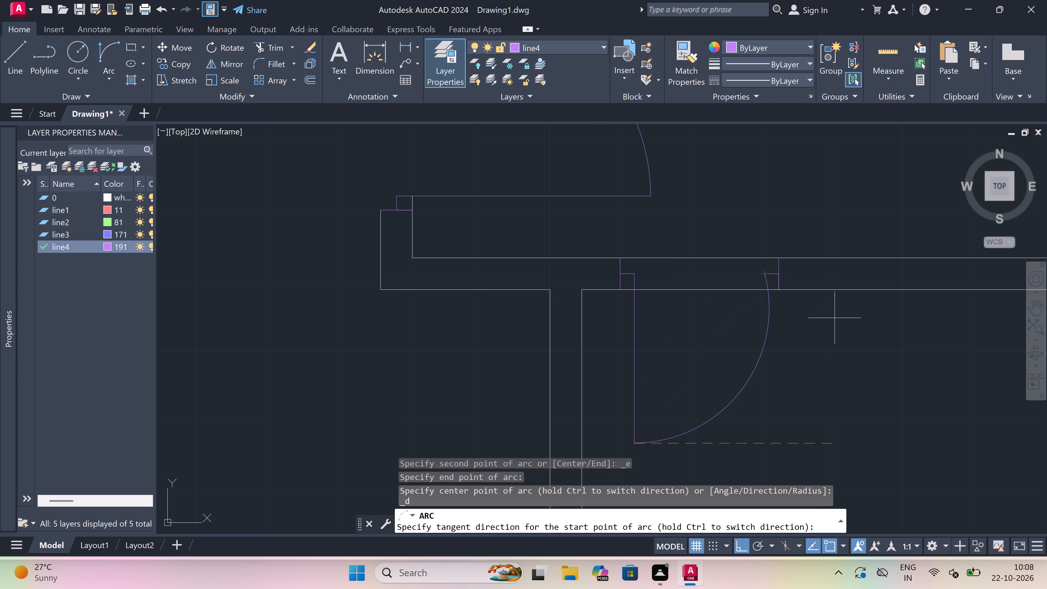
Trim both wall lines across the small room's door opening below the upper-right room.
{"action": "type", "text": "tr"}
{"action": "key", "text": "space"}
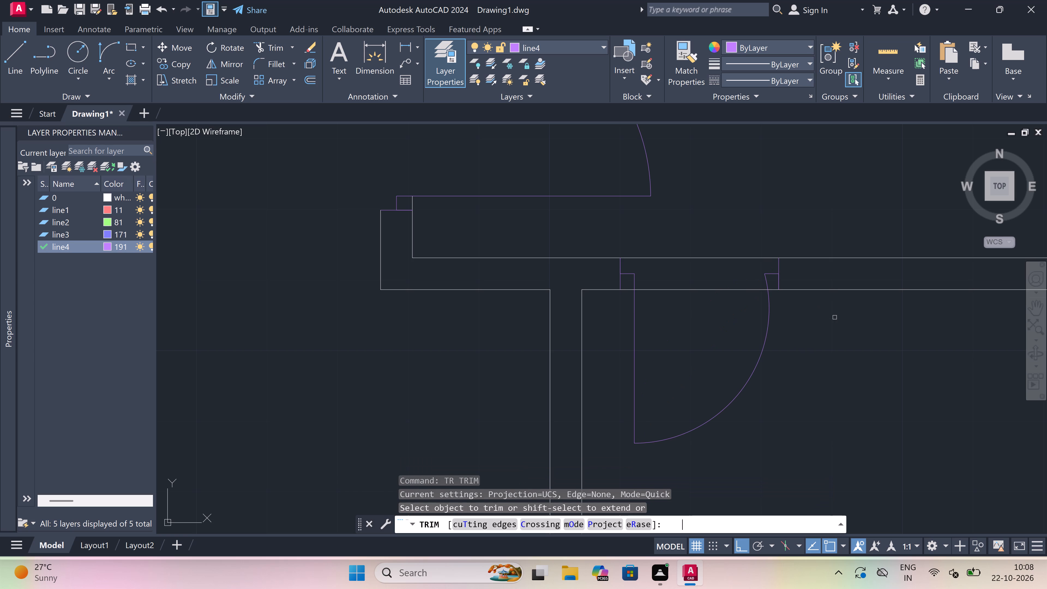
{"action": "left_click", "coordinate": [730, 229]}
{"action": "left_click", "coordinate": [715, 309]}
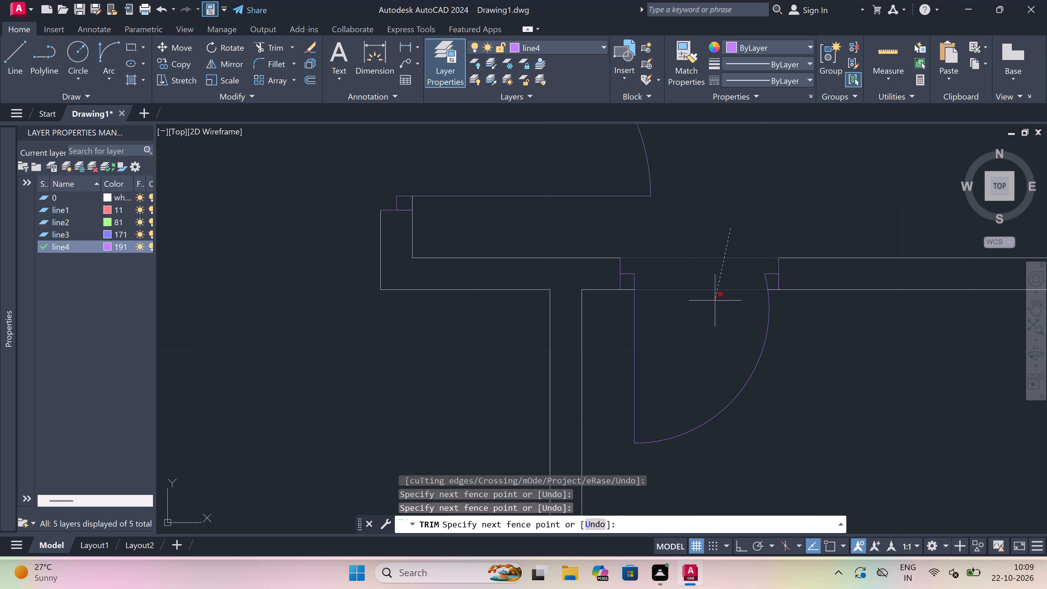
{"action": "key", "text": "Escape"}
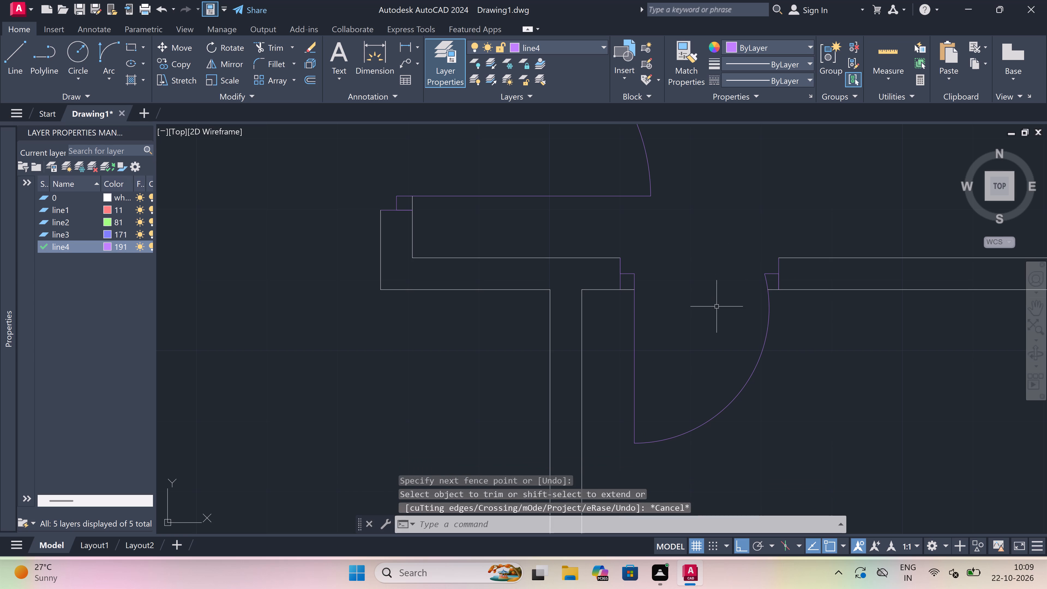
Draw a jamb across the left-side small room's right wall near its upper corner, with a 2" downward stop from its midpoint and a 2' leaf into the room.
{"action": "type", "text": "l"}
{"action": "key", "text": "space"}
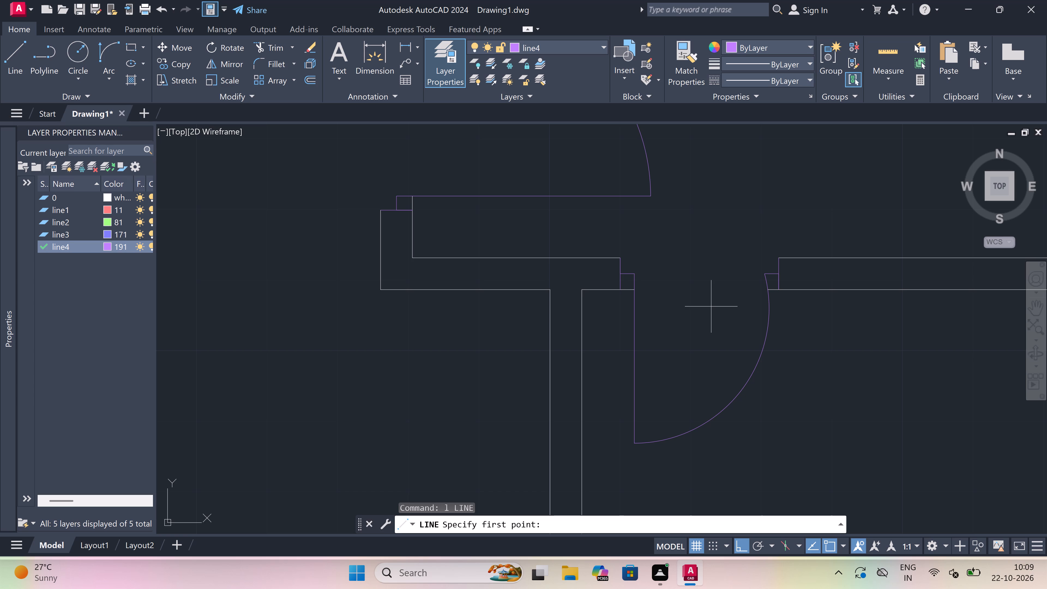
{"action": "scroll", "coordinate": [711, 306], "scroll_direction": "down", "scroll_amount": 5}
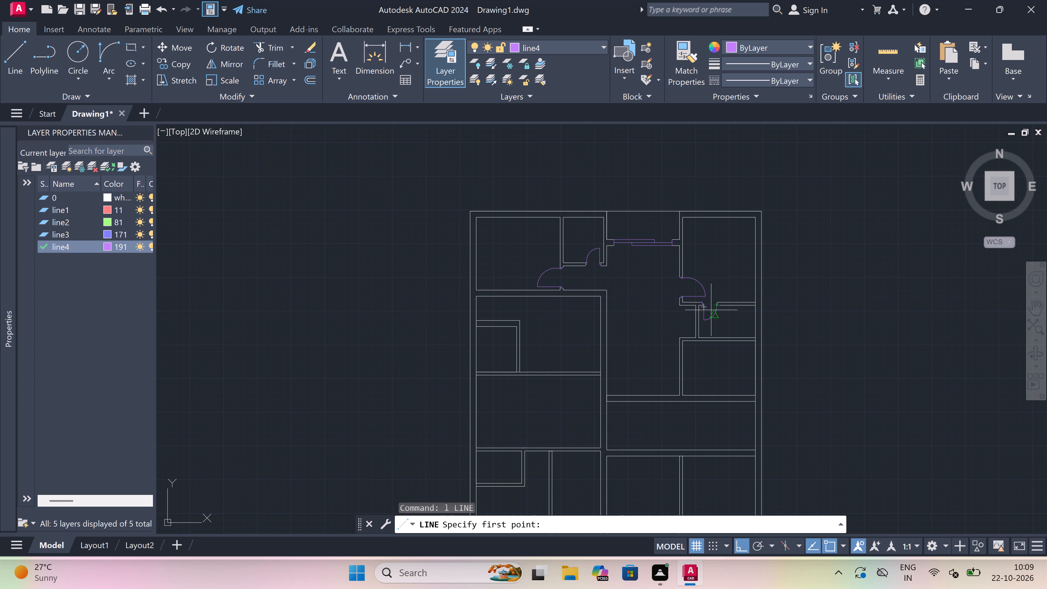
{"action": "scroll", "coordinate": [706, 375], "scroll_direction": "down", "scroll_amount": 1}
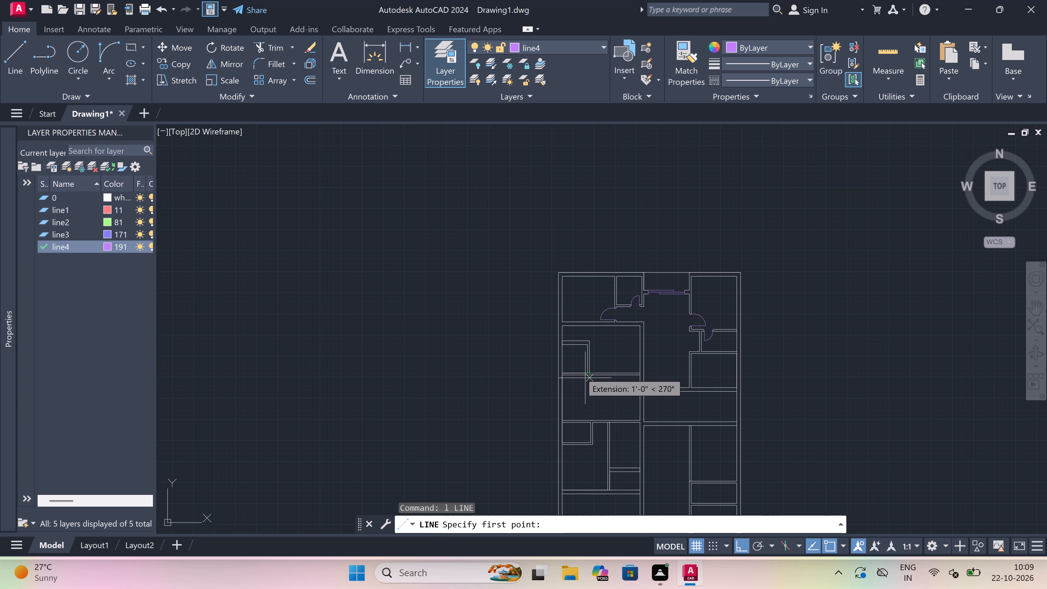
{"action": "scroll", "coordinate": [581, 343], "scroll_direction": "up", "scroll_amount": 5}
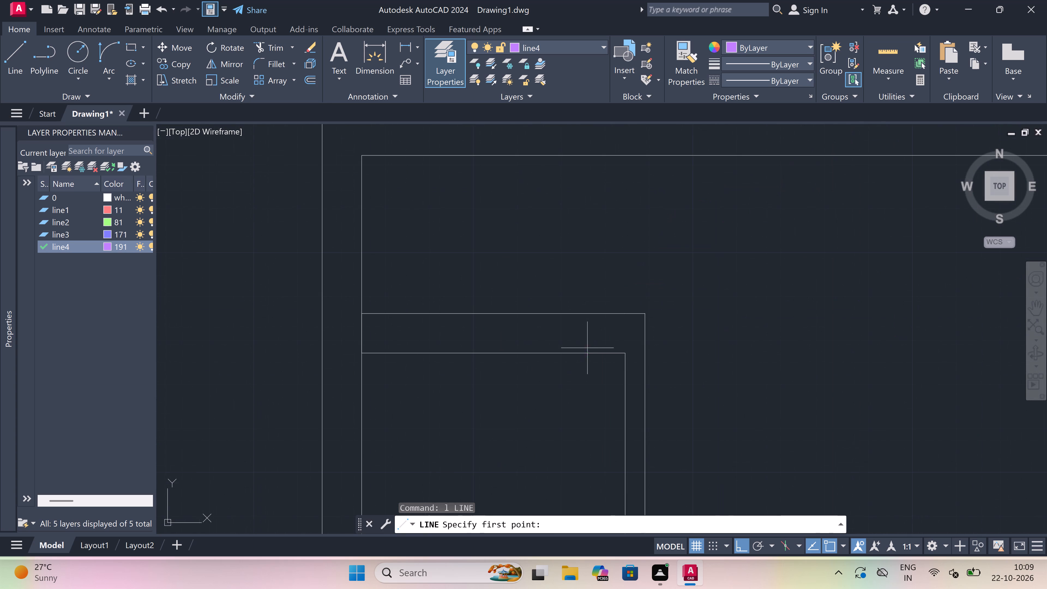
{"action": "left_click", "coordinate": [621, 367]}
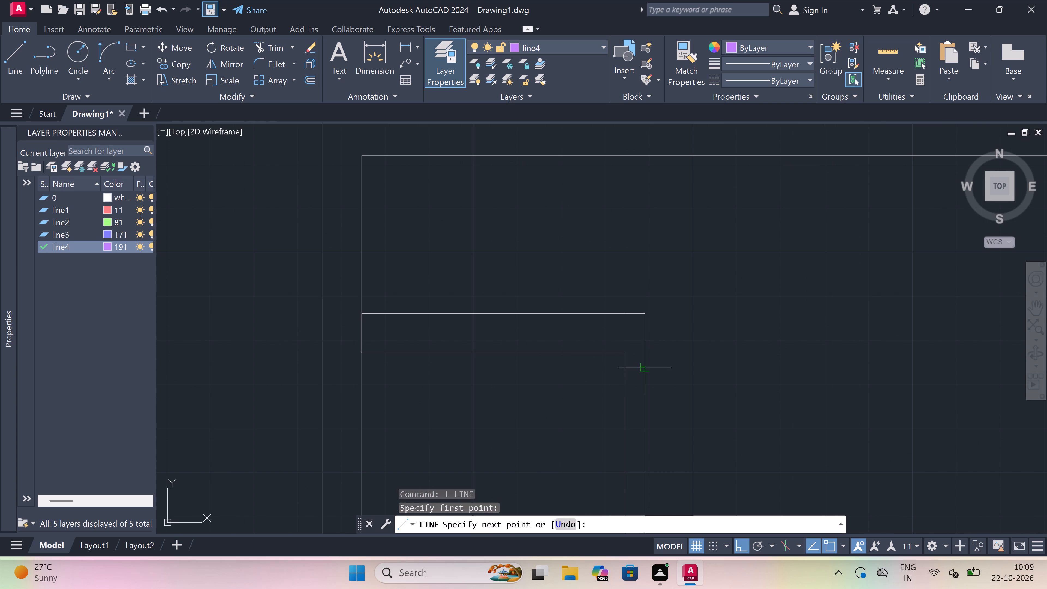
{"action": "left_click", "coordinate": [642, 369]}
{"action": "double_click", "coordinate": [633, 369]}
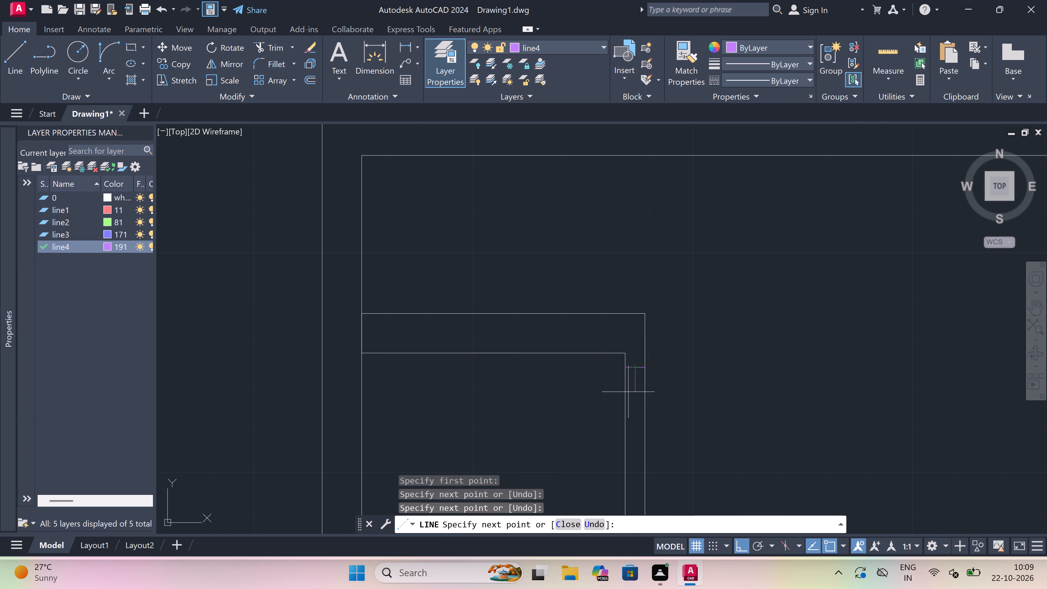
{"action": "type", "text": "2\""}
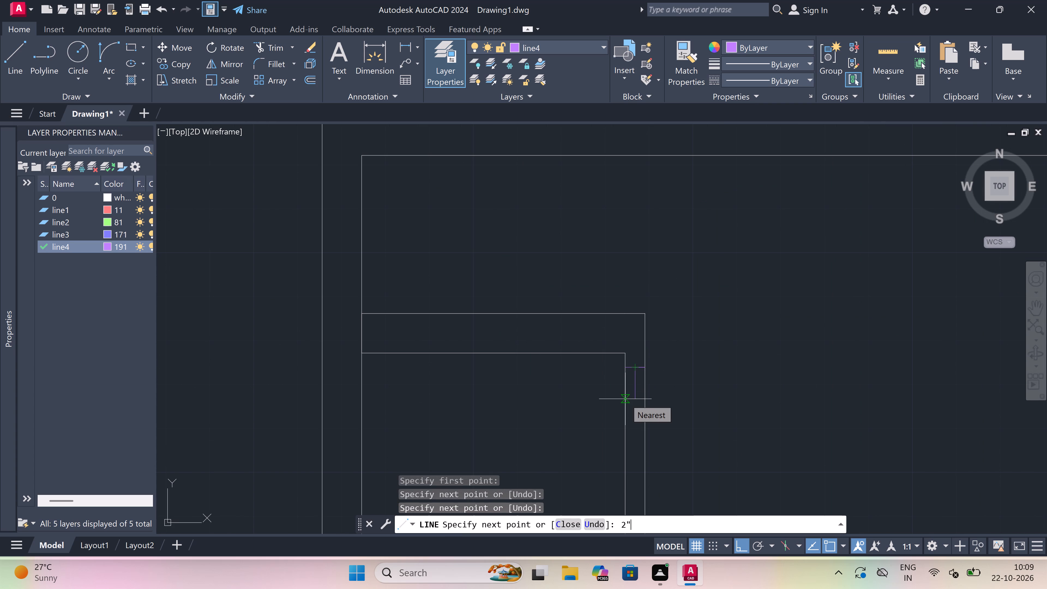
{"action": "key", "text": "space"}
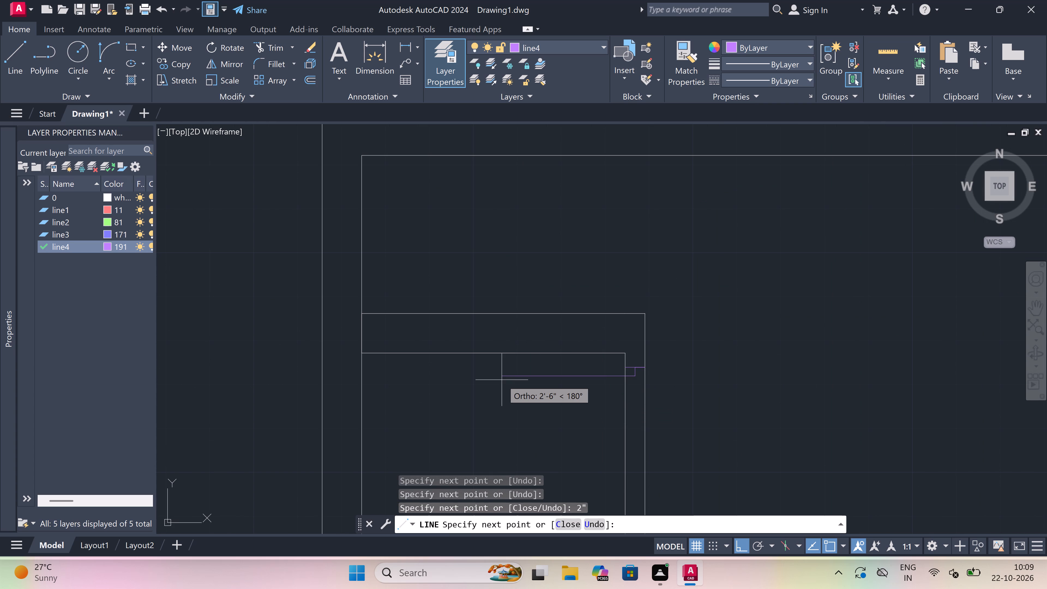
{"action": "type", "text": "2'"}
{"action": "key", "text": "space"}
{"action": "key", "text": "Escape"}
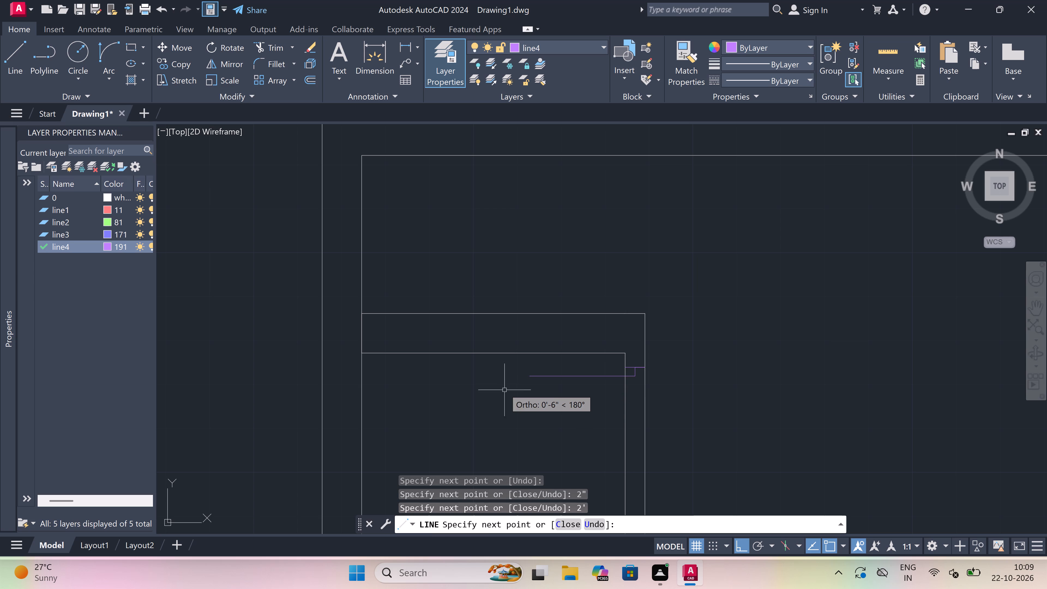
Draw the opposite jamb across the small room's right wall below the 2' leaf, with a 2" upward stop from its midpoint.
{"action": "key", "text": "space"}
{"action": "scroll", "coordinate": [621, 433], "scroll_direction": "down", "scroll_amount": 2}
{"action": "scroll", "coordinate": [620, 446], "scroll_direction": "up", "scroll_amount": 2}
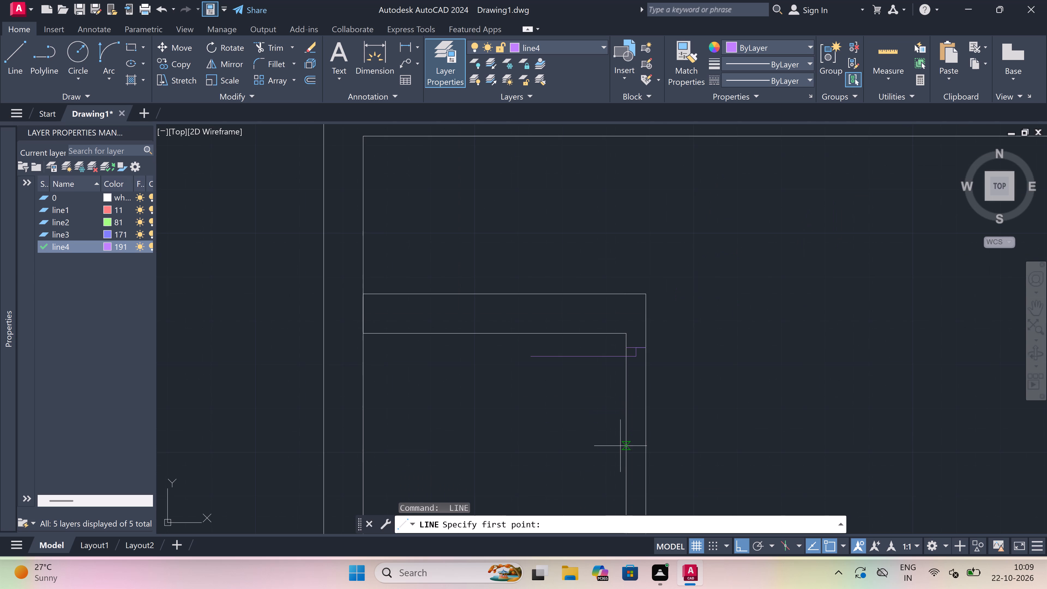
{"action": "scroll", "coordinate": [631, 440], "scroll_direction": "up", "scroll_amount": 1}
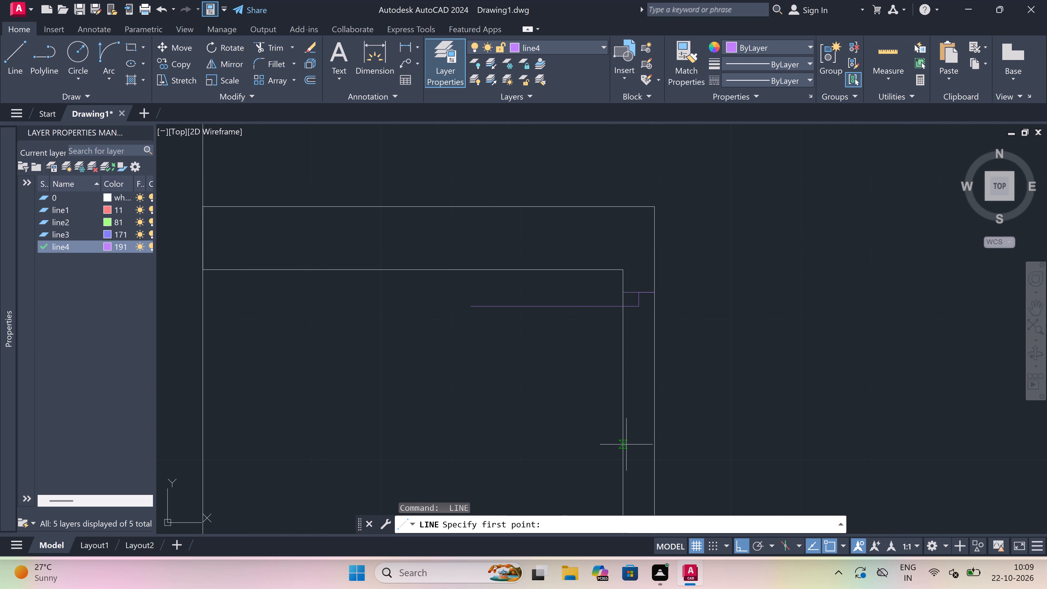
{"action": "left_click", "coordinate": [626, 444]}
{"action": "left_click", "coordinate": [650, 441]}
{"action": "left_click", "coordinate": [639, 440]}
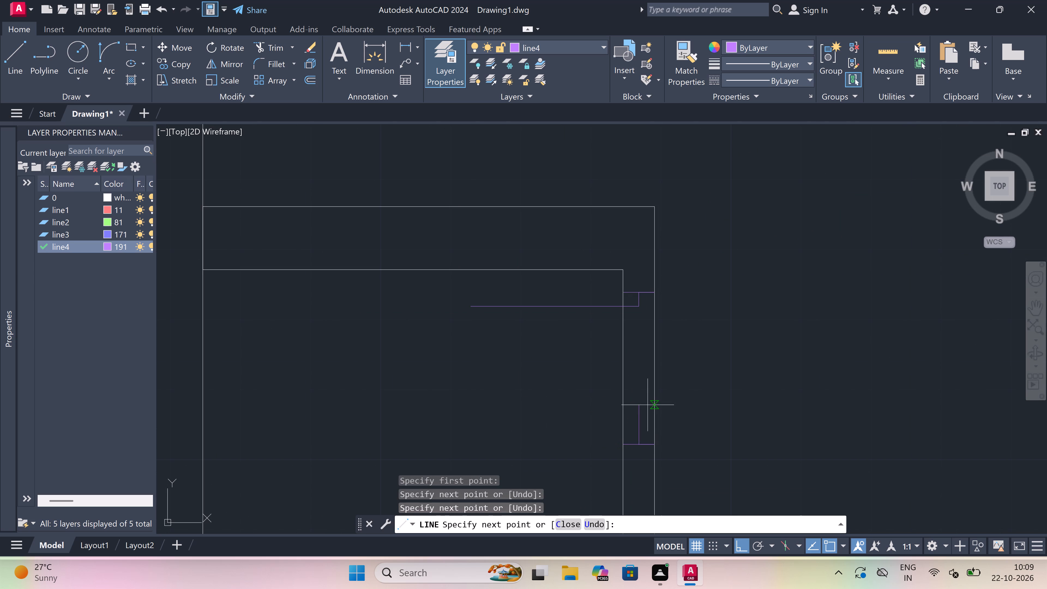
{"action": "type", "text": "2\""}
{"action": "key", "text": "space"}
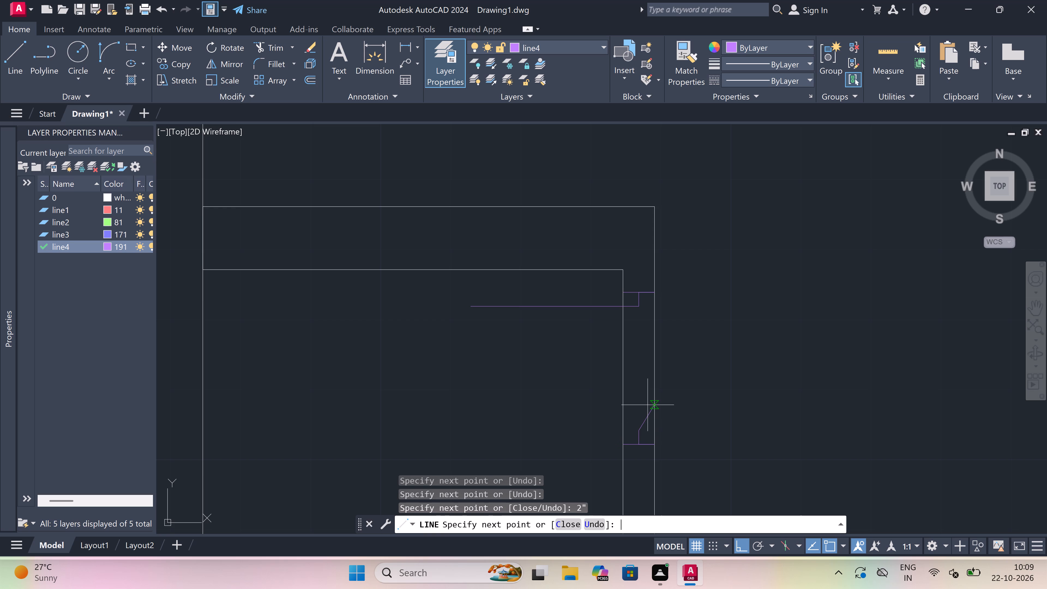
{"action": "key", "text": "Escape"}
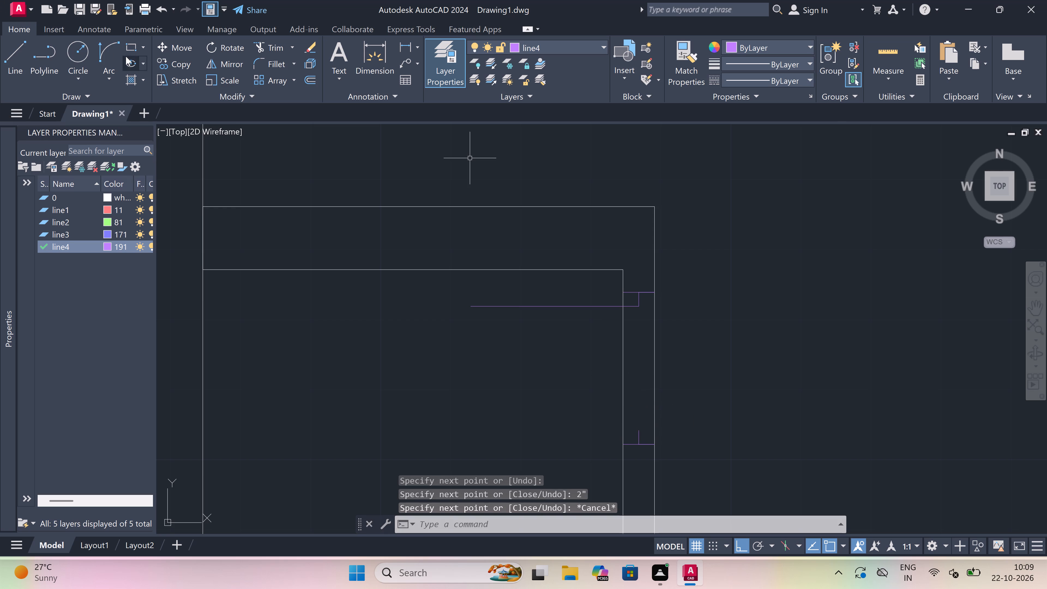
Draw the door swing arc from the free end of the 2' leaf to the end of the lower jamb's stop.
{"action": "double_click", "coordinate": [115, 47]}
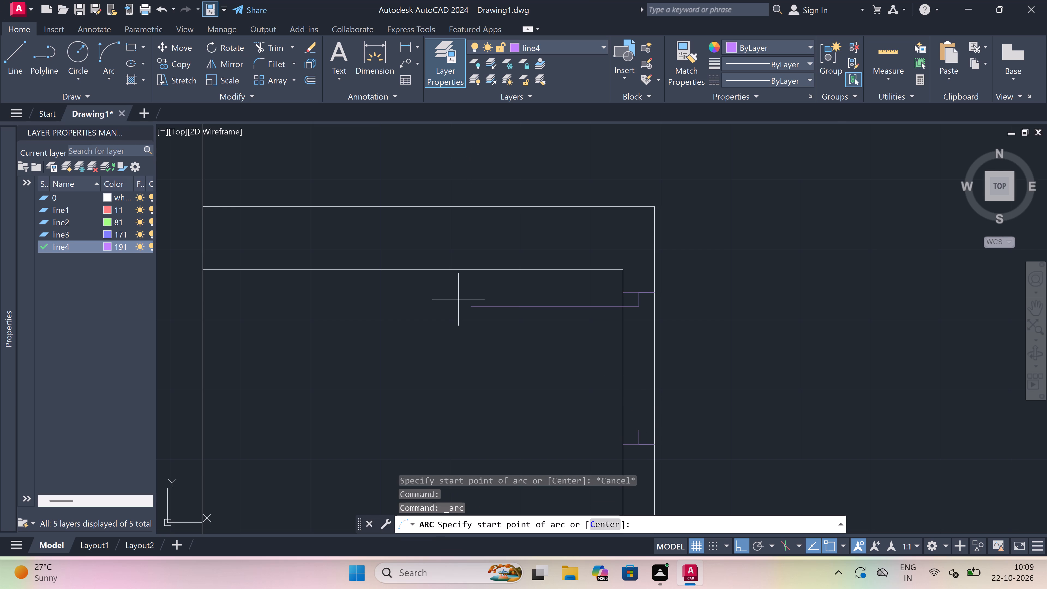
{"action": "left_click", "coordinate": [469, 308]}
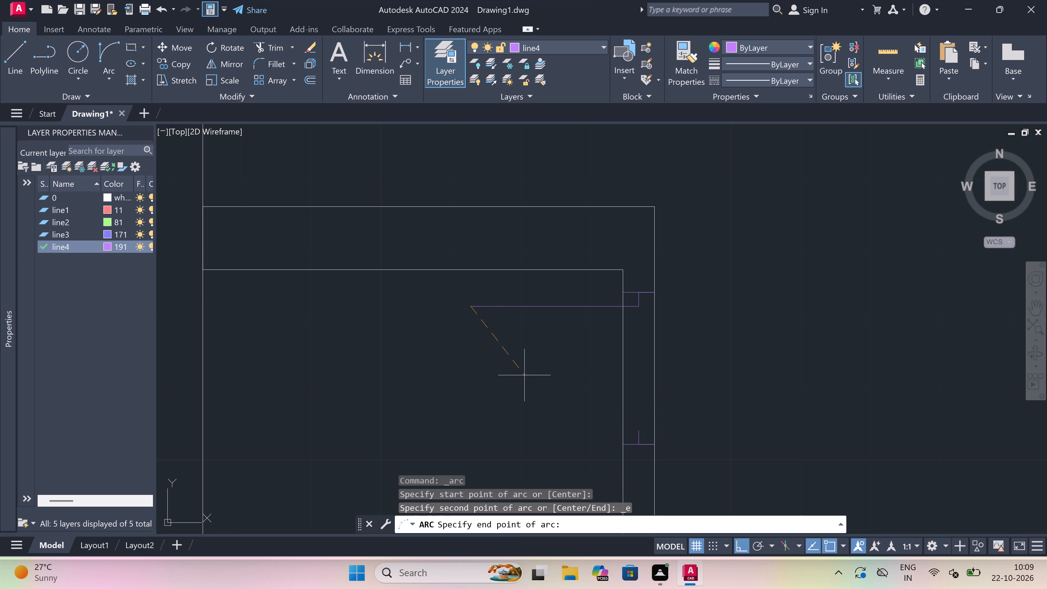
{"action": "double_click", "coordinate": [640, 431]}
{"action": "left_click_drag", "start_coordinate": [575, 454], "coordinate": [571, 455]}
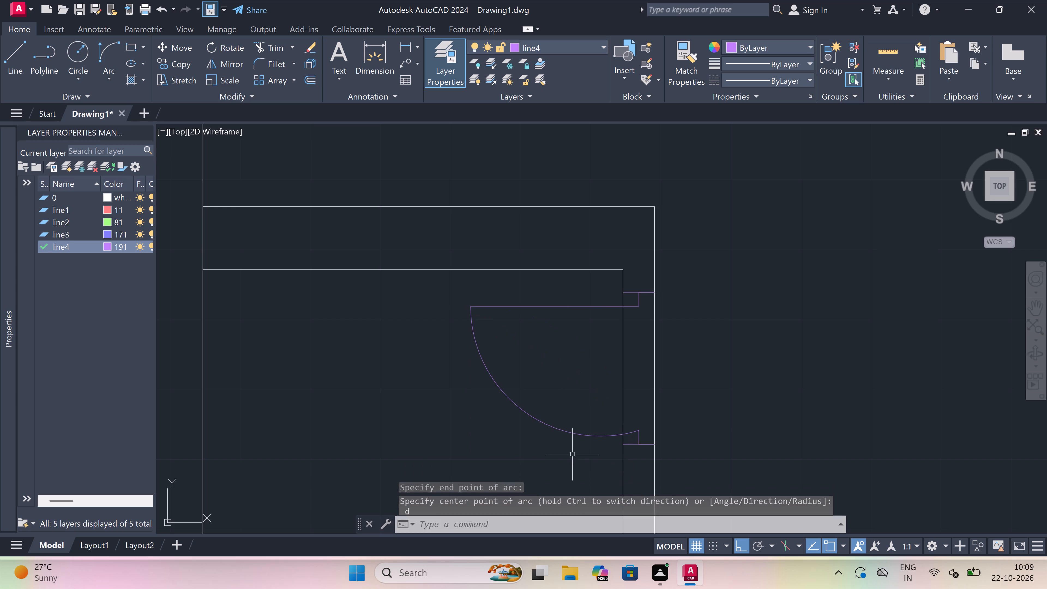
Trim both wall lines across the door opening in the left-side small room's right wall.
{"action": "key", "text": "t"}
{"action": "key", "text": "r"}
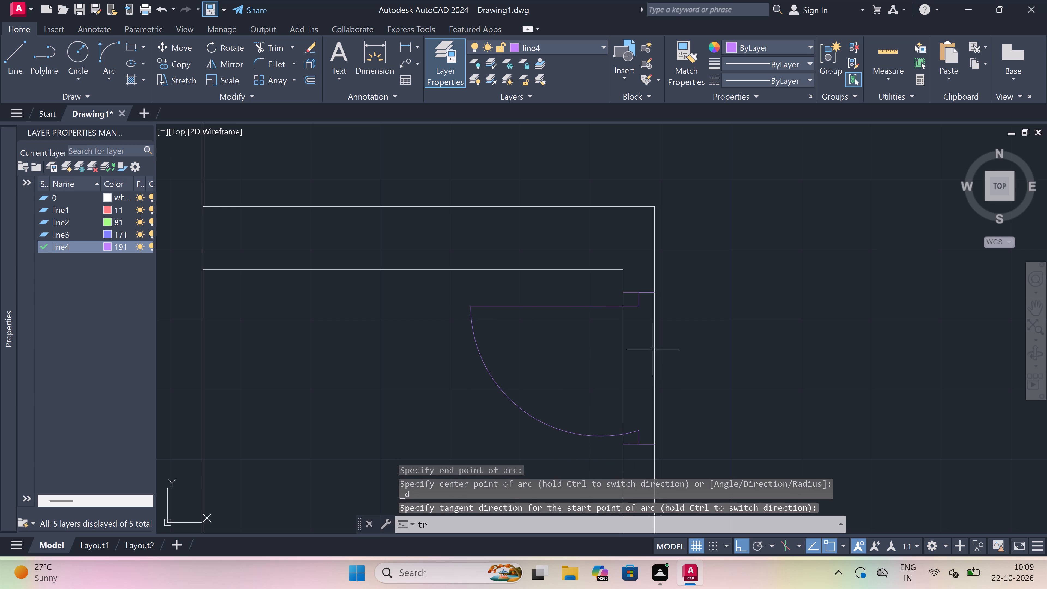
{"action": "key", "text": "space"}
{"action": "left_click", "coordinate": [577, 353]}
{"action": "double_click", "coordinate": [717, 348]}
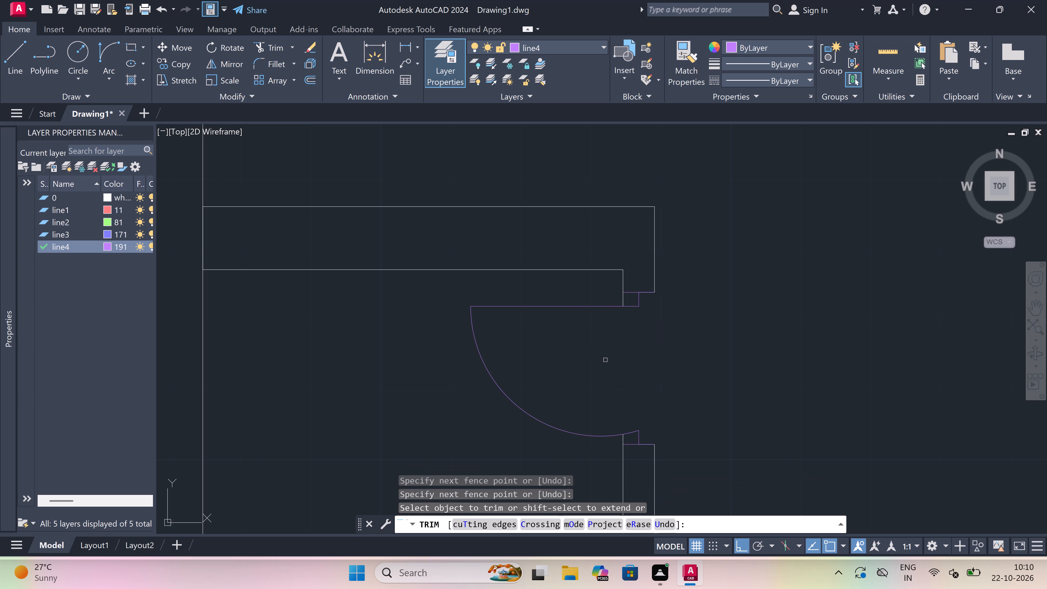
{"action": "key", "text": "Escape"}
Draw a jamb across the horizontal partition just right of the small room, with a 2" rightward stop from its midpoint and a 3' leaf upward.
{"action": "scroll", "coordinate": [650, 312], "scroll_direction": "down", "scroll_amount": 3}
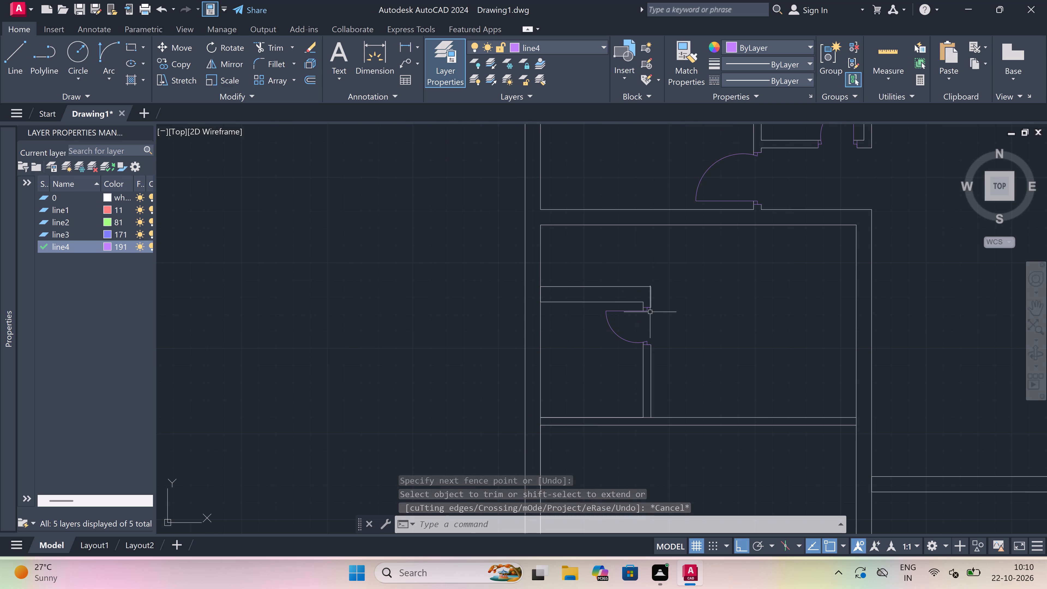
{"action": "scroll", "coordinate": [656, 351], "scroll_direction": "down", "scroll_amount": 3}
{"action": "scroll", "coordinate": [657, 384], "scroll_direction": "up", "scroll_amount": 3}
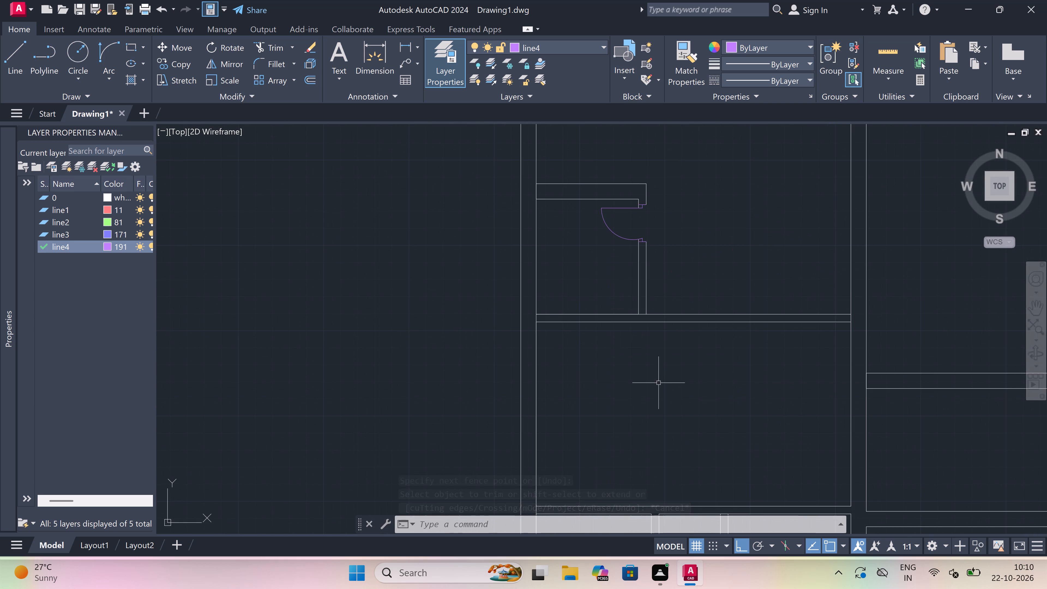
{"action": "key", "text": "l"}
{"action": "key", "text": "space"}
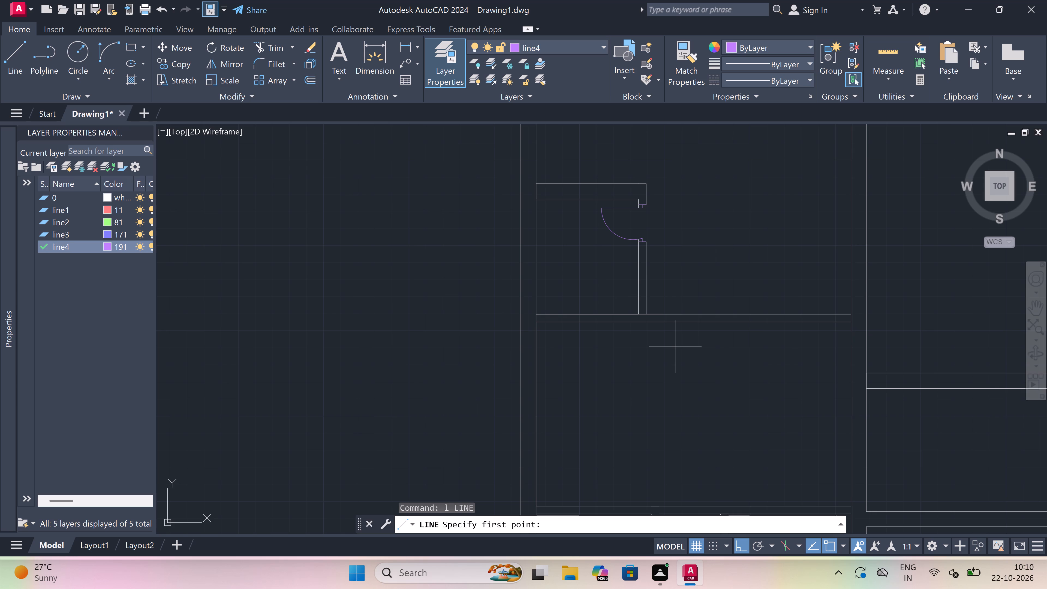
{"action": "scroll", "coordinate": [661, 301], "scroll_direction": "up", "scroll_amount": 3}
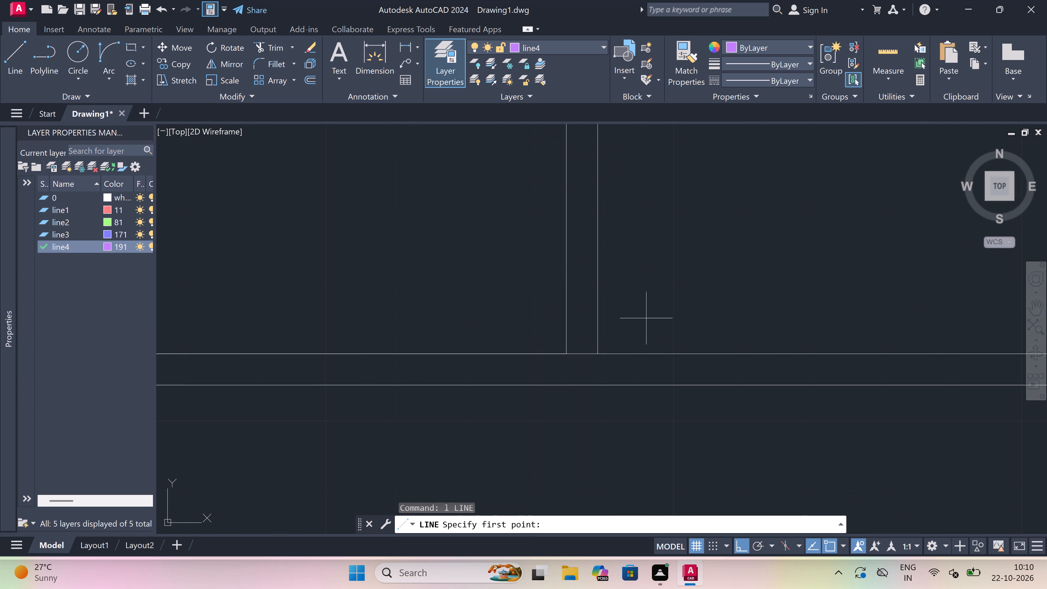
{"action": "left_click", "coordinate": [630, 356]}
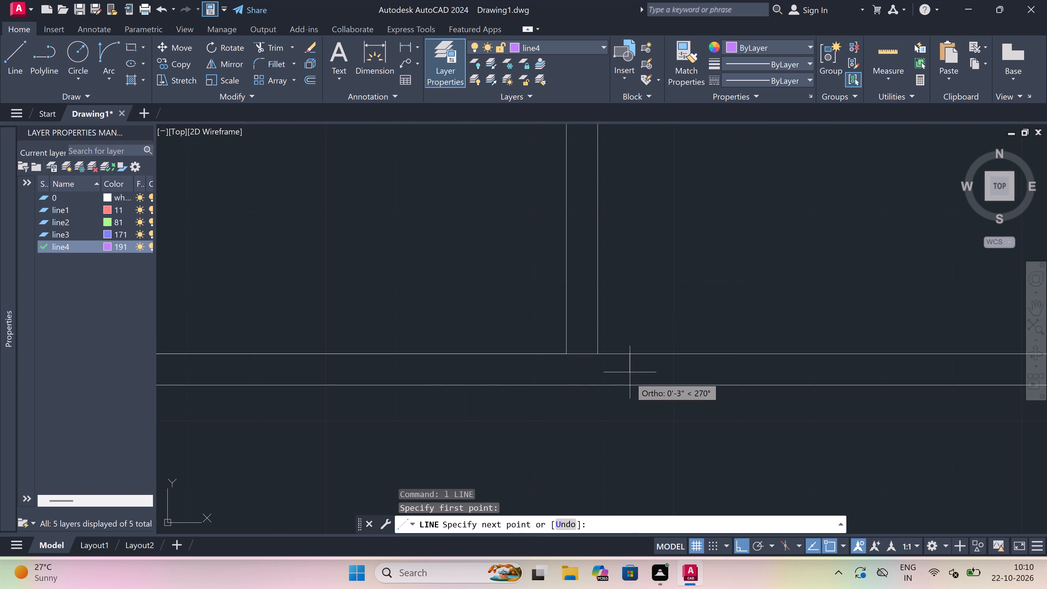
{"action": "left_click", "coordinate": [628, 383]}
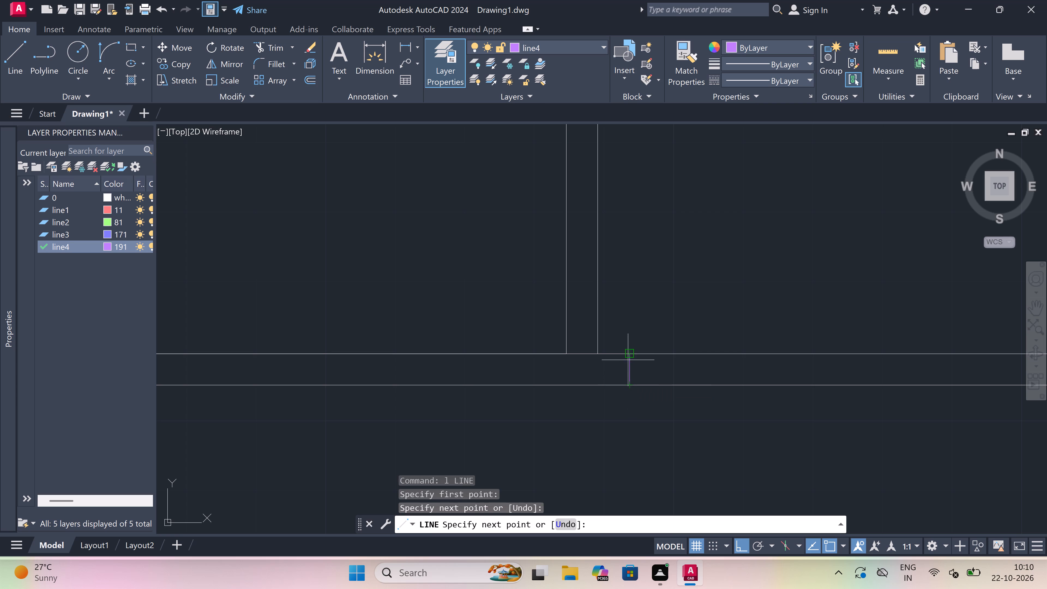
{"action": "left_click", "coordinate": [626, 368]}
{"action": "type", "text": "2\""}
{"action": "key", "text": "space"}
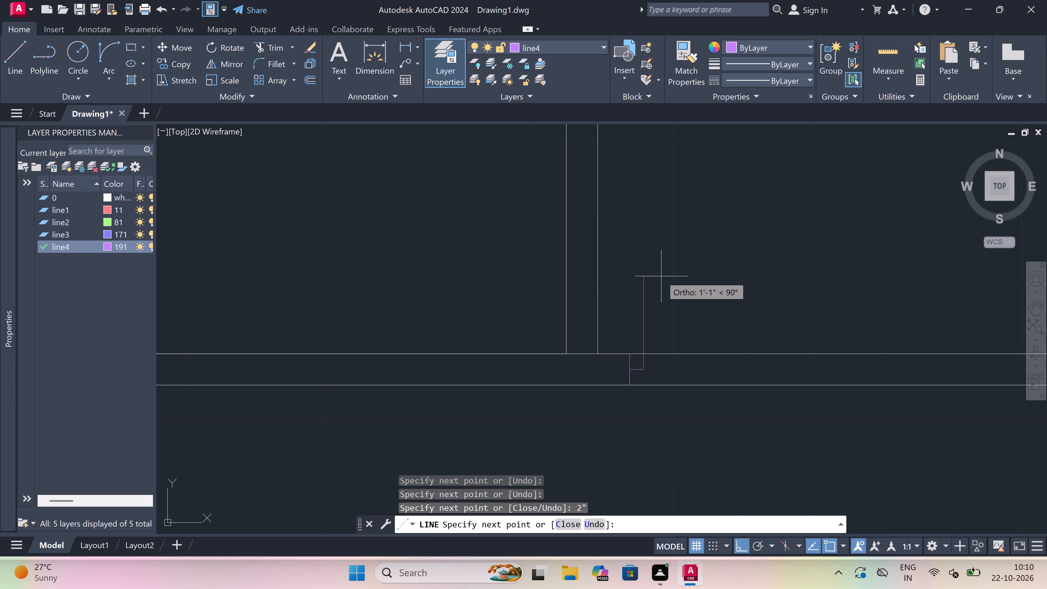
{"action": "type", "text": "3'"}
{"action": "key", "text": "space"}
{"action": "key", "text": "Escape"}
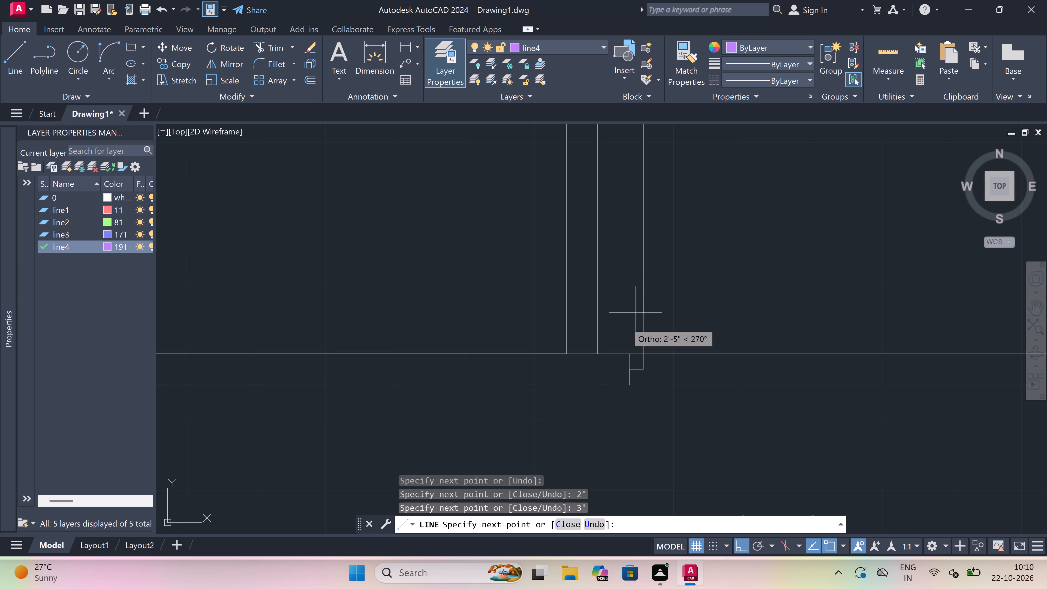
Draw the opposite jamb across the same partition to the right of the 3' leaf, with a 2" leftward stop from its midpoint.
{"action": "scroll", "coordinate": [620, 349], "scroll_direction": "down", "scroll_amount": 4}
{"action": "scroll", "coordinate": [631, 338], "scroll_direction": "up", "scroll_amount": 4}
{"action": "key", "text": "space"}
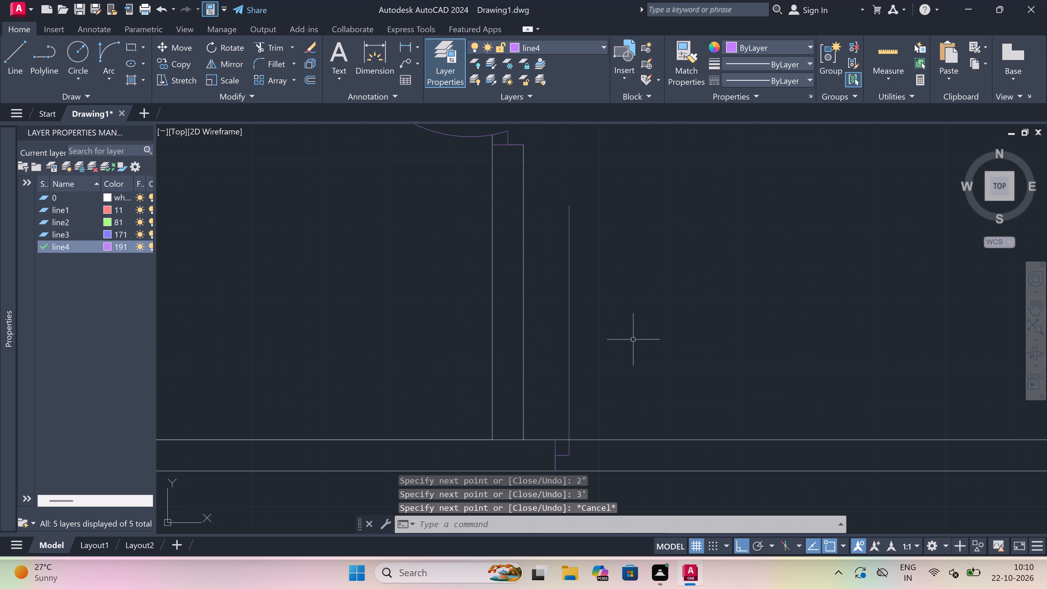
{"action": "left_click", "coordinate": [785, 440]}
{"action": "left_click", "coordinate": [781, 470]}
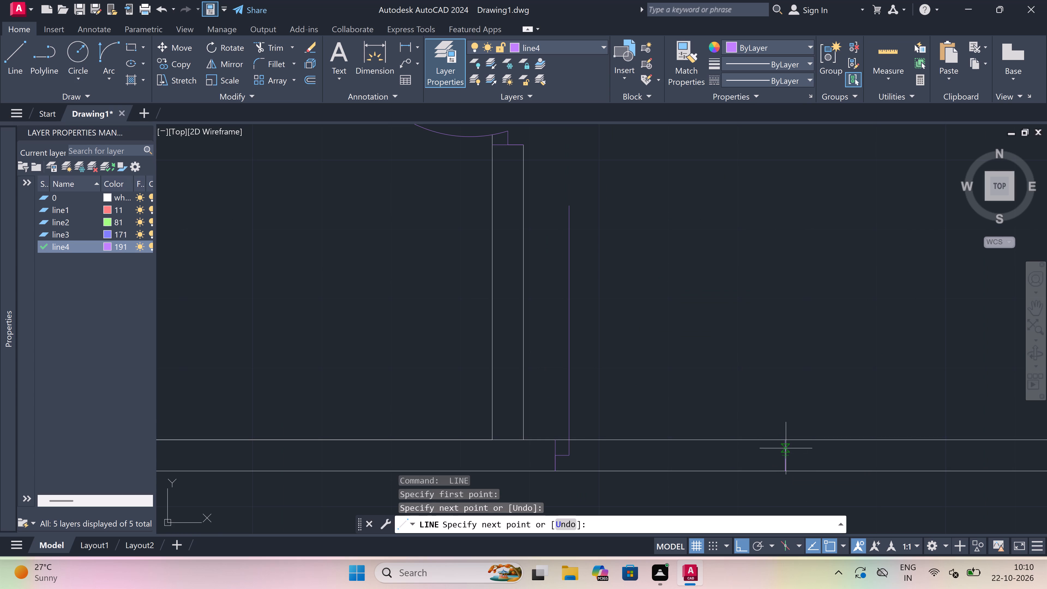
{"action": "left_click", "coordinate": [786, 453]}
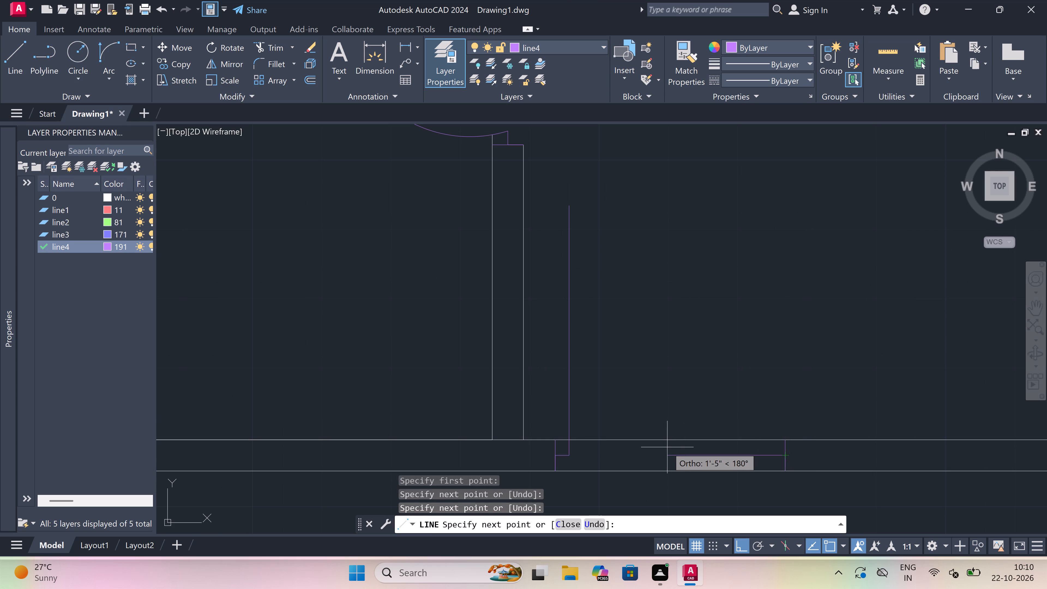
{"action": "key", "text": "2"}
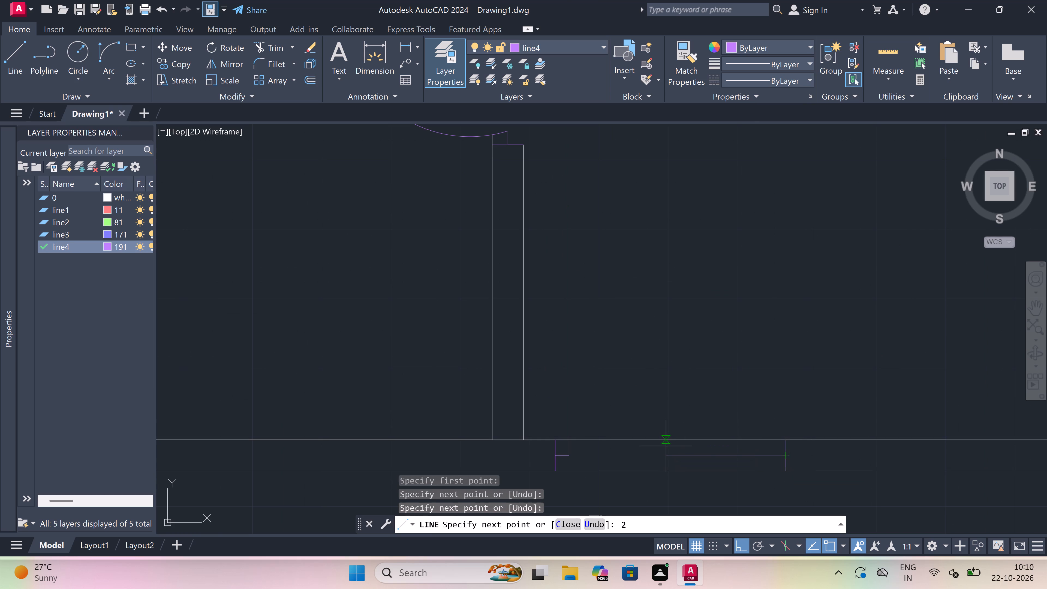
{"action": "type", "text": "\""}
{"action": "key", "text": "space"}
{"action": "key", "text": "Escape"}
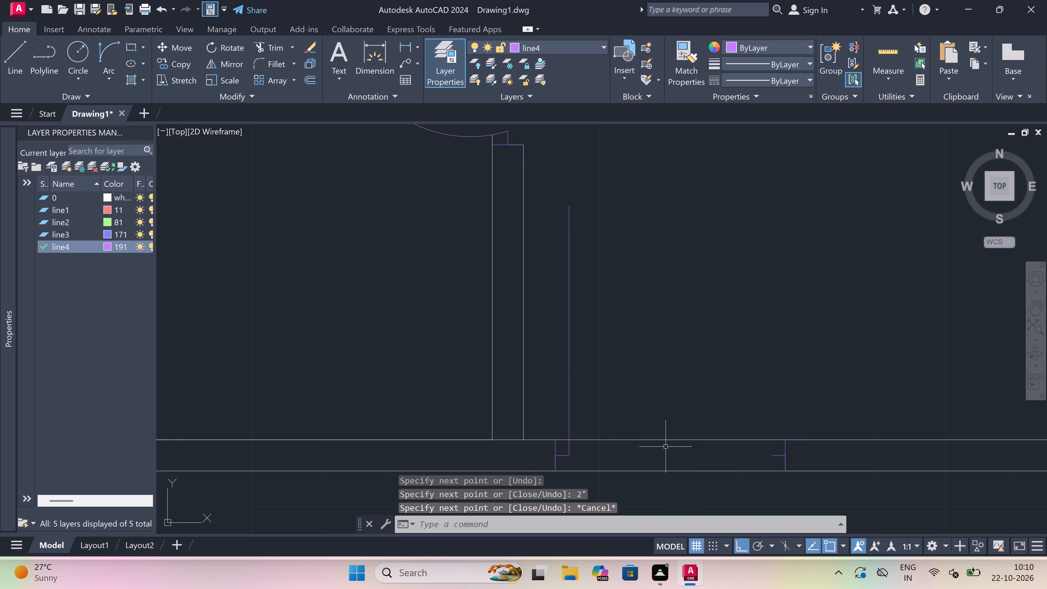
Draw the door swing arc from the upper end of the 3' leaf to the end of the right jamb's stop.
{"action": "left_click", "coordinate": [107, 53]}
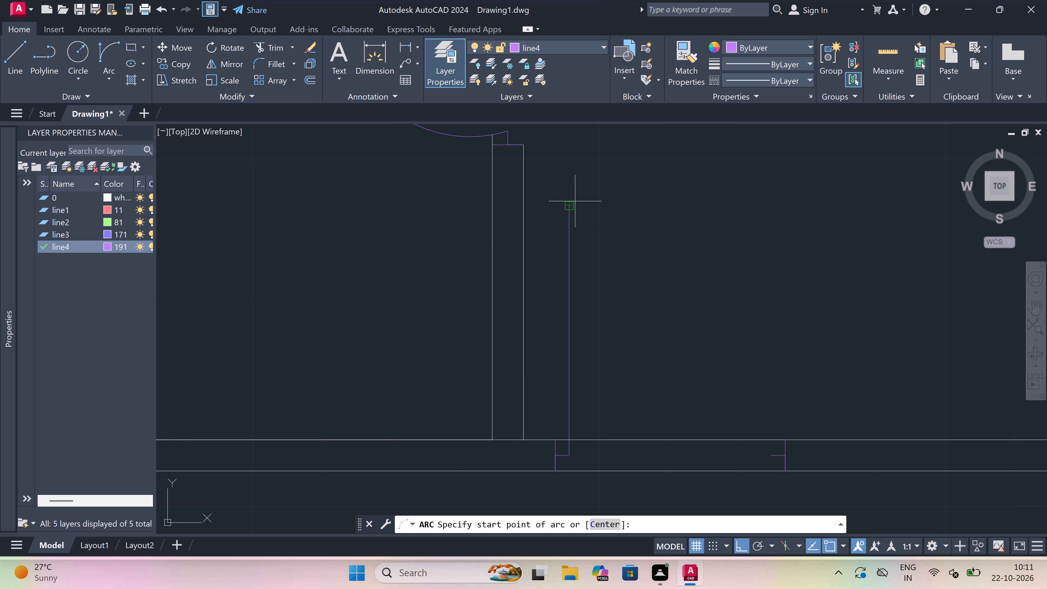
{"action": "left_click_drag", "start_coordinate": [570, 206], "coordinate": [579, 224]}
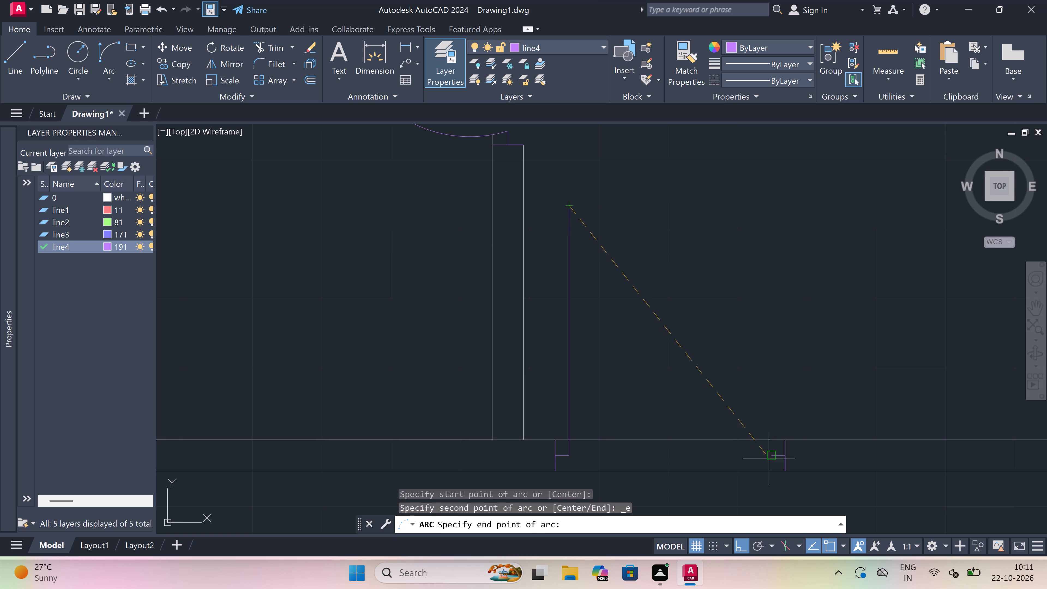
{"action": "left_click_drag", "start_coordinate": [769, 458], "coordinate": [770, 453]}
{"action": "left_click", "coordinate": [807, 293]}
Trim both partition lines across the 3' door opening.
{"action": "scroll", "coordinate": [777, 290], "scroll_direction": "down", "scroll_amount": 4}
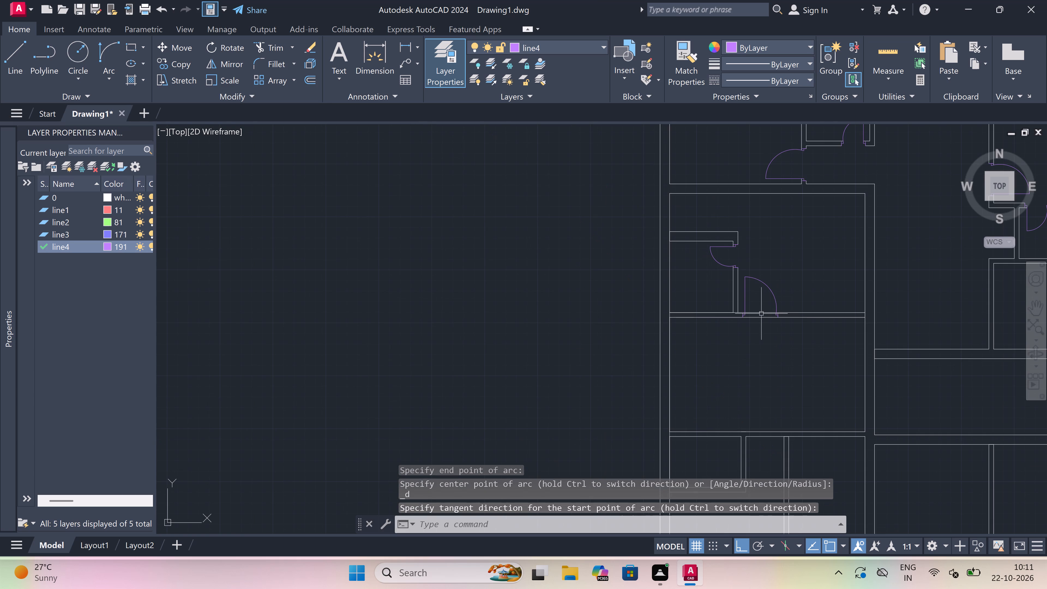
{"action": "scroll", "coordinate": [761, 314], "scroll_direction": "up", "scroll_amount": 2}
{"action": "type", "text": "tr"}
{"action": "key", "text": "space"}
{"action": "left_click", "coordinate": [755, 298]}
{"action": "left_click", "coordinate": [743, 400]}
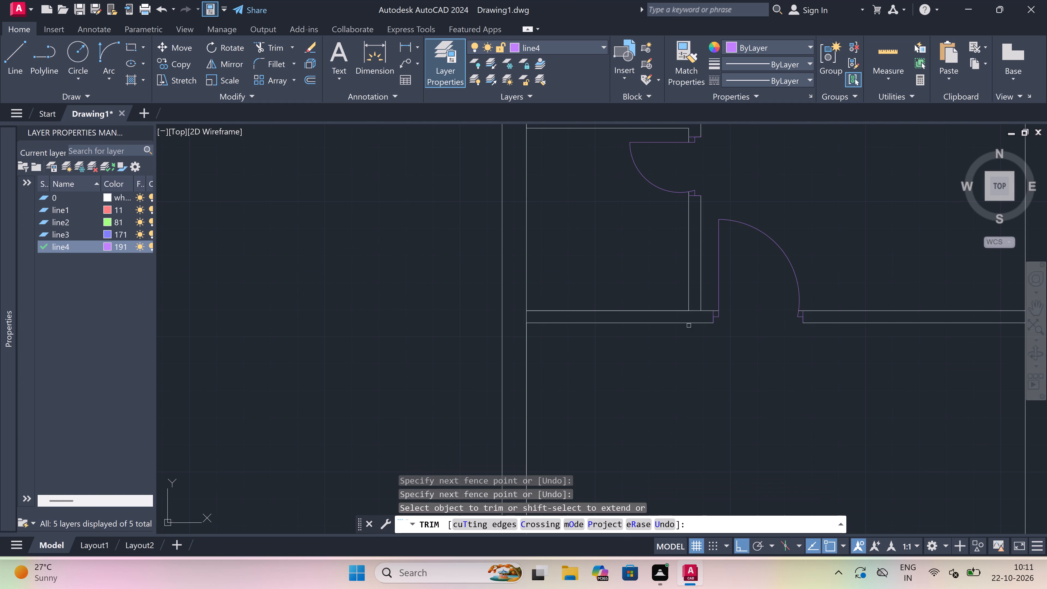
Trim the leftover line pieces where the horizontal partition meets the small room's wall, the left outer wall and the room's right wall.
{"action": "scroll", "coordinate": [694, 318], "scroll_direction": "up", "scroll_amount": 3}
{"action": "left_click", "coordinate": [693, 318]}
{"action": "left_click", "coordinate": [697, 254]}
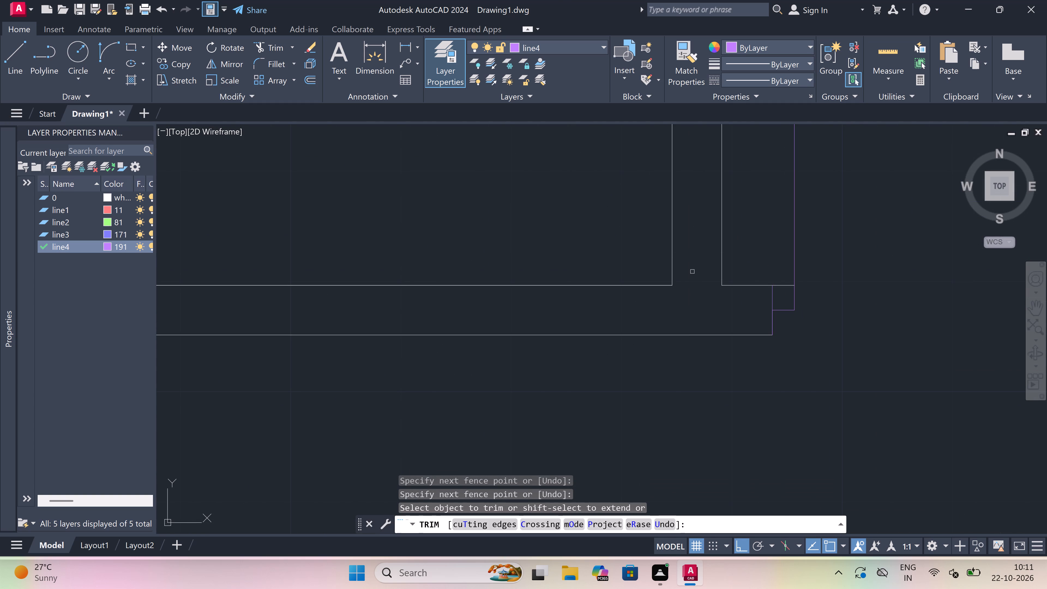
{"action": "scroll", "coordinate": [646, 428], "scroll_direction": "down", "scroll_amount": 3}
{"action": "scroll", "coordinate": [515, 386], "scroll_direction": "up", "scroll_amount": 2}
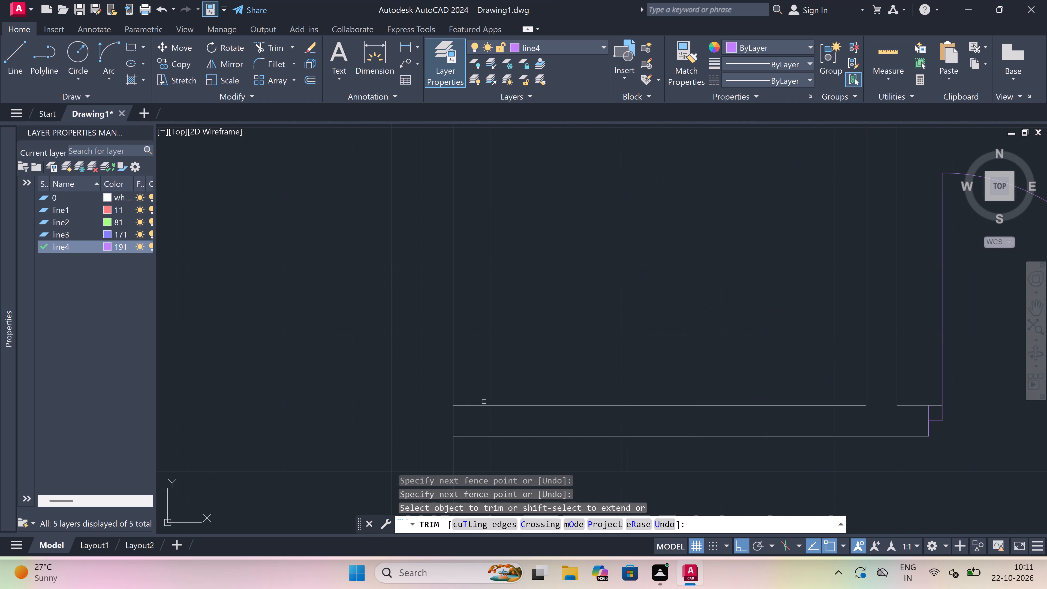
{"action": "left_click", "coordinate": [454, 420]}
{"action": "scroll", "coordinate": [454, 419], "scroll_direction": "down", "scroll_amount": 3}
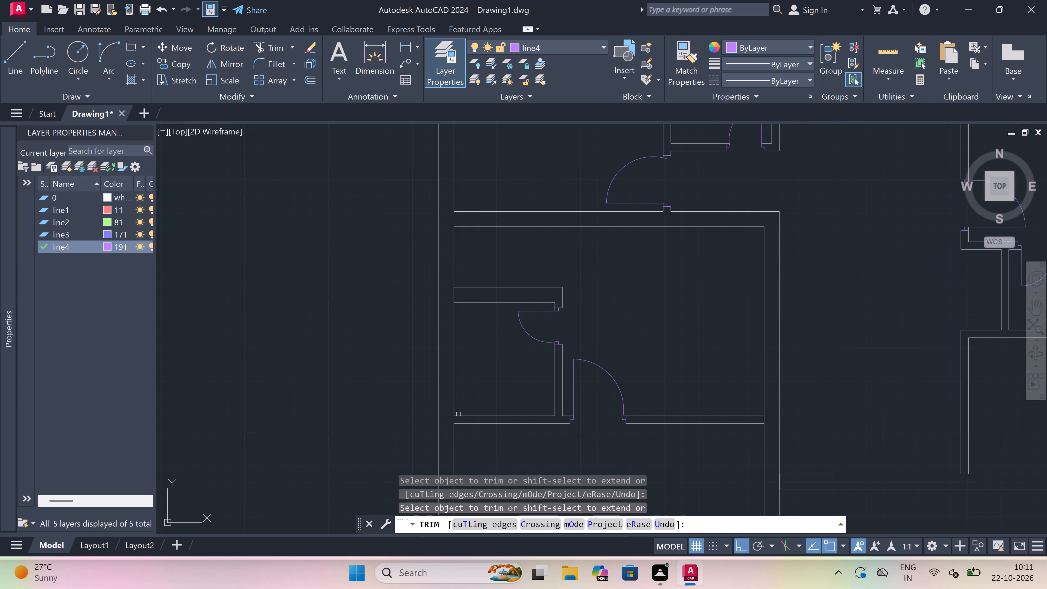
{"action": "scroll", "coordinate": [764, 420], "scroll_direction": "up", "scroll_amount": 3}
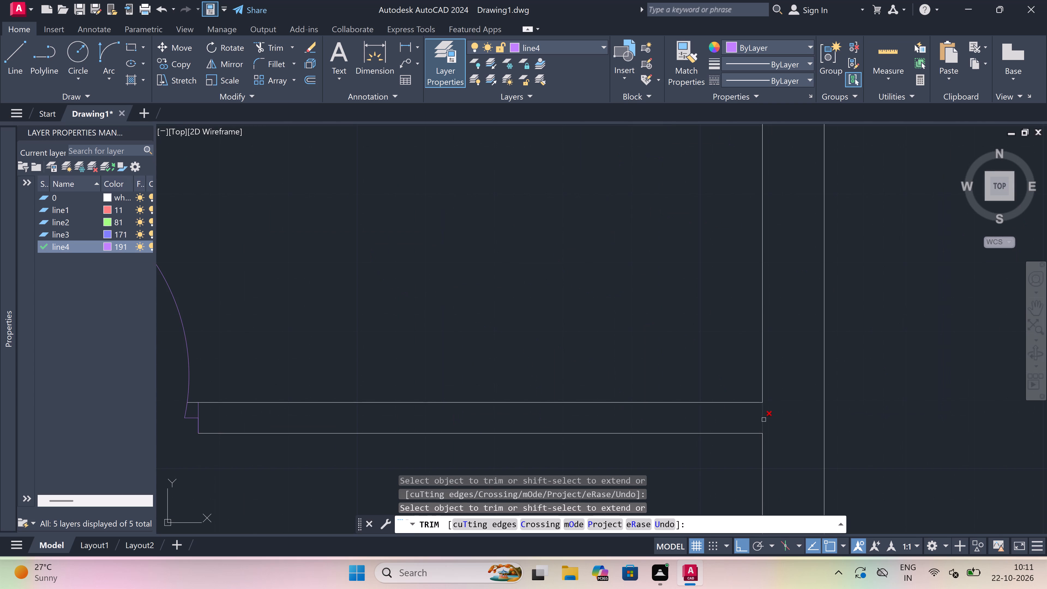
{"action": "left_click", "coordinate": [764, 420]}
{"action": "scroll", "coordinate": [751, 385], "scroll_direction": "down", "scroll_amount": 5}
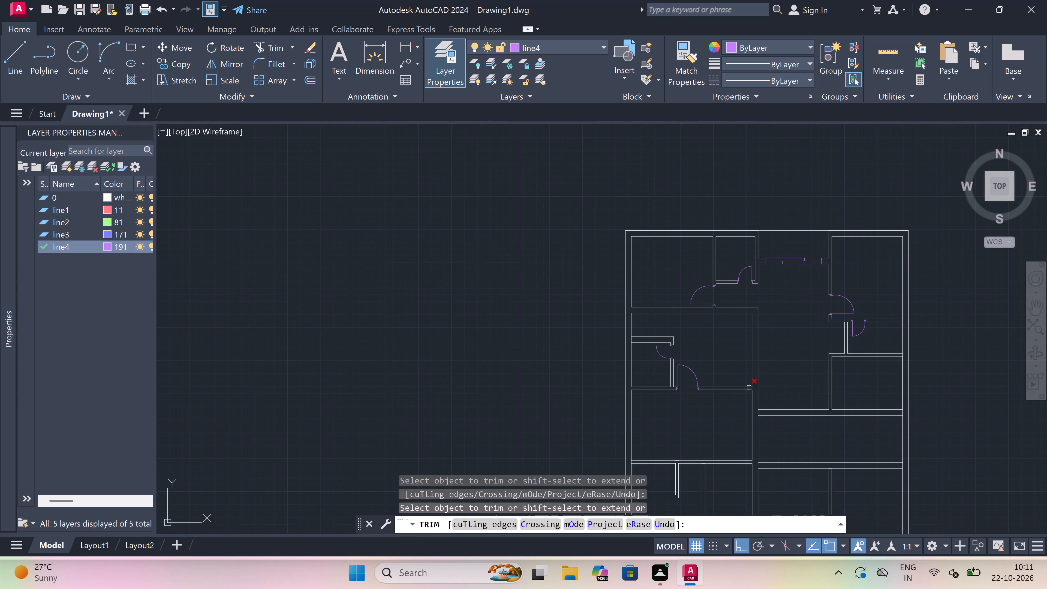
{"action": "scroll", "coordinate": [718, 414], "scroll_direction": "up", "scroll_amount": 2}
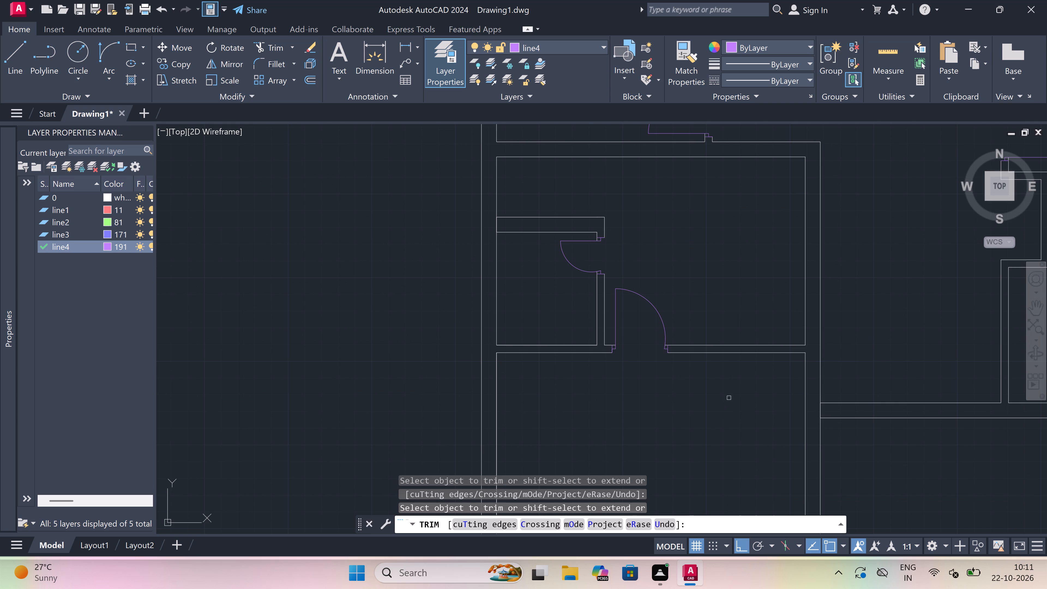
{"action": "scroll", "coordinate": [746, 371], "scroll_direction": "down", "scroll_amount": 4}
{"action": "scroll", "coordinate": [736, 389], "scroll_direction": "up", "scroll_amount": 4}
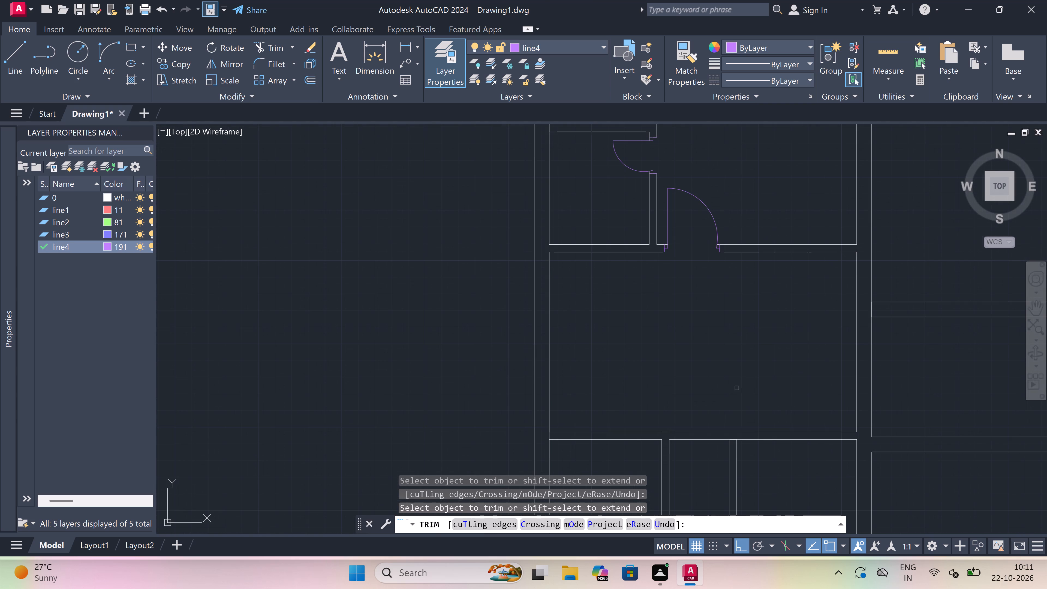
{"action": "key", "text": "Escape"}
Draw a jamb across the middle room's right wall near its lower corner, with a 2" upward stop from its midpoint and a 3' leaf leftward.
{"action": "type", "text": "l"}
{"action": "key", "text": "space"}
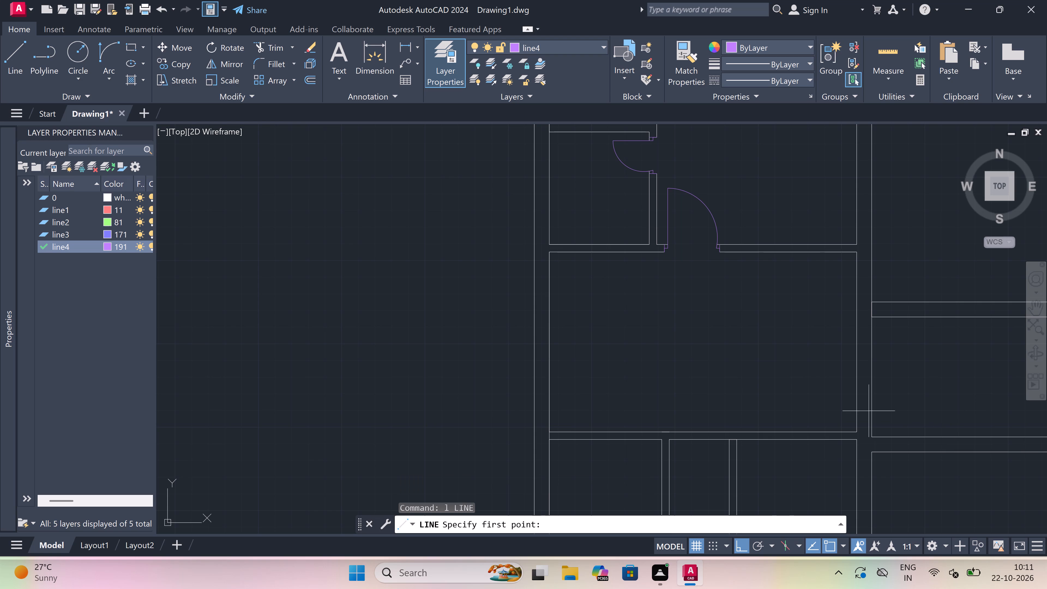
{"action": "scroll", "coordinate": [731, 388], "scroll_direction": "down", "scroll_amount": 1}
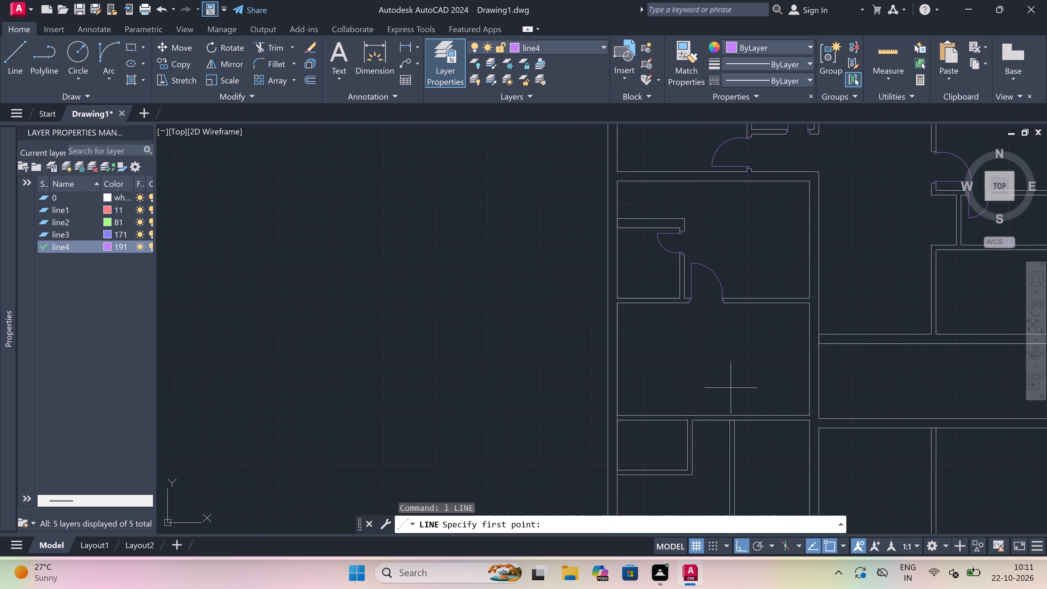
{"action": "scroll", "coordinate": [844, 407], "scroll_direction": "up", "scroll_amount": 2}
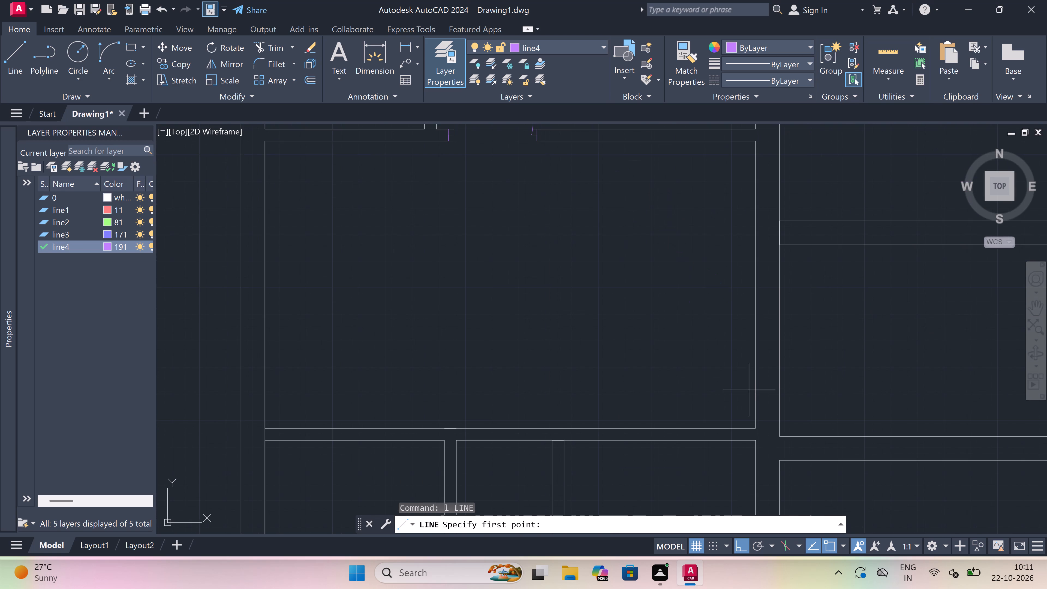
{"action": "left_click", "coordinate": [752, 397]}
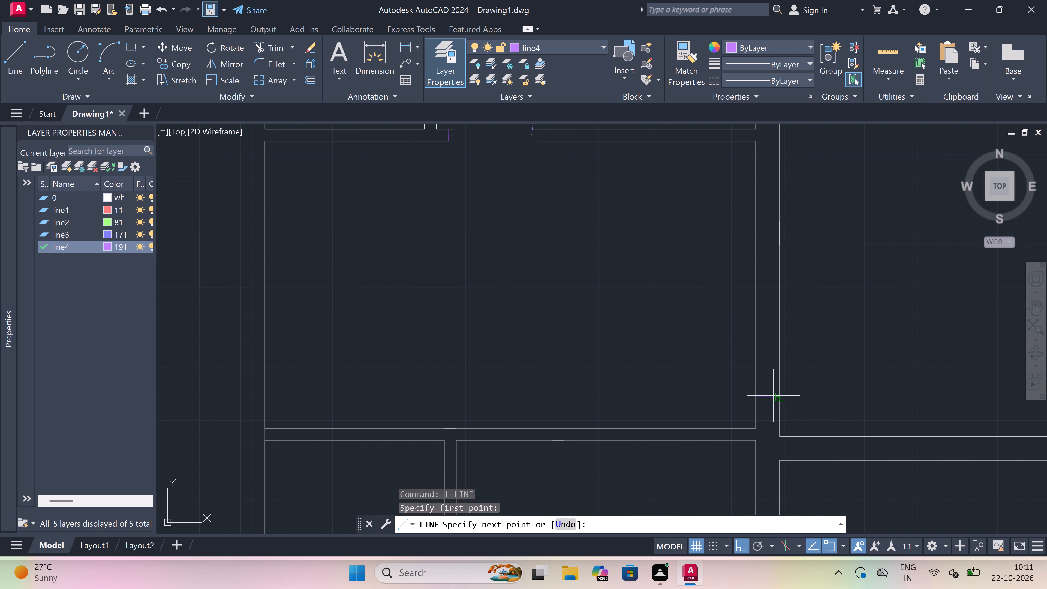
{"action": "left_click", "coordinate": [779, 396]}
{"action": "left_click", "coordinate": [764, 394]}
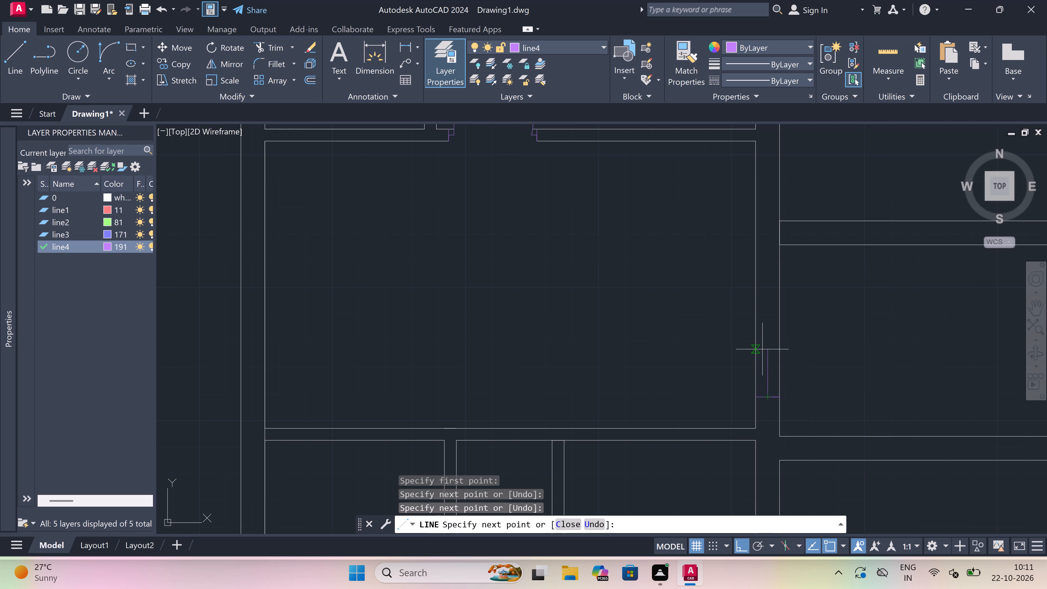
{"action": "type", "text": "2\""}
{"action": "key", "text": "space"}
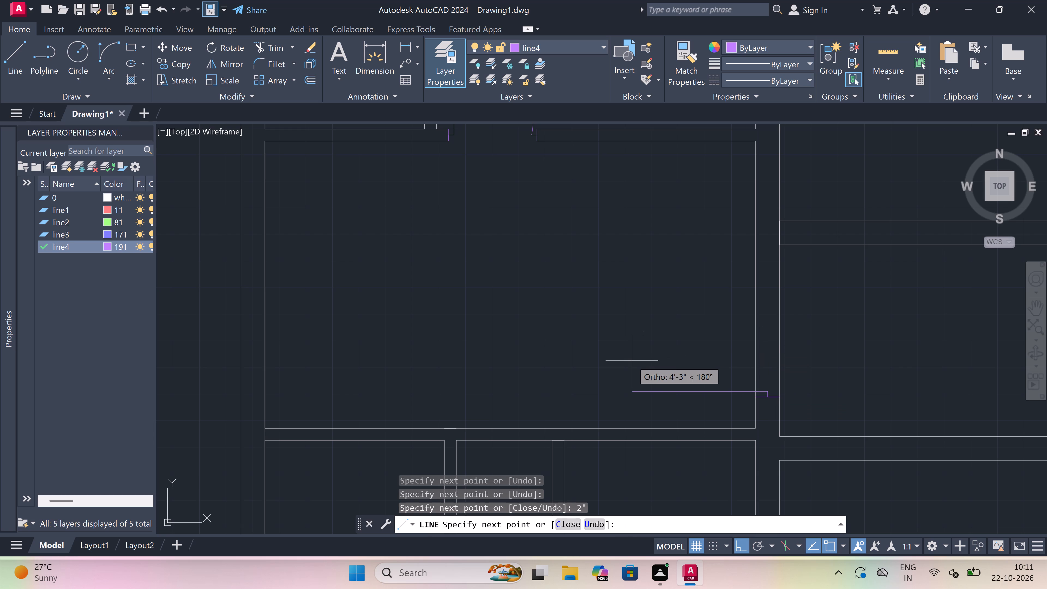
{"action": "key", "text": "3"}
{"action": "type", "text": "'"}
{"action": "key", "text": "space"}
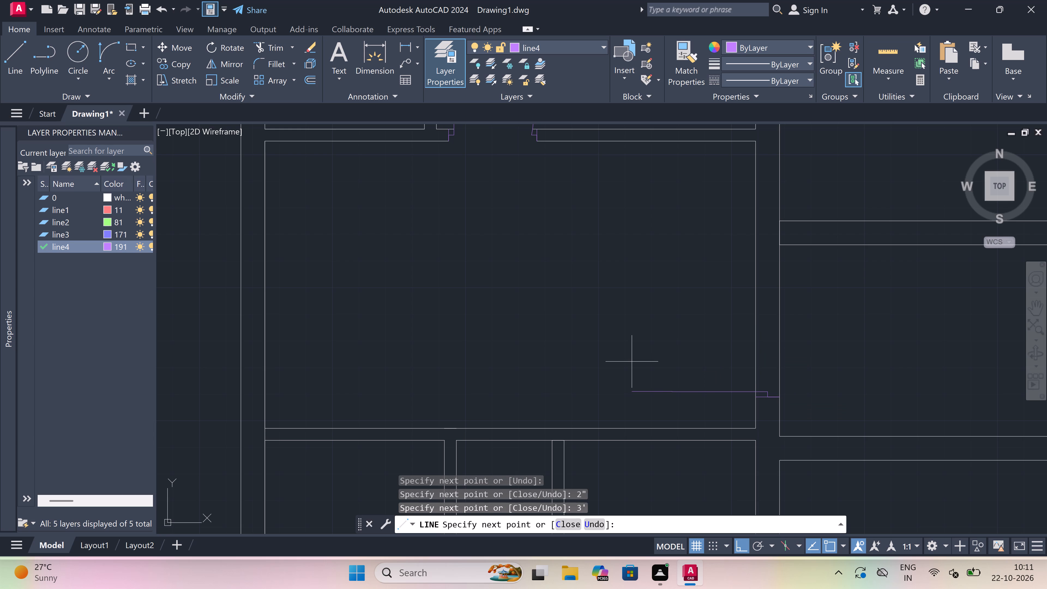
{"action": "key", "text": "Escape"}
Draw the opposite jamb across the same wall above the 3' leaf, with a 2" downward stop from its midpoint.
{"action": "key", "text": "space"}
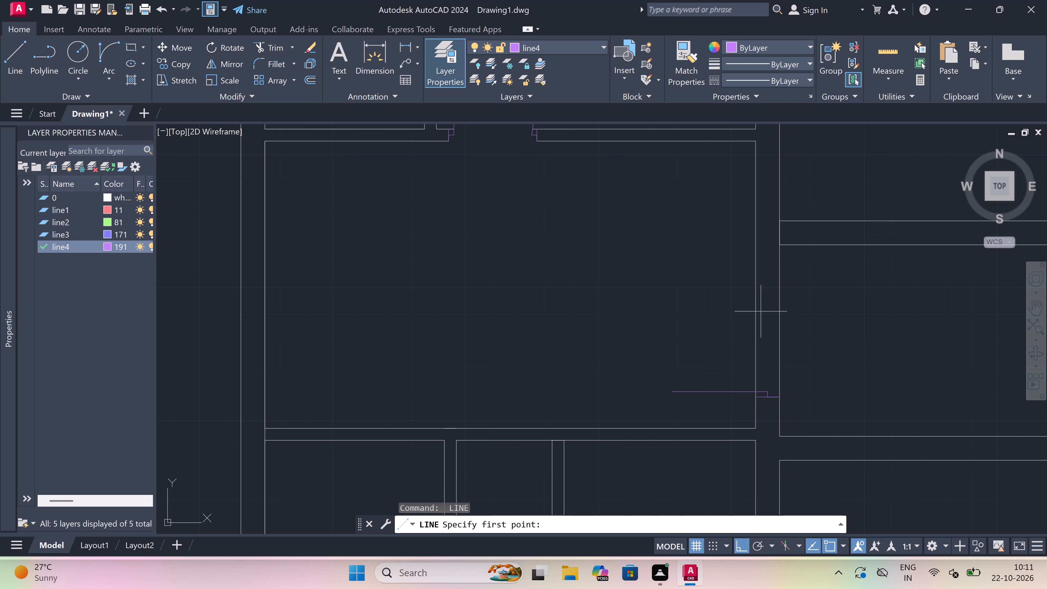
{"action": "left_click", "coordinate": [759, 310]}
{"action": "left_click", "coordinate": [780, 308]}
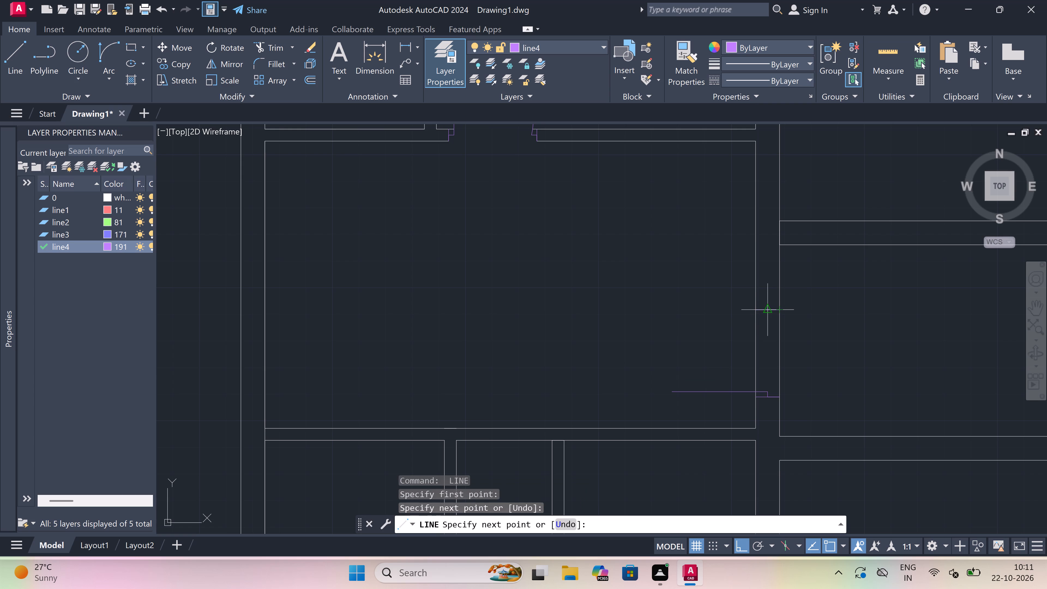
{"action": "left_click", "coordinate": [766, 309]}
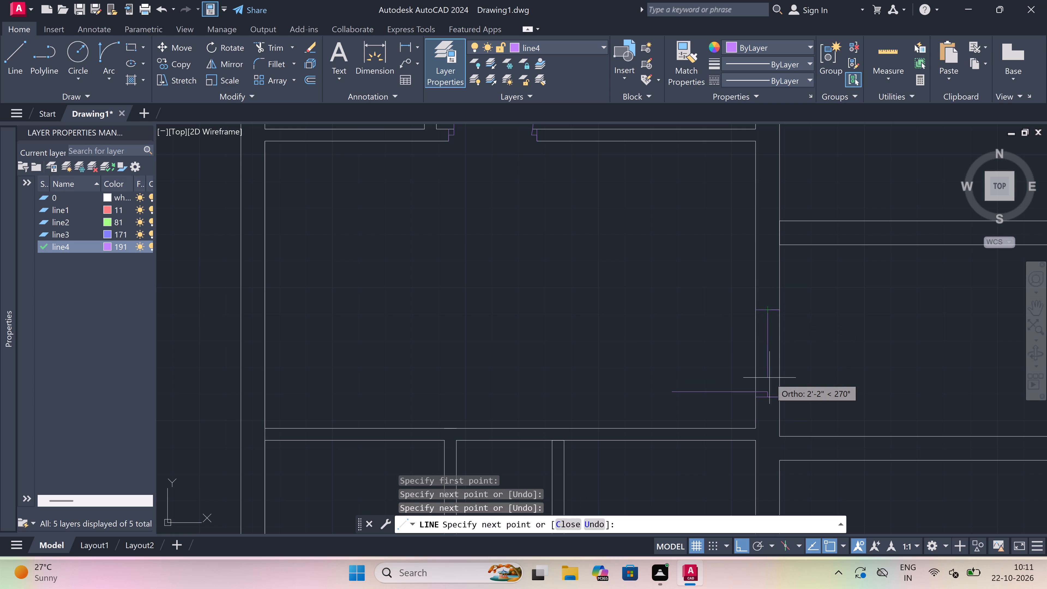
{"action": "type", "text": "2\""}
{"action": "key", "text": "space"}
{"action": "key", "text": "Escape"}
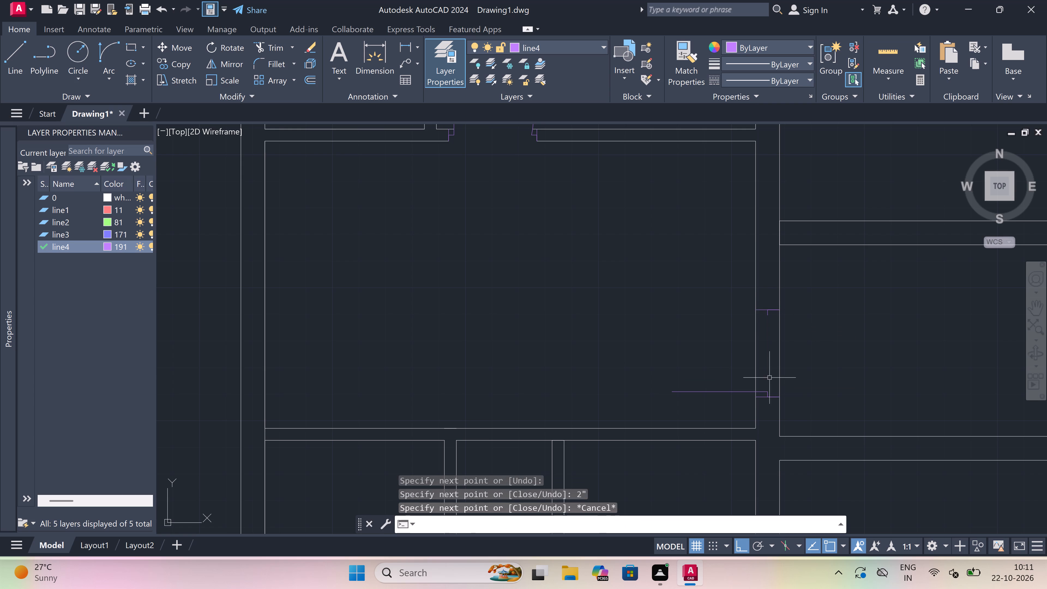
Draw the door swing arc from the free end of the 3' leaf to the end of the upper jamb's stop, bulging into the room.
{"action": "left_click", "coordinate": [105, 53]}
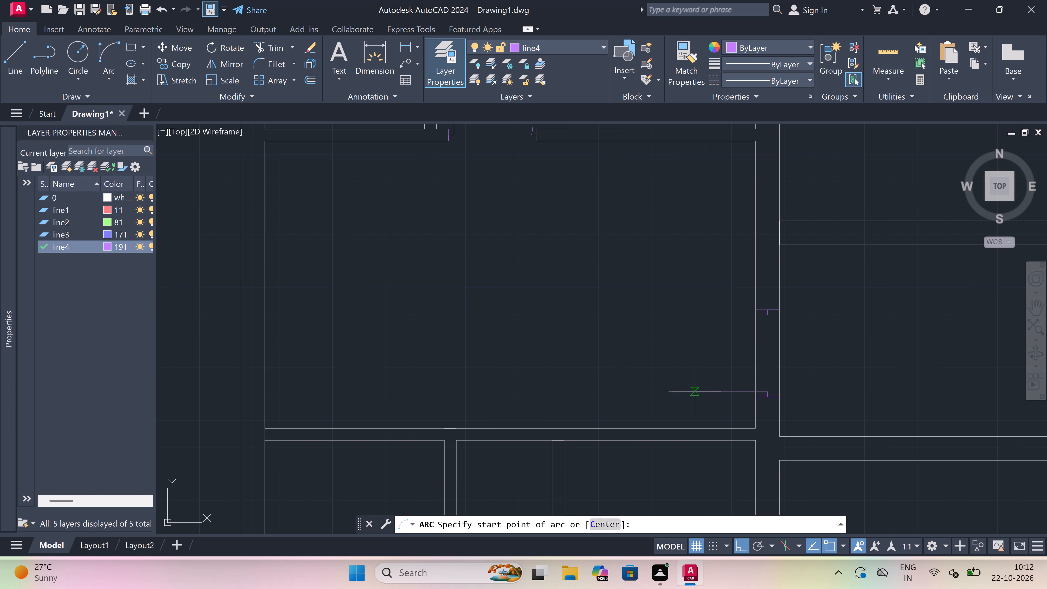
{"action": "left_click", "coordinate": [676, 390]}
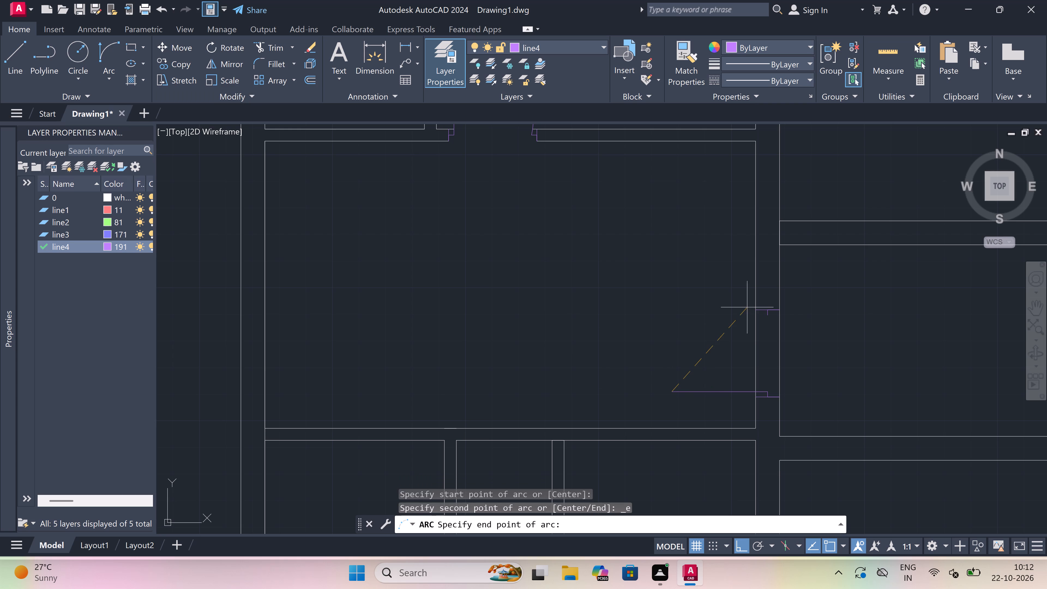
{"action": "double_click", "coordinate": [764, 315]}
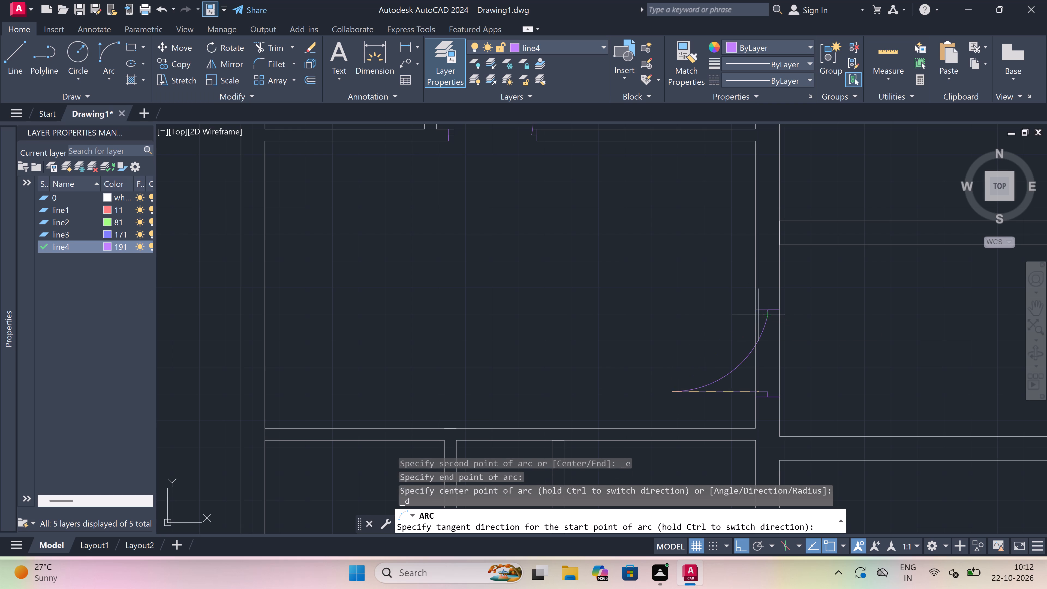
{"action": "left_click", "coordinate": [636, 303]}
Trim both wall lines across the new door opening in the room's right wall.
{"action": "type", "text": "tr"}
{"action": "key", "text": "space"}
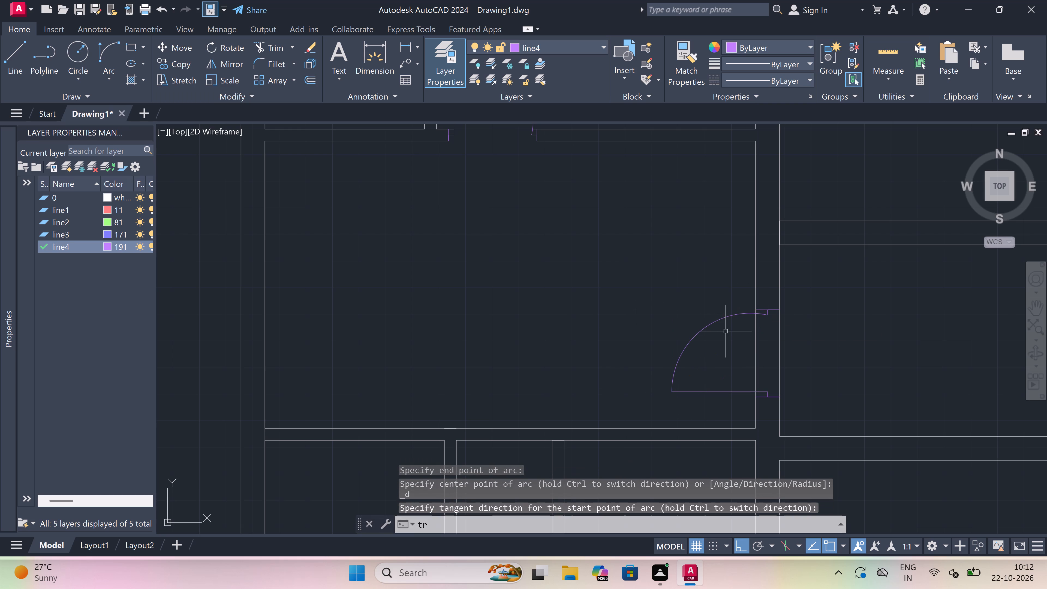
{"action": "left_click", "coordinate": [725, 347]}
{"action": "left_click_drag", "start_coordinate": [725, 347], "coordinate": [728, 347]}
{"action": "left_click", "coordinate": [841, 359]}
{"action": "key", "text": "Escape"}
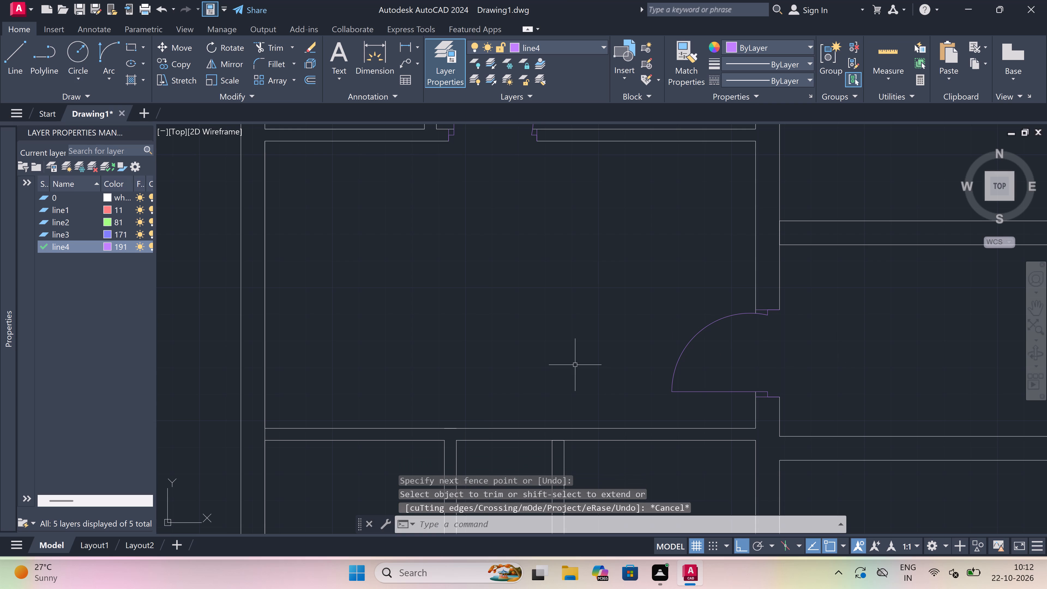
Draw a jamb across the horizontal wall just right of its junction with the vertical wall, with a 2" rightward midpoint stop and a 3' leaf upward.
{"action": "type", "text": "l"}
{"action": "key", "text": "space"}
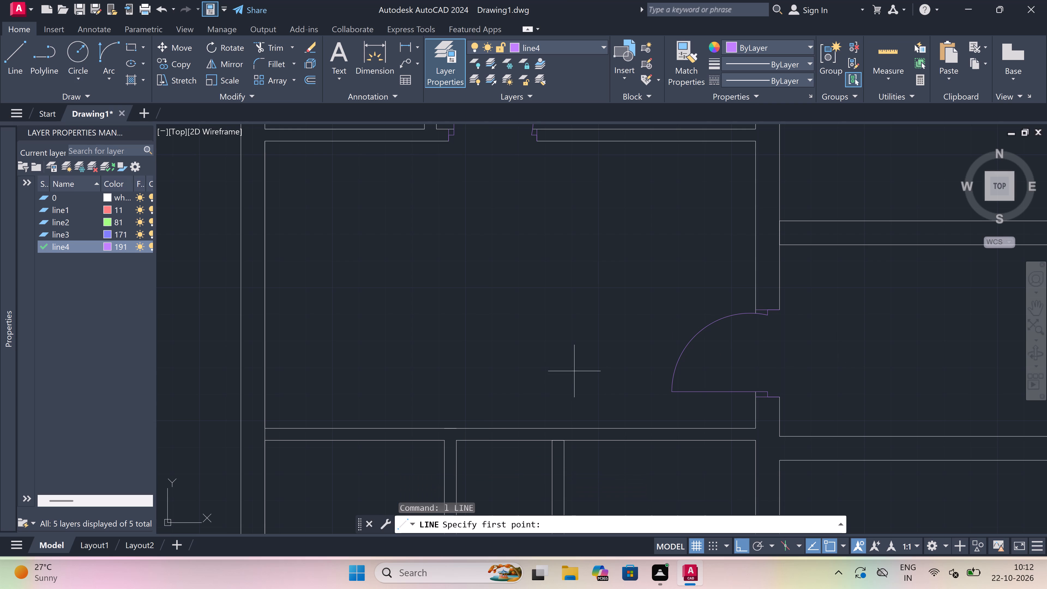
{"action": "scroll", "coordinate": [576, 394], "scroll_direction": "down", "scroll_amount": 3}
{"action": "scroll", "coordinate": [592, 372], "scroll_direction": "up", "scroll_amount": 2}
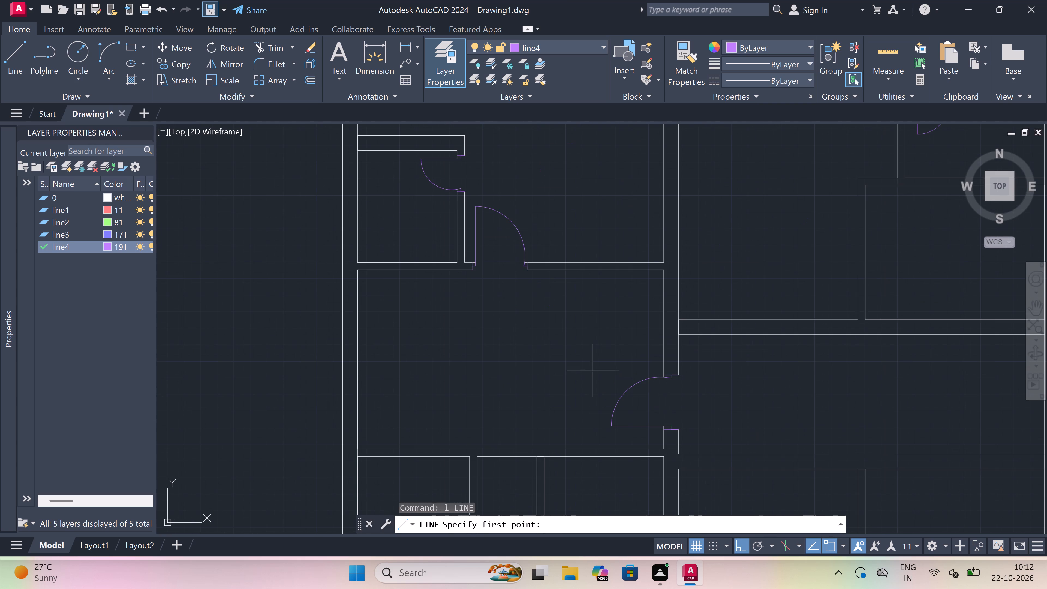
{"action": "scroll", "coordinate": [708, 303], "scroll_direction": "up", "scroll_amount": 1}
{"action": "left_click", "coordinate": [680, 328]}
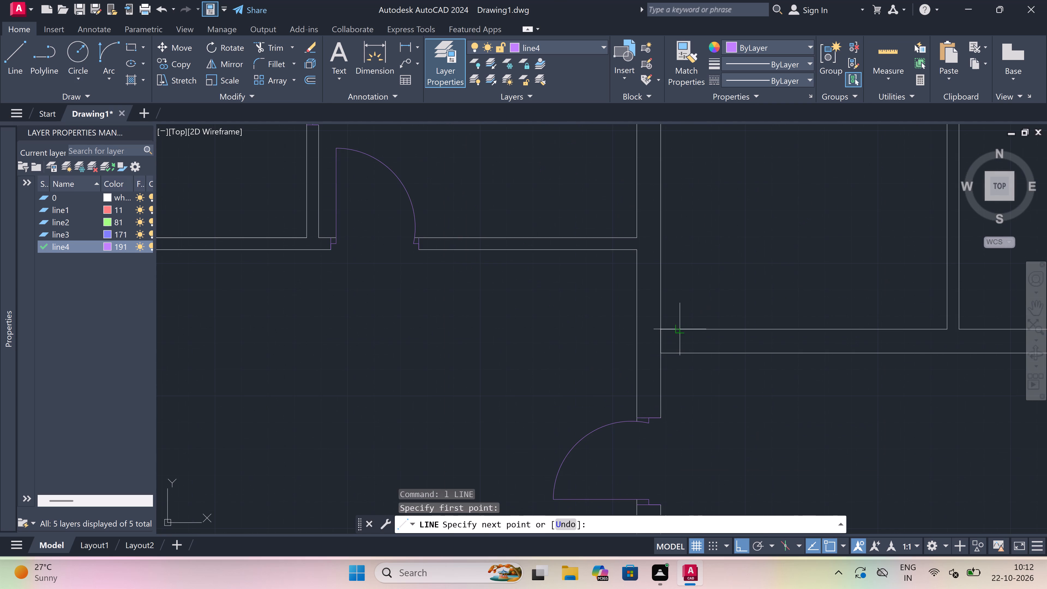
{"action": "left_click", "coordinate": [681, 350]}
{"action": "left_click", "coordinate": [679, 339]}
{"action": "scroll", "coordinate": [722, 336], "scroll_direction": "up", "scroll_amount": 2}
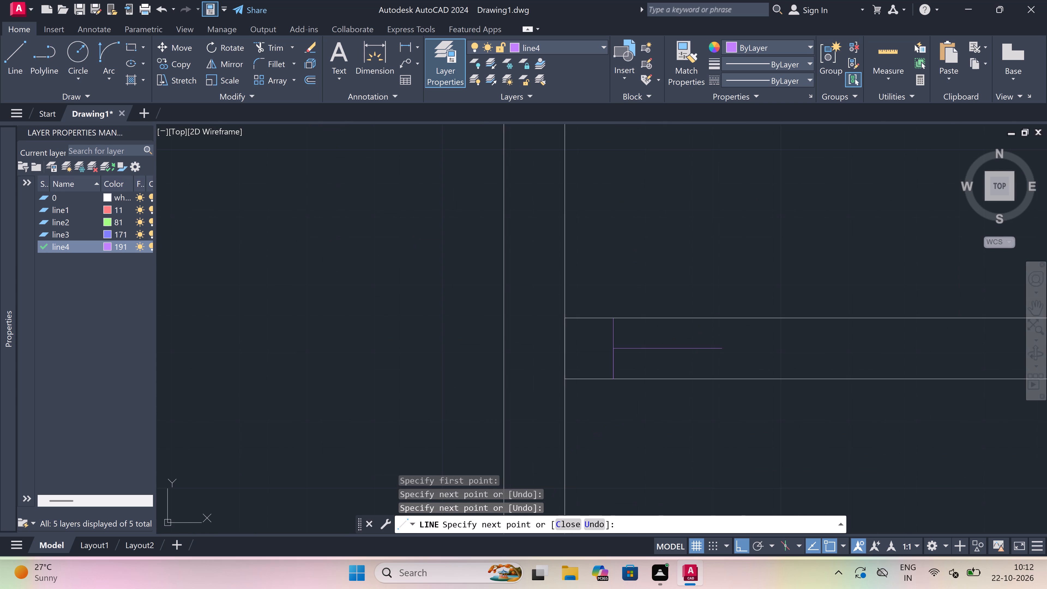
{"action": "type", "text": "2\""}
{"action": "key", "text": "space"}
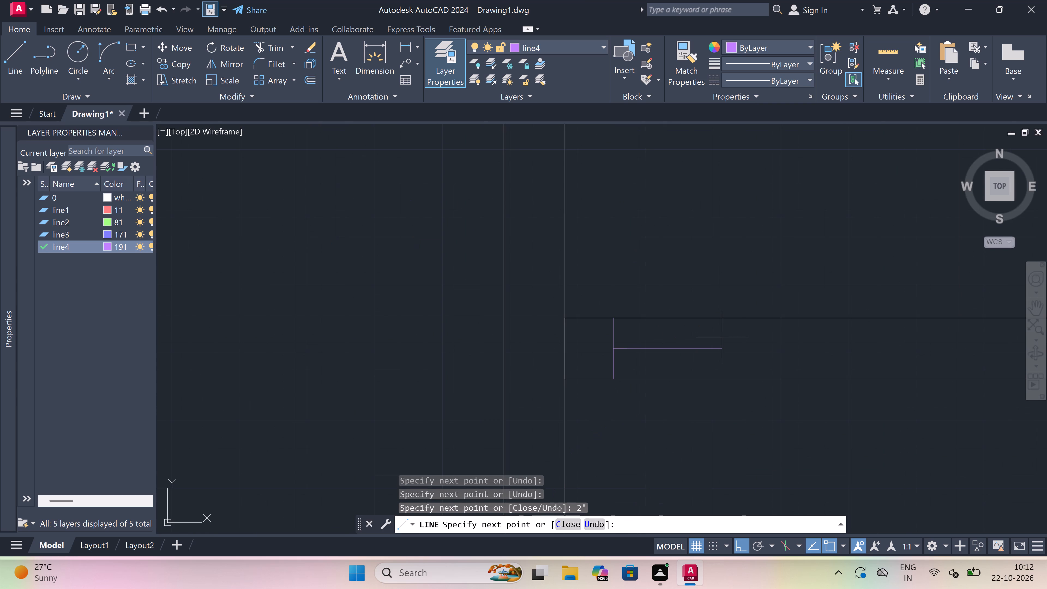
{"action": "type", "text": "3'"}
{"action": "key", "text": "space"}
{"action": "key", "text": "Escape"}
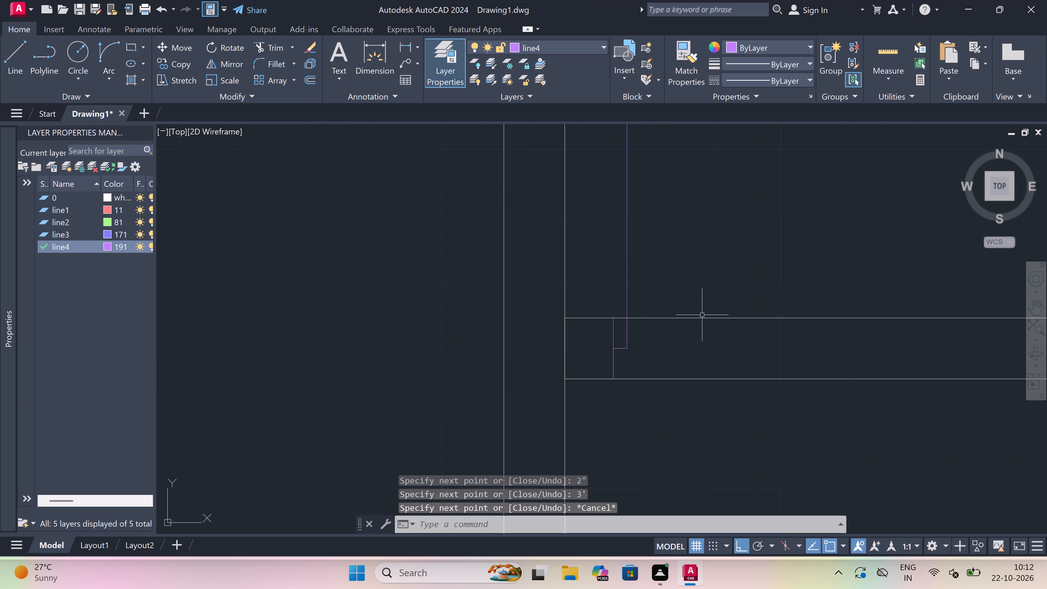
Draw the opposite jamb across the same horizontal wall to the right of the leaf, with a 2" leftward stop from its midpoint.
{"action": "key", "text": "space"}
{"action": "scroll", "coordinate": [680, 366], "scroll_direction": "down", "scroll_amount": 4}
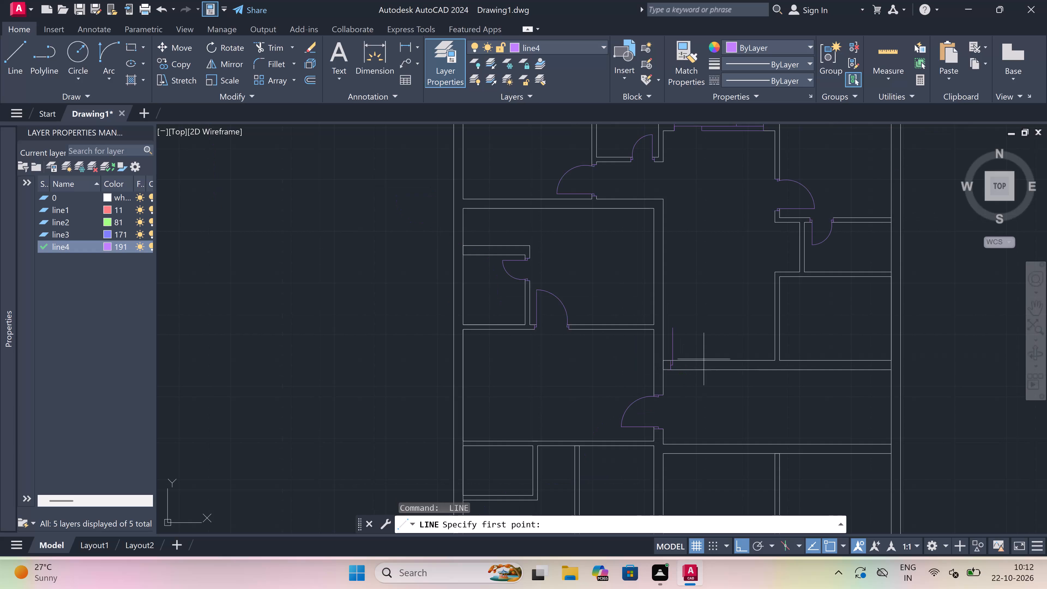
{"action": "scroll", "coordinate": [708, 357], "scroll_direction": "up", "scroll_amount": 2}
{"action": "scroll", "coordinate": [690, 371], "scroll_direction": "up", "scroll_amount": 1}
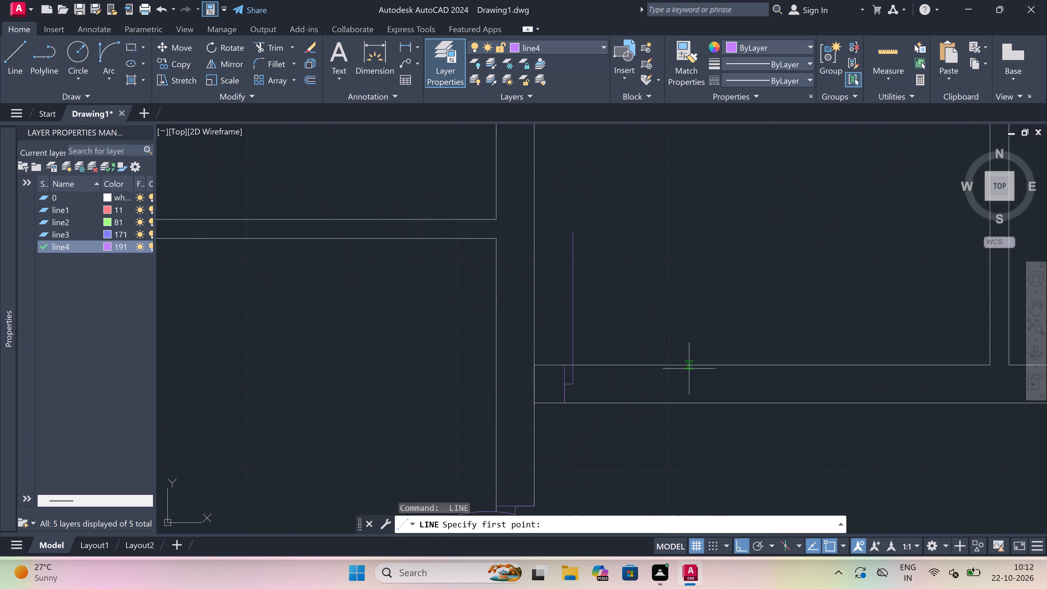
{"action": "left_click", "coordinate": [687, 365]}
{"action": "left_click", "coordinate": [685, 399]}
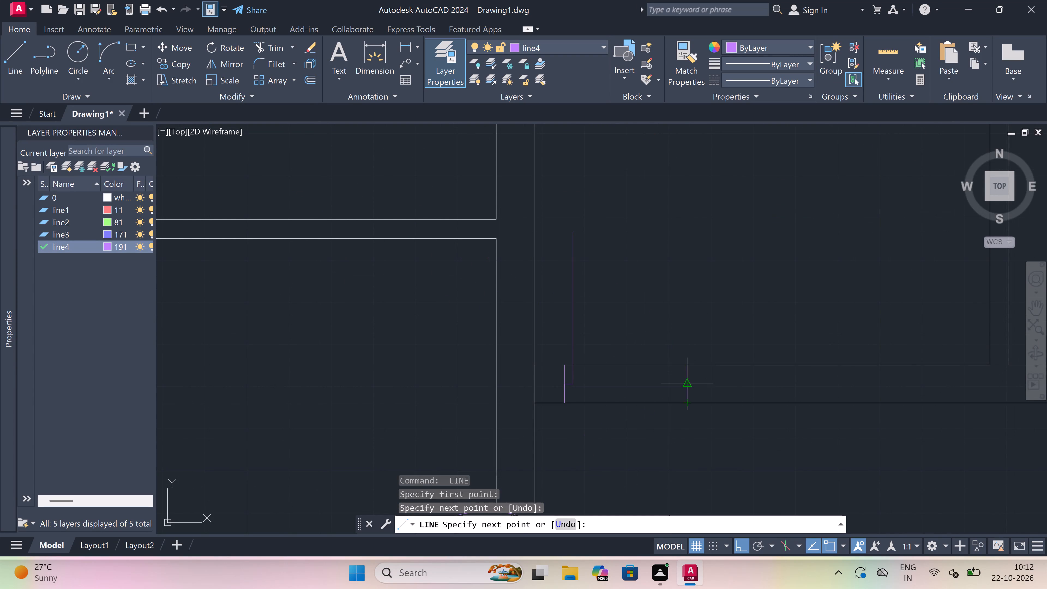
{"action": "left_click", "coordinate": [687, 381]}
{"action": "key", "text": "2"}
{"action": "type", "text": "\""}
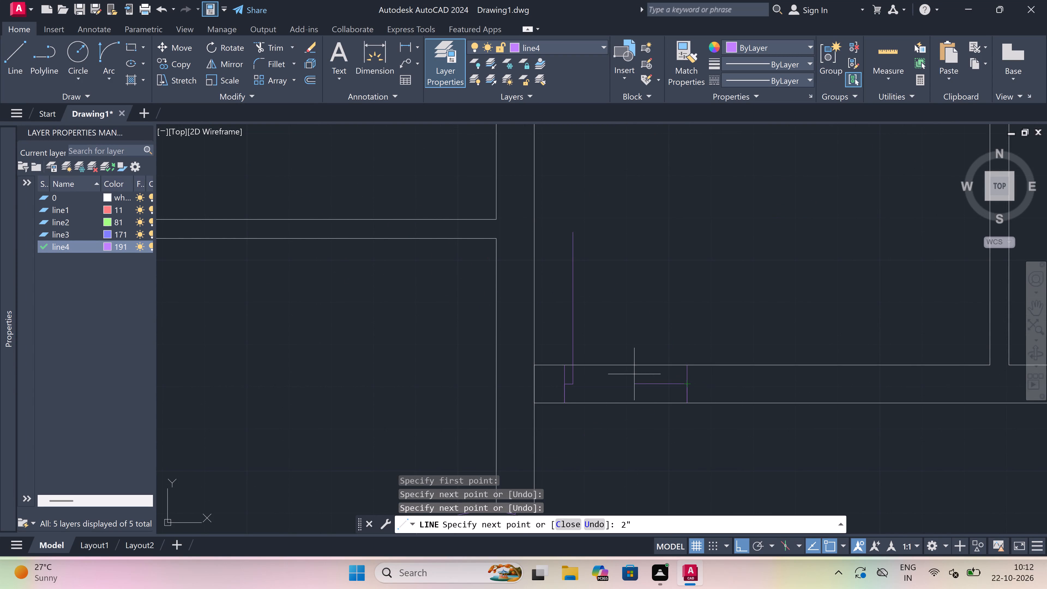
{"action": "key", "text": "space"}
{"action": "key", "text": "Escape"}
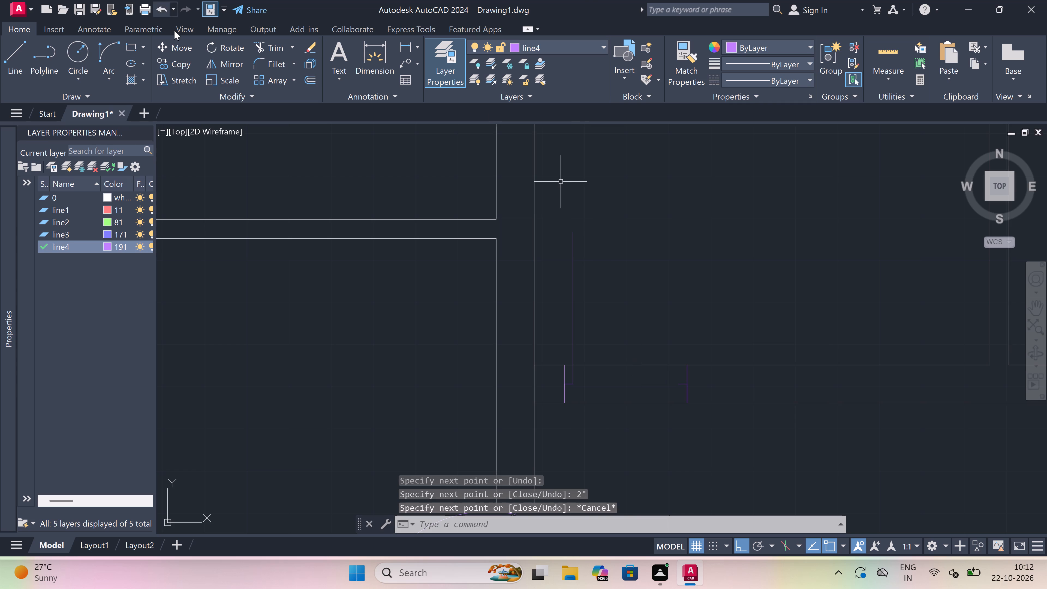
Draw the door swing arc from the upper end of the 3' leaf to the end of the right jamb's stop.
{"action": "left_click", "coordinate": [107, 47]}
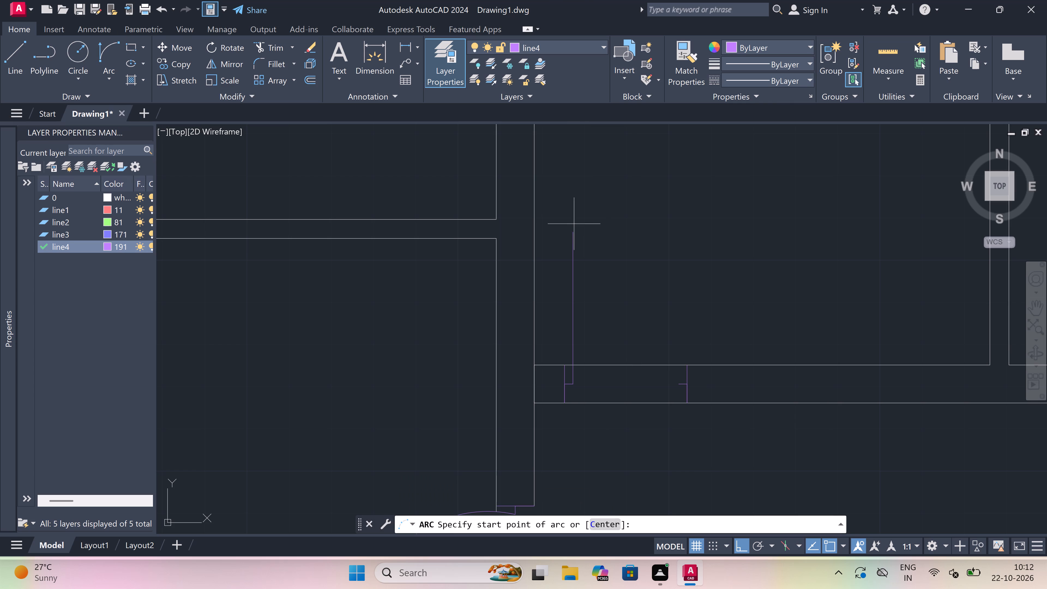
{"action": "left_click", "coordinate": [574, 233]}
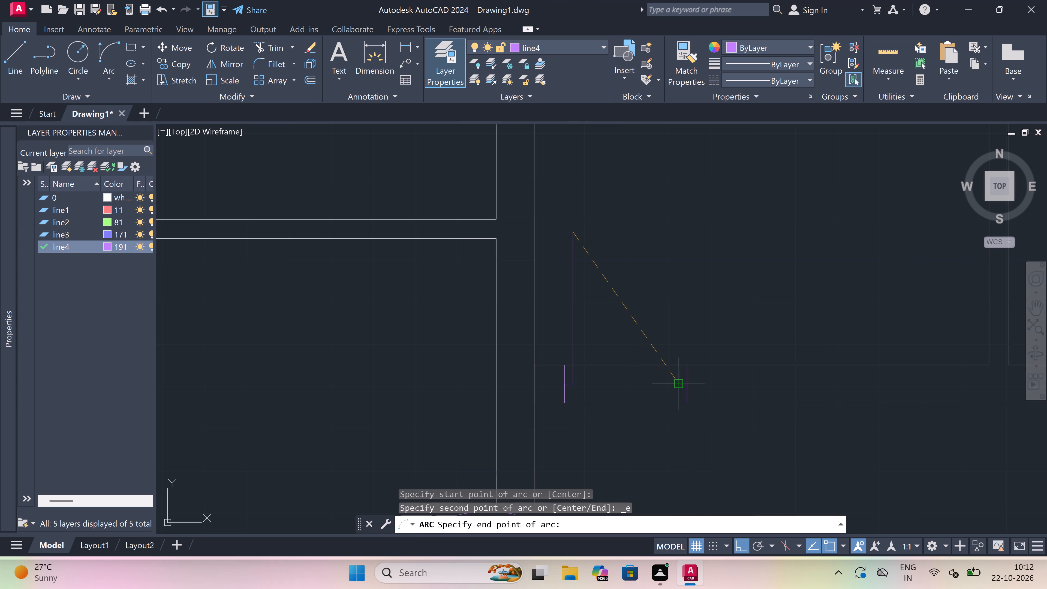
{"action": "left_click", "coordinate": [676, 380]}
{"action": "left_click", "coordinate": [707, 311]}
Trim the vertical wall line that closes off the end of the horizontal wall beside the new door.
{"action": "type", "text": "tr"}
{"action": "key", "text": "space"}
{"action": "left_click", "coordinate": [548, 382]}
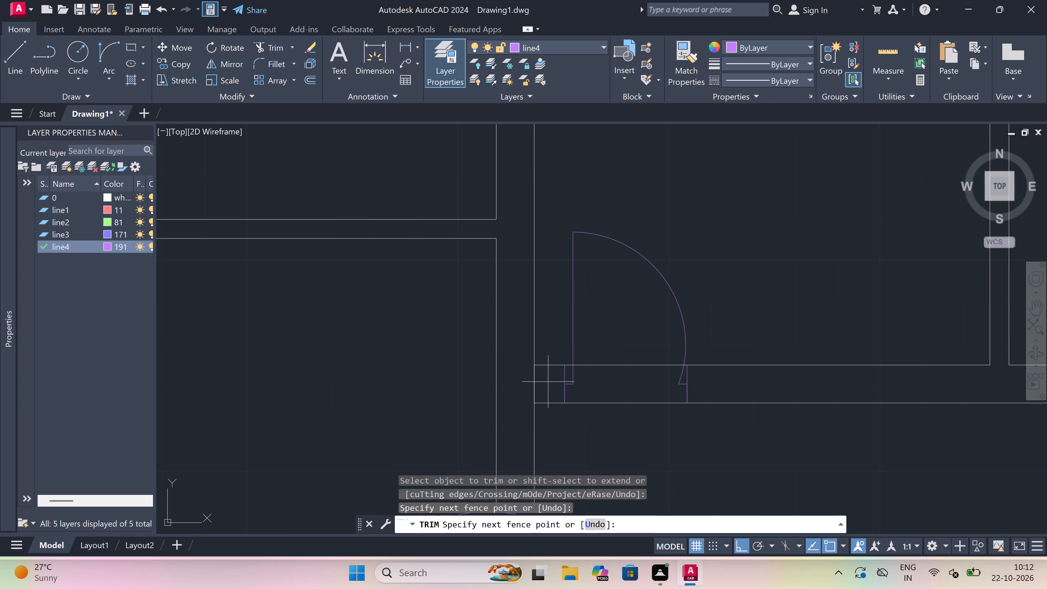
{"action": "left_click", "coordinate": [520, 385]}
{"action": "key", "text": "Escape"}
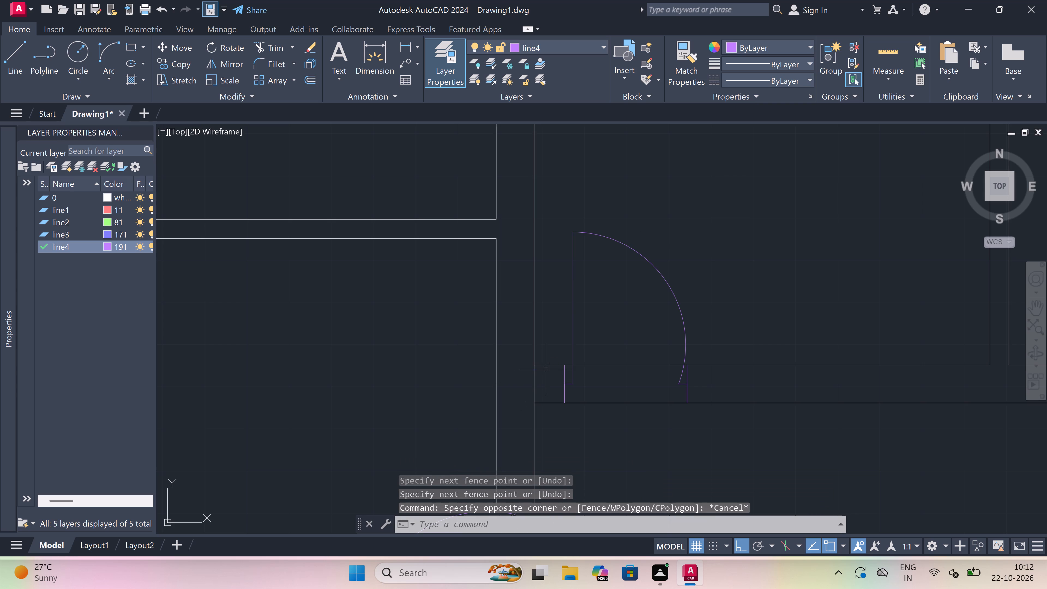
{"action": "key", "text": "t"}
{"action": "key", "text": "r"}
{"action": "key", "text": "space"}
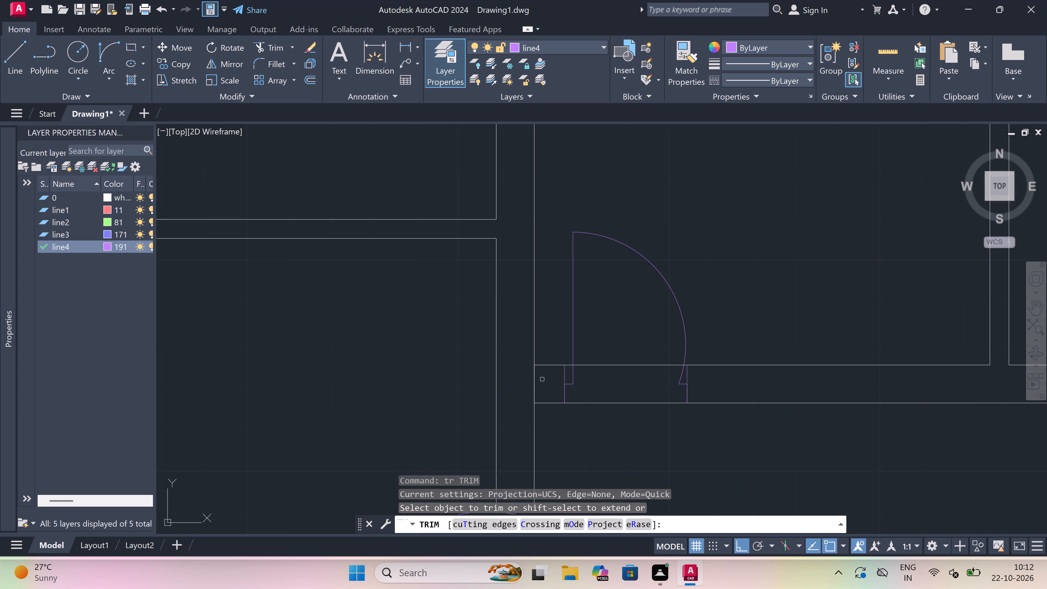
{"action": "left_click", "coordinate": [534, 381]}
{"action": "double_click", "coordinate": [534, 381]}
{"action": "left_click", "coordinate": [534, 381]}
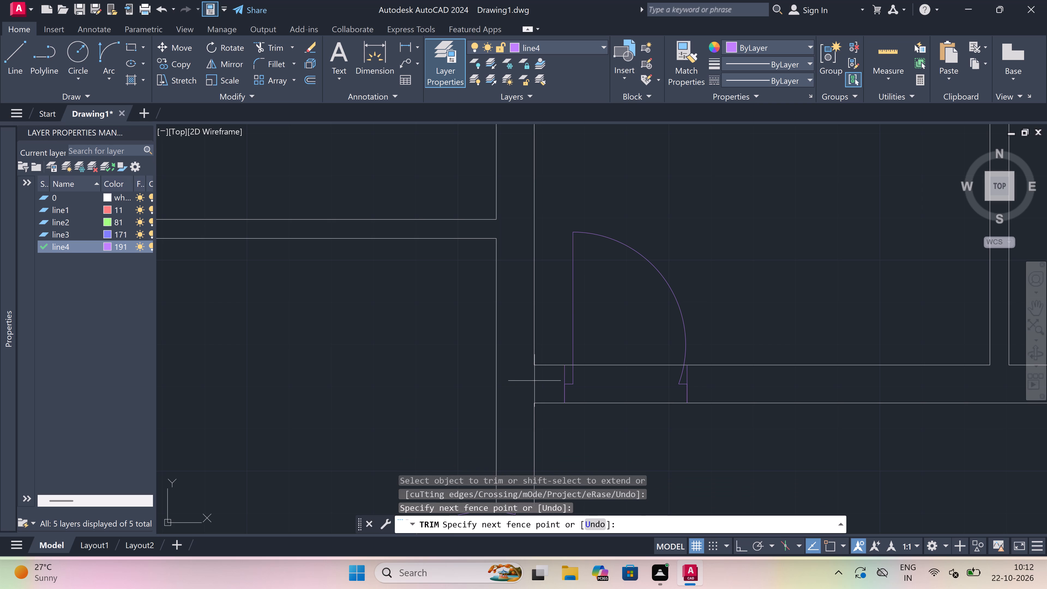
{"action": "key", "text": "Escape"}
Trim both horizontal wall lines between the jambs of the new upward-opening door.
{"action": "scroll", "coordinate": [671, 321], "scroll_direction": "down", "scroll_amount": 3}
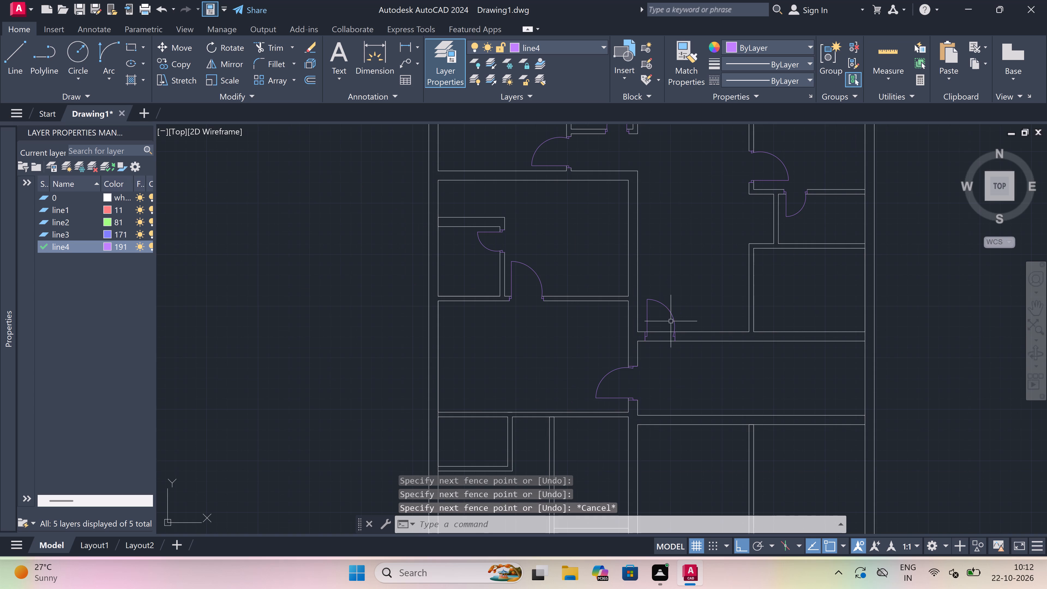
{"action": "scroll", "coordinate": [669, 324], "scroll_direction": "up", "scroll_amount": 3}
{"action": "key", "text": "space"}
{"action": "left_click", "coordinate": [646, 327]}
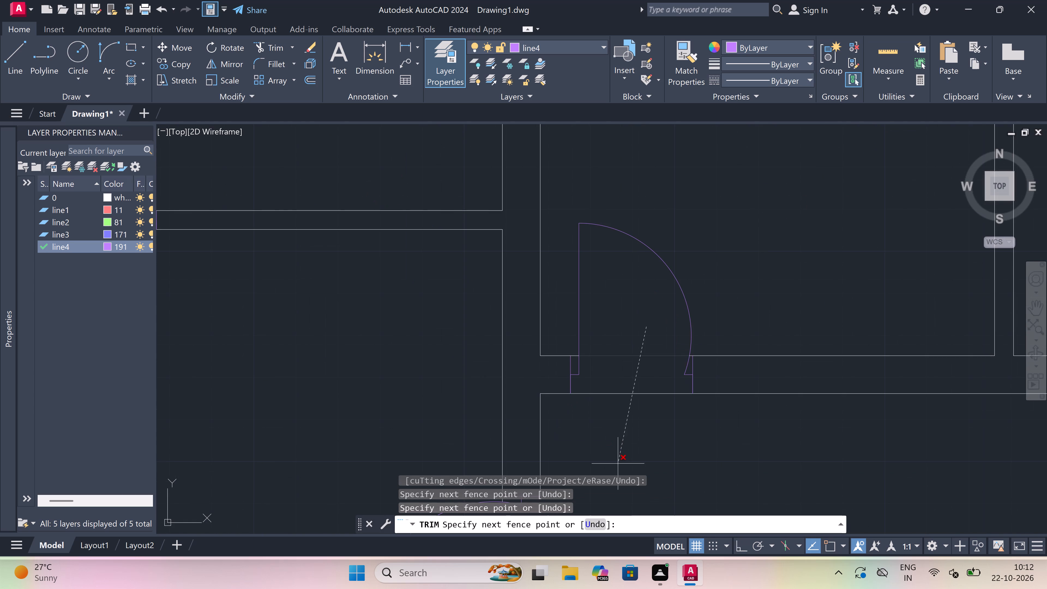
{"action": "left_click", "coordinate": [618, 464]}
{"action": "key", "text": "Escape"}
{"action": "scroll", "coordinate": [666, 327], "scroll_direction": "down", "scroll_amount": 4}
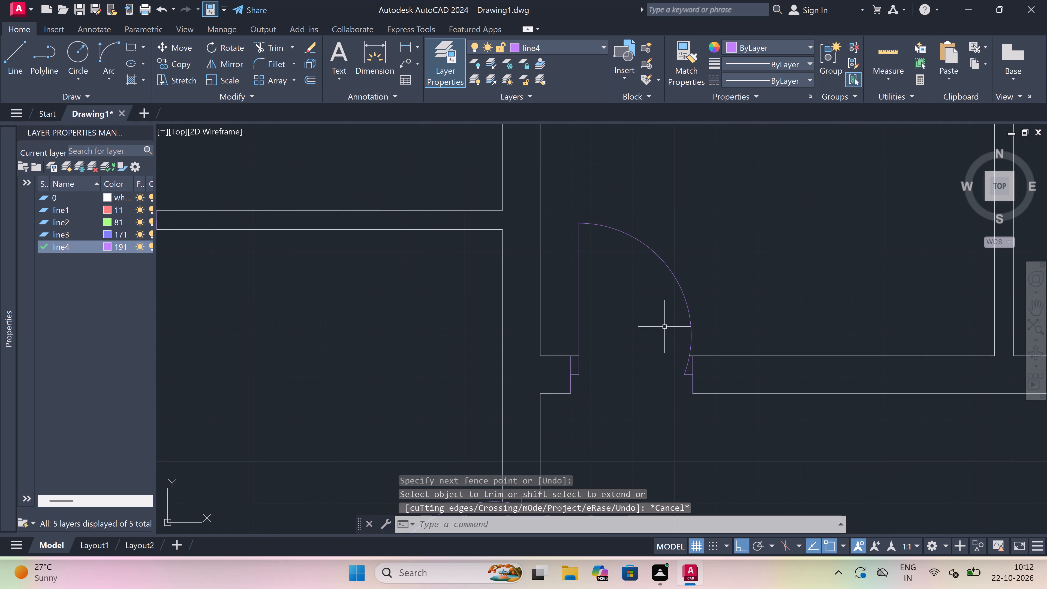
Draw a jamb across the lower horizontal wall just right of the vertical wall, with a 2" rightward midpoint stop and a 3' leaf downward.
{"action": "scroll", "coordinate": [666, 327], "scroll_direction": "down", "scroll_amount": 2}
{"action": "scroll", "coordinate": [661, 349], "scroll_direction": "up", "scroll_amount": 4}
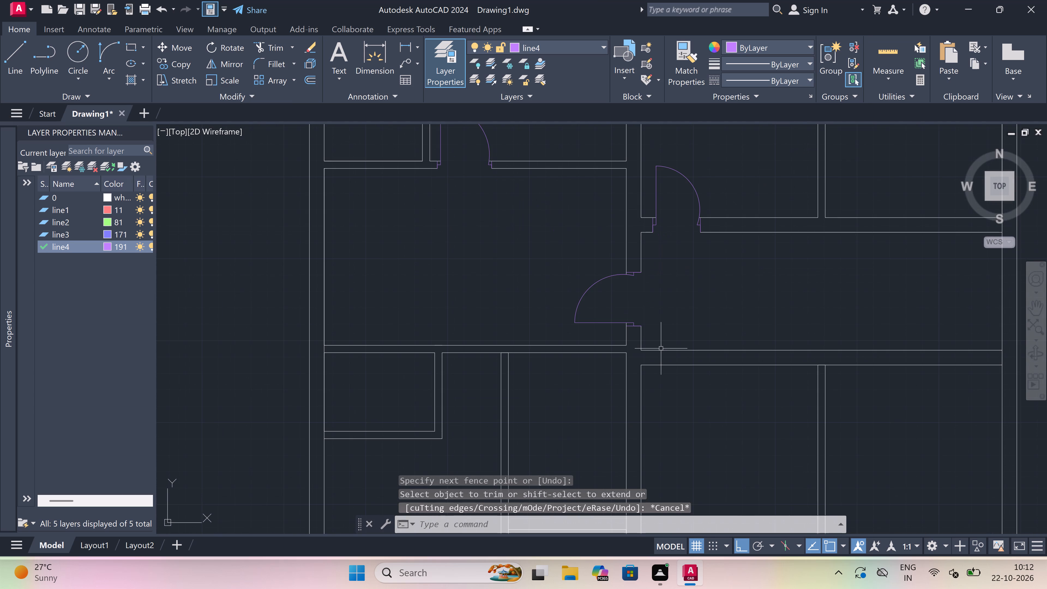
{"action": "type", "text": "l"}
{"action": "key", "text": "space"}
{"action": "scroll", "coordinate": [661, 348], "scroll_direction": "up", "scroll_amount": 2}
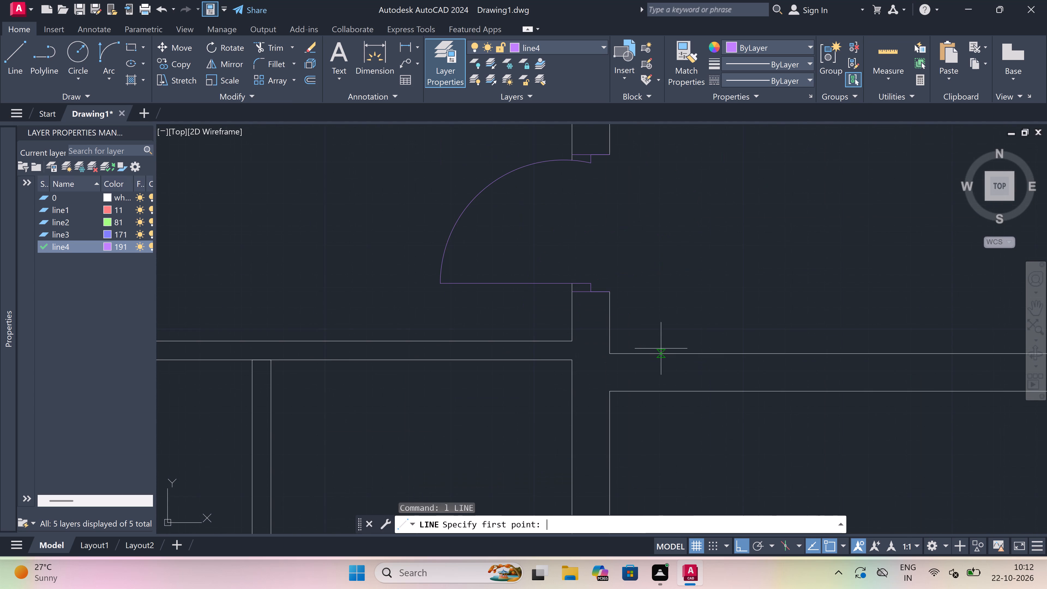
{"action": "left_click", "coordinate": [637, 351]}
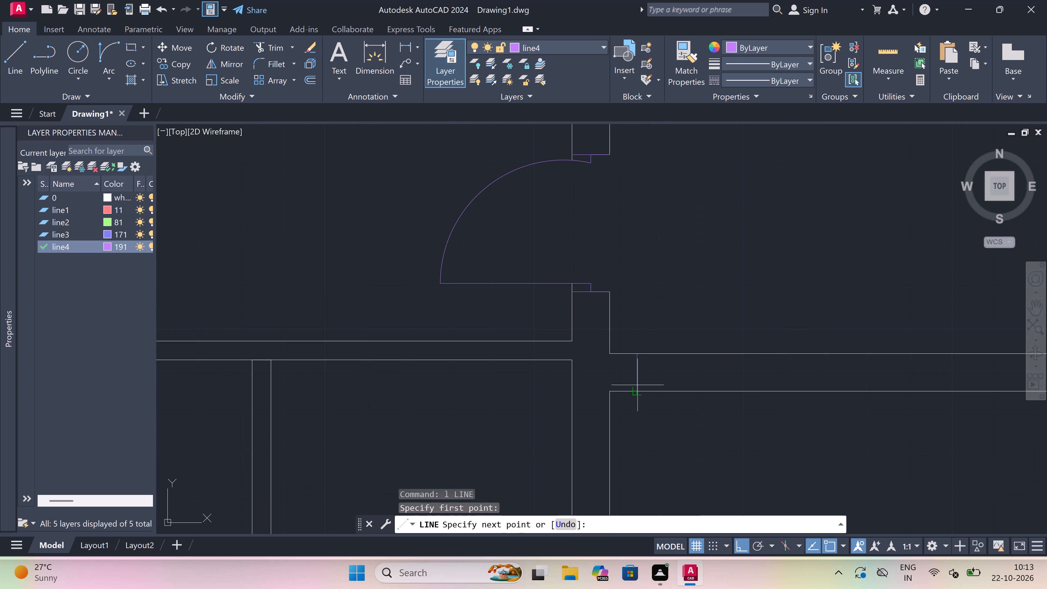
{"action": "double_click", "coordinate": [637, 392]}
{"action": "left_click", "coordinate": [638, 370]}
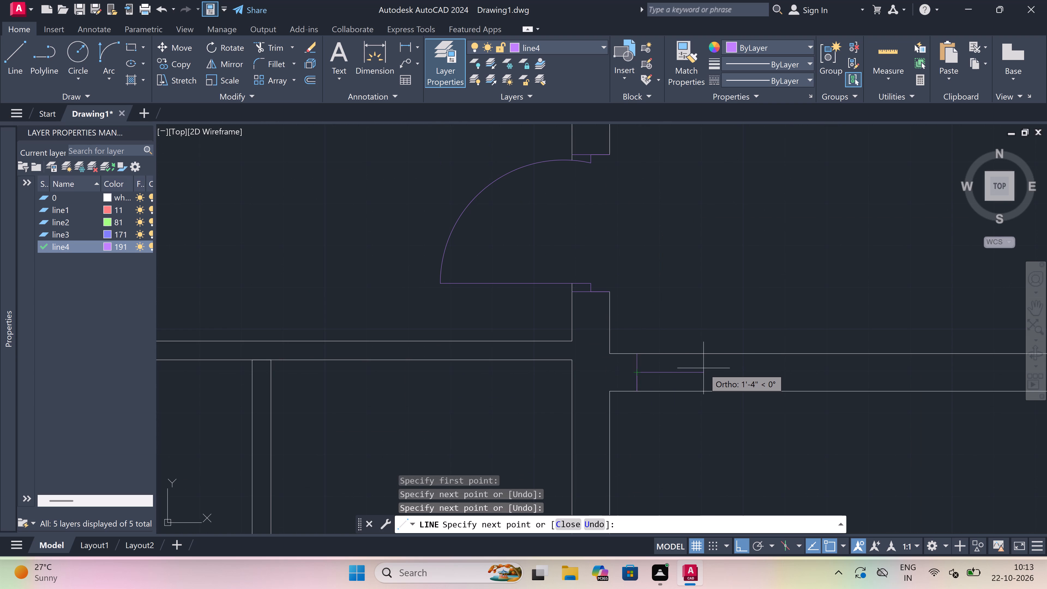
{"action": "type", "text": "2\""}
{"action": "key", "text": "space"}
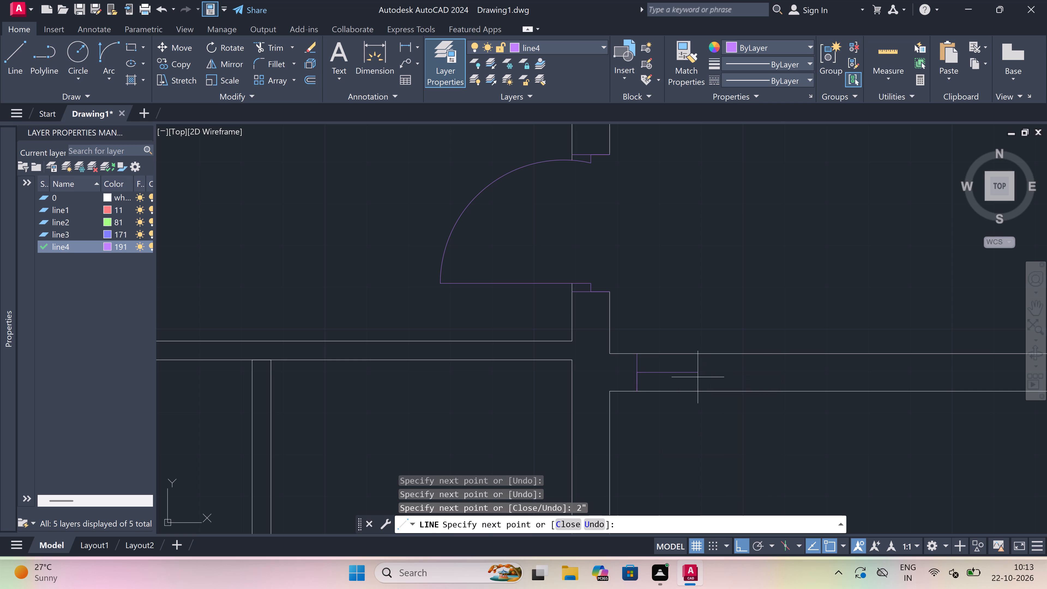
{"action": "key", "text": "3"}
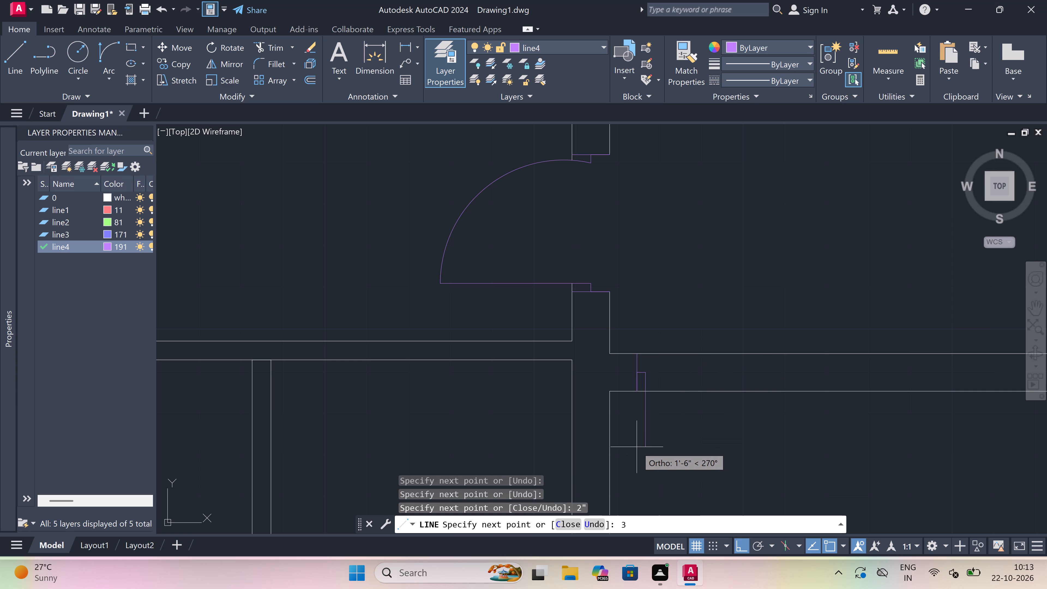
{"action": "type", "text": "'"}
{"action": "key", "text": "space"}
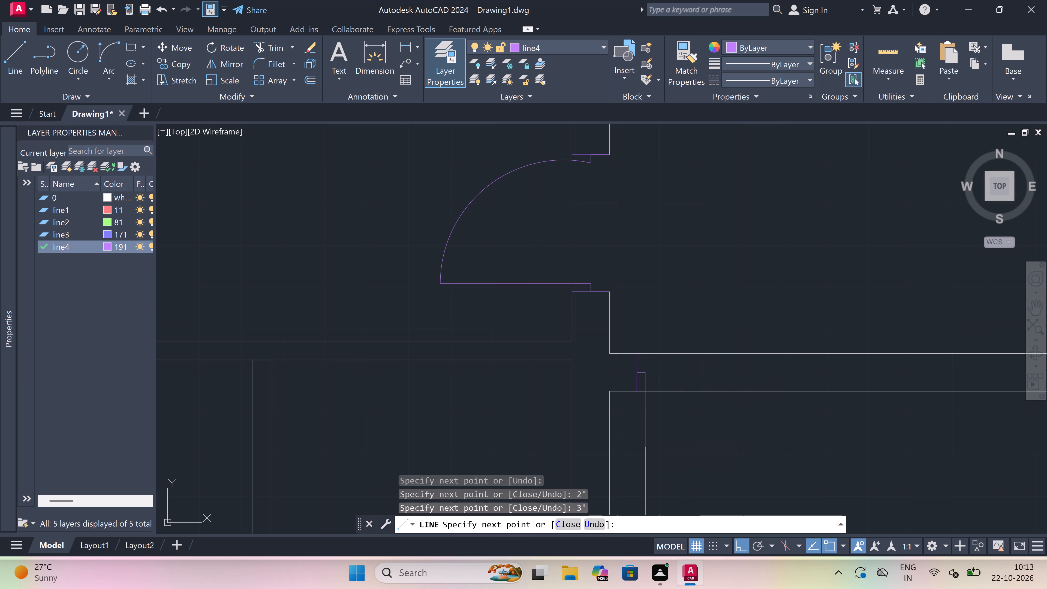
{"action": "key", "text": "Escape"}
Draw the opposite jamb across the same lower horizontal wall to the right of the leaf, with a 2" leftward stop from its midpoint.
{"action": "key", "text": "space"}
{"action": "scroll", "coordinate": [697, 319], "scroll_direction": "down", "scroll_amount": 3}
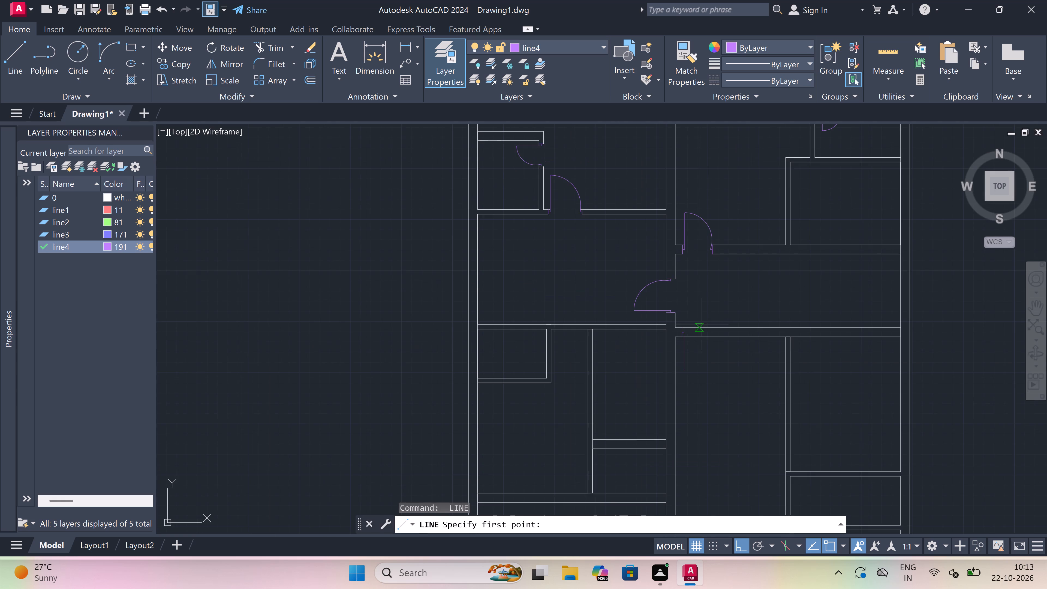
{"action": "scroll", "coordinate": [711, 336], "scroll_direction": "up", "scroll_amount": 3}
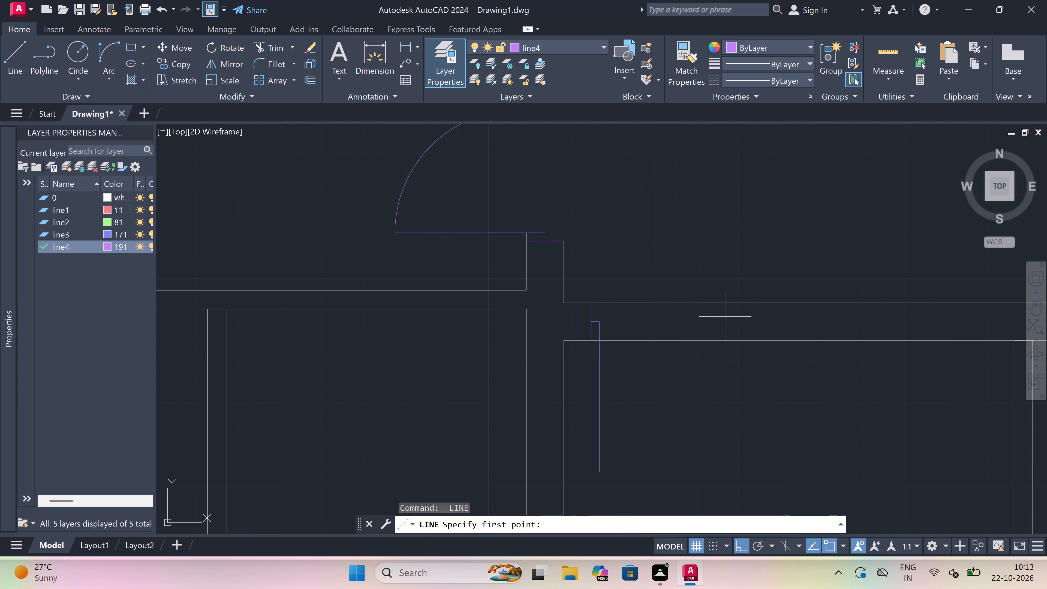
{"action": "double_click", "coordinate": [730, 308]}
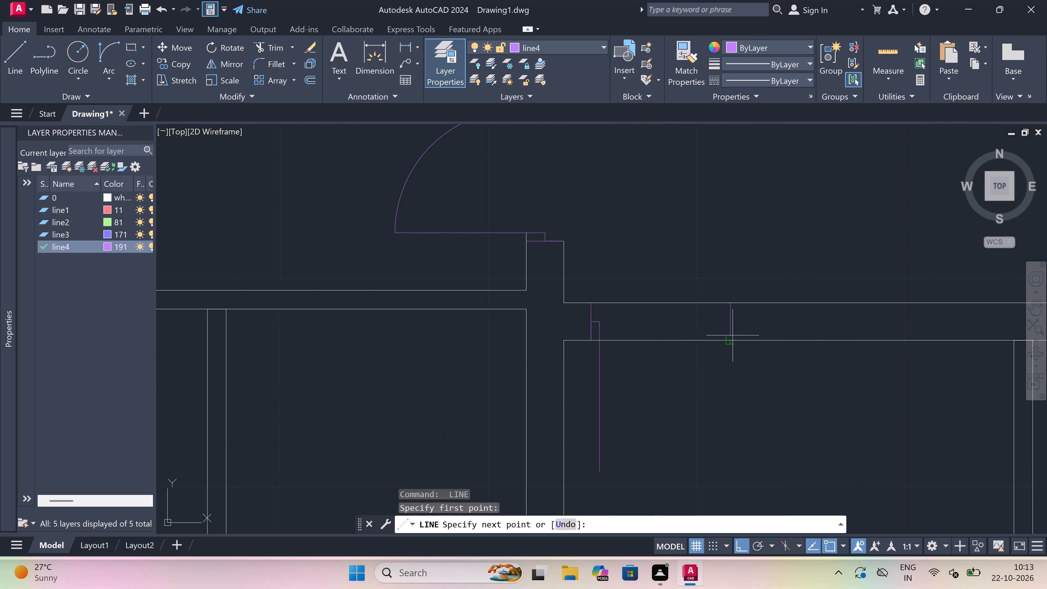
{"action": "left_click", "coordinate": [733, 336]}
{"action": "left_click", "coordinate": [731, 327]}
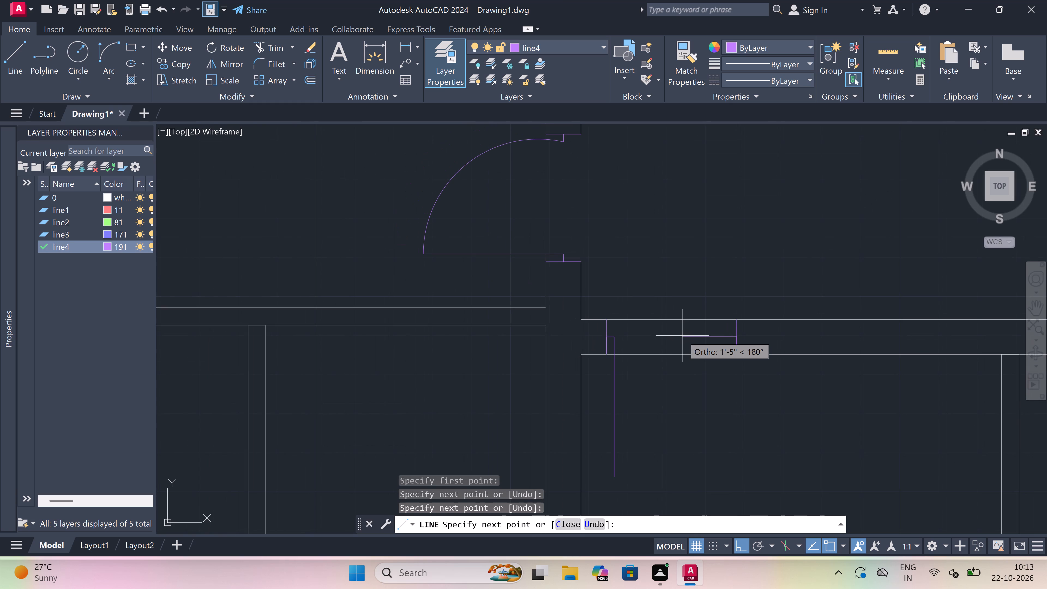
{"action": "key", "text": "2"}
{"action": "key", "text": "shift+quotedbl"}
{"action": "key", "text": "space"}
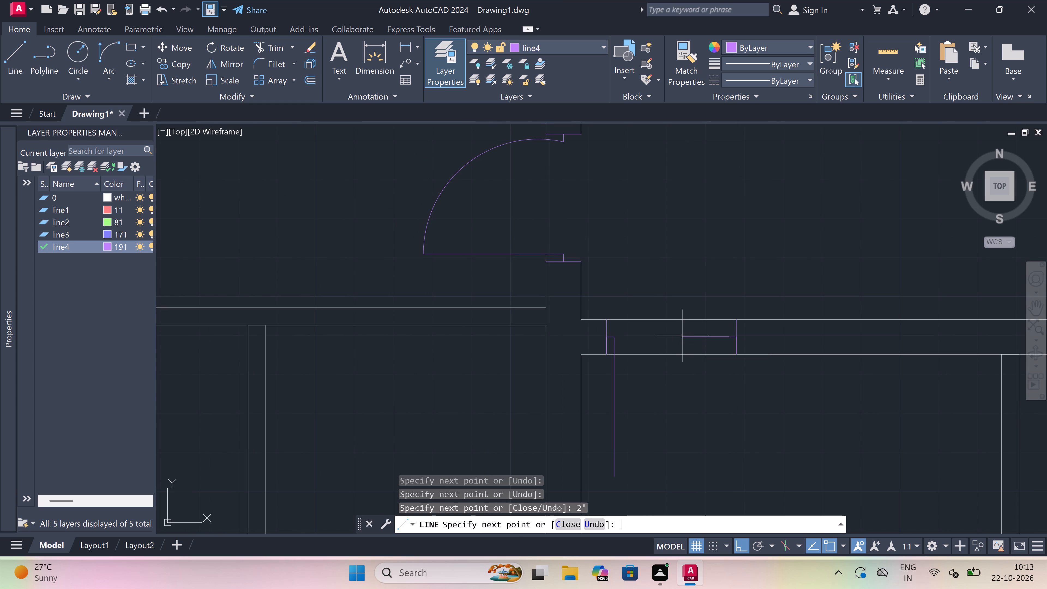
{"action": "key", "text": "Escape"}
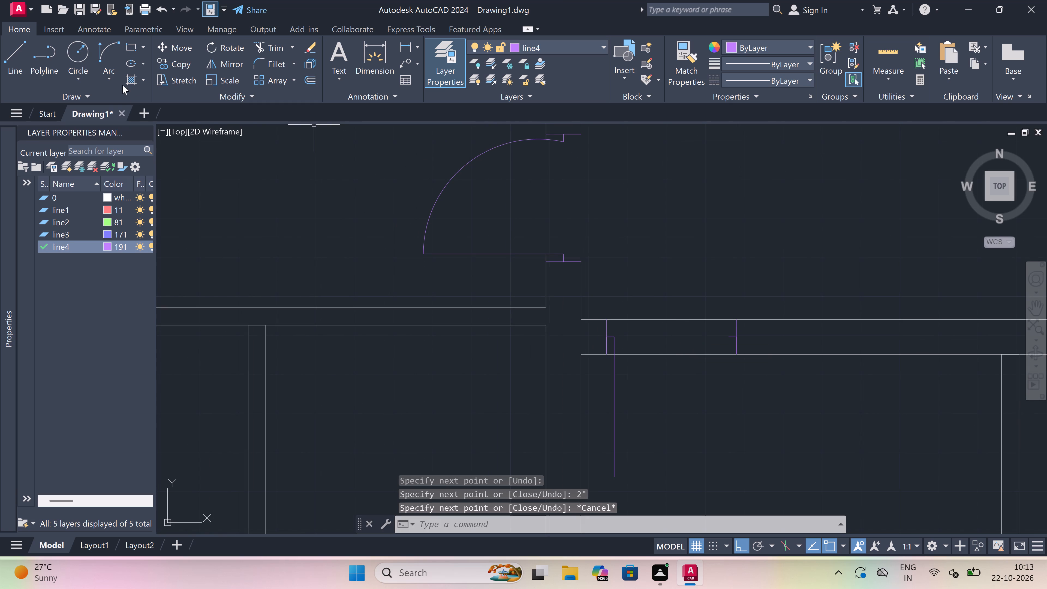
Draw the door swing arc from the lower end of the 3' leaf to the end of the right jamb's stop.
{"action": "left_click", "coordinate": [108, 48]}
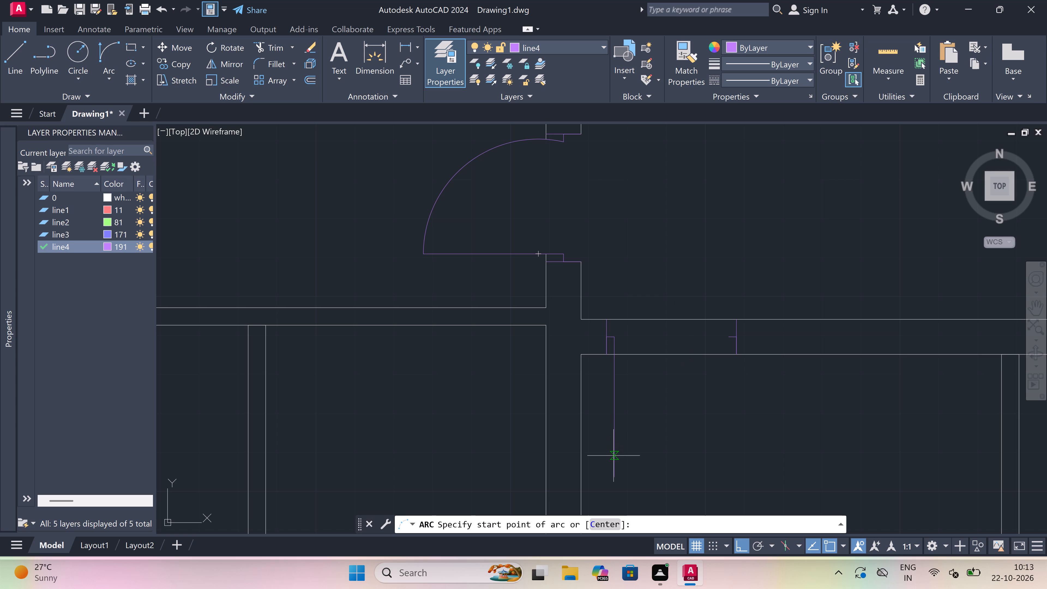
{"action": "left_click", "coordinate": [615, 477]}
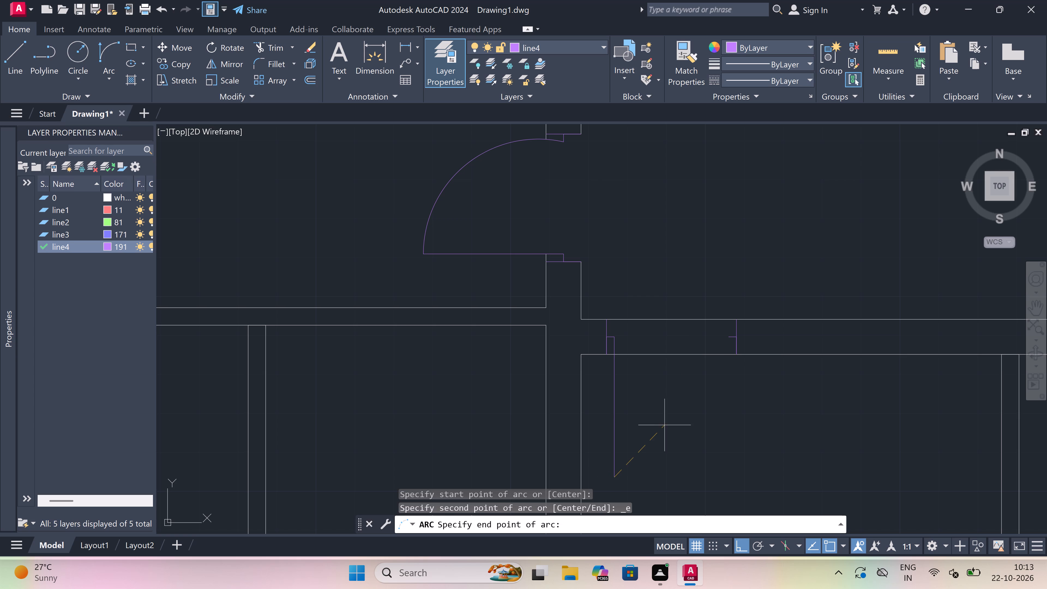
{"action": "left_click", "coordinate": [724, 338]}
{"action": "left_click", "coordinate": [808, 385]}
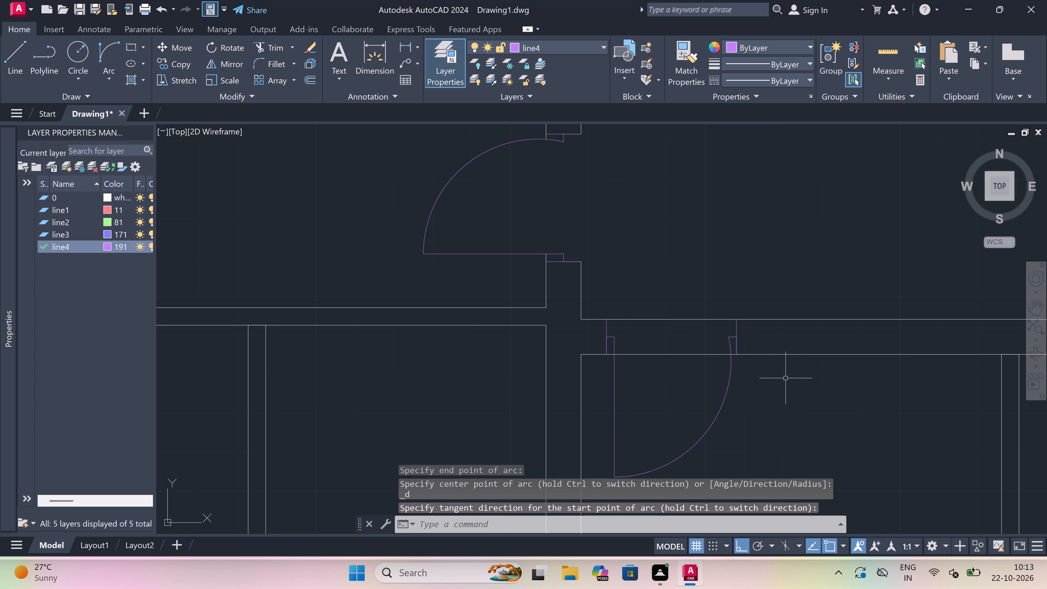
{"action": "left_click", "coordinate": [786, 378]}
Trim both lower horizontal wall lines between the jambs of the downward-opening door.
{"action": "key", "text": "t"}
{"action": "key", "text": "r"}
{"action": "key", "text": "space"}
{"action": "left_click", "coordinate": [708, 281]}
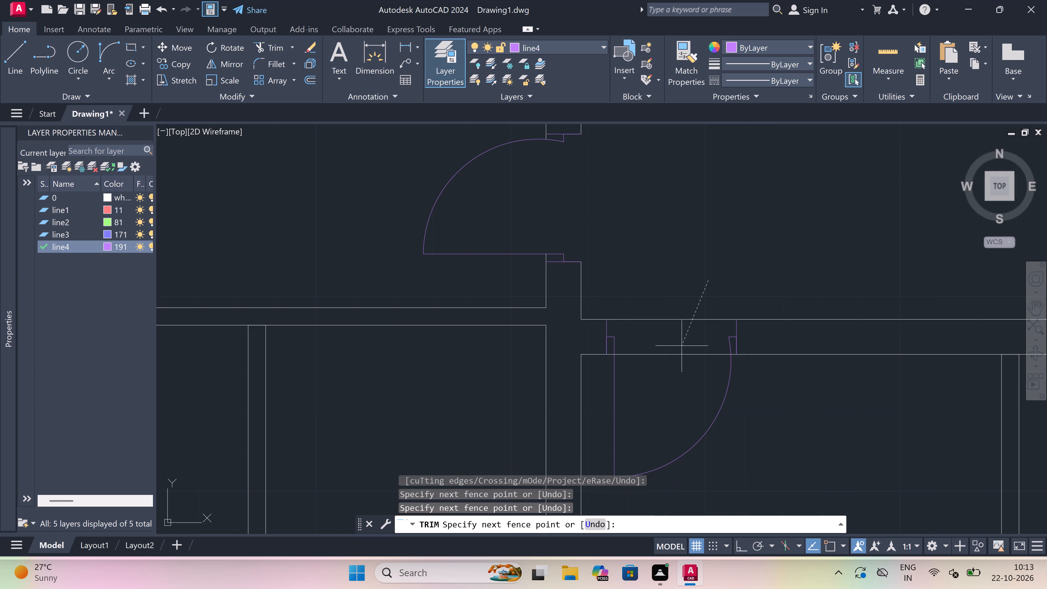
{"action": "left_click", "coordinate": [674, 368]}
{"action": "key", "text": "Escape"}
Trim the lower horizontal wall's bottom line where it closes off the top of the vertical partition below it.
{"action": "scroll", "coordinate": [677, 342], "scroll_direction": "down", "scroll_amount": 4}
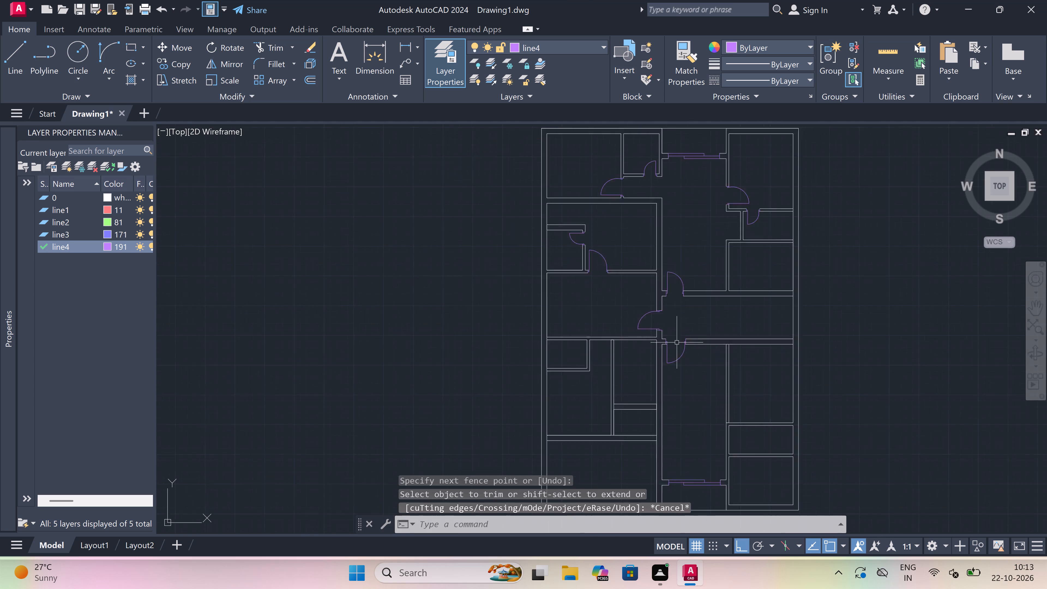
{"action": "scroll", "coordinate": [677, 342], "scroll_direction": "down", "scroll_amount": 1}
{"action": "key", "text": "space"}
{"action": "scroll", "coordinate": [713, 342], "scroll_direction": "up", "scroll_amount": 4}
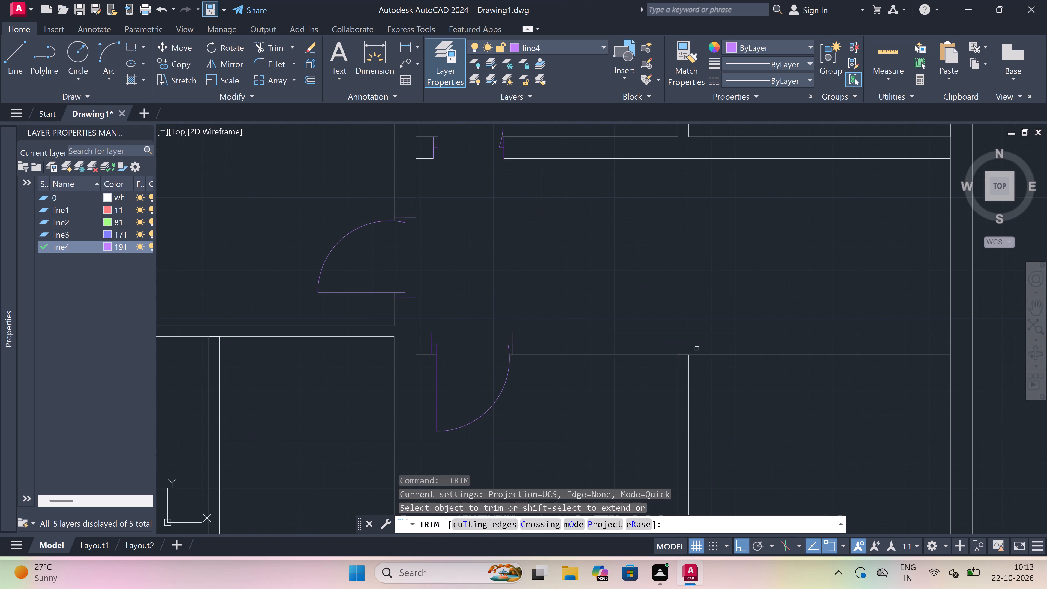
{"action": "scroll", "coordinate": [689, 351], "scroll_direction": "up", "scroll_amount": 3}
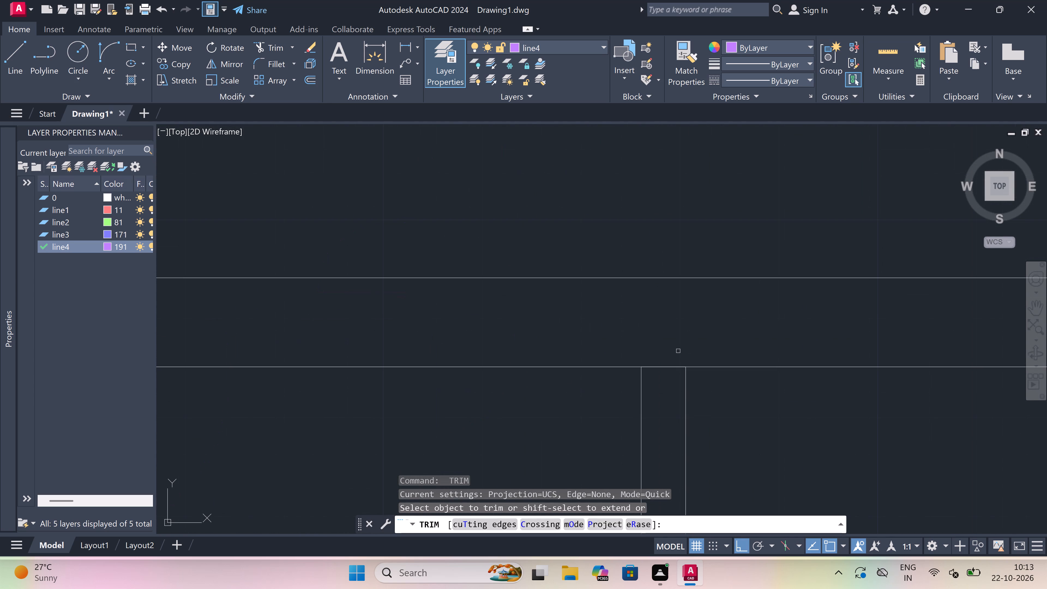
{"action": "left_click", "coordinate": [662, 349]}
{"action": "double_click", "coordinate": [658, 371]}
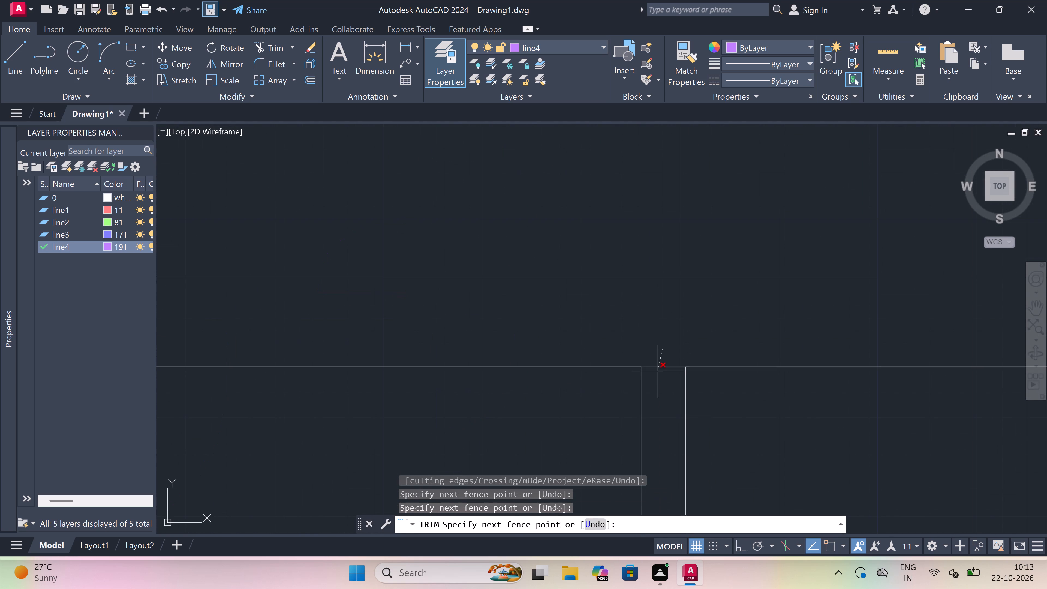
Trim the right outer wall's inner line where it closes off the ends of the lower and upper horizontal walls.
{"action": "scroll", "coordinate": [666, 350], "scroll_direction": "down", "scroll_amount": 5}
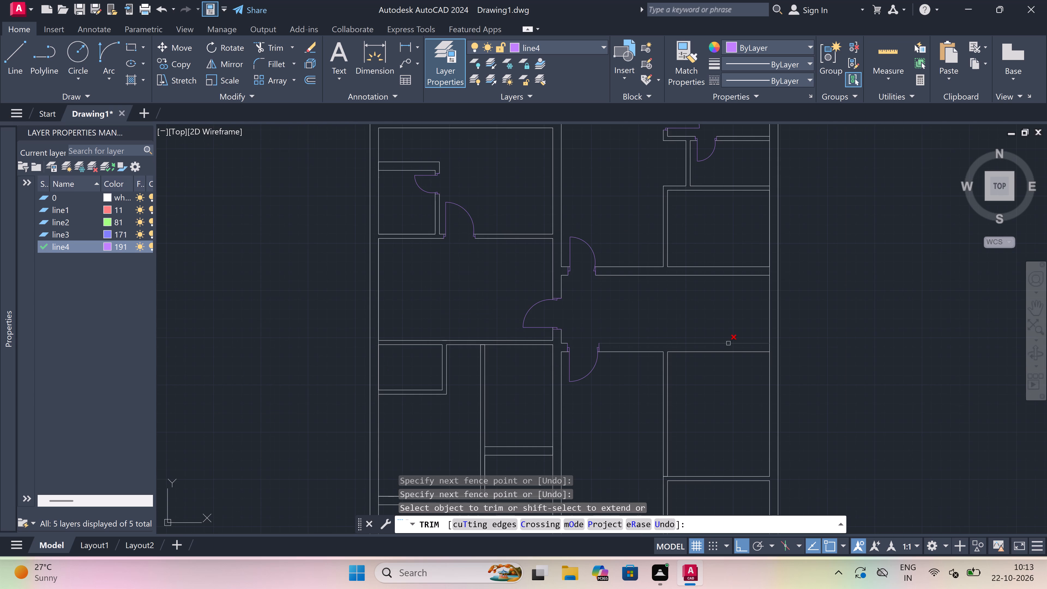
{"action": "scroll", "coordinate": [779, 350], "scroll_direction": "up", "scroll_amount": 2}
{"action": "scroll", "coordinate": [751, 342], "scroll_direction": "up", "scroll_amount": 3}
{"action": "double_click", "coordinate": [752, 342]}
{"action": "left_click", "coordinate": [775, 347]}
{"action": "scroll", "coordinate": [764, 356], "scroll_direction": "down", "scroll_amount": 8}
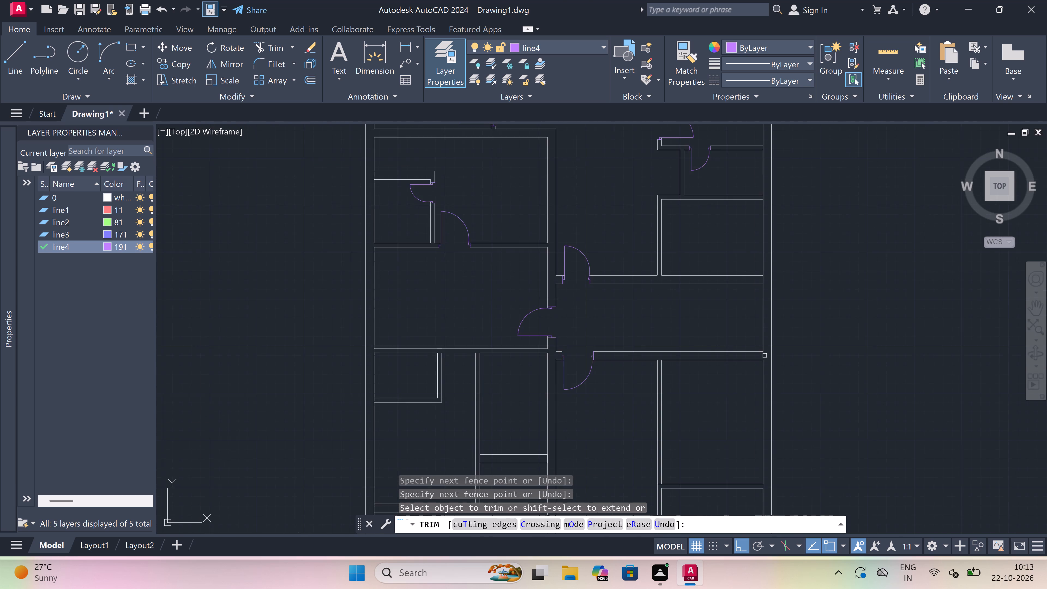
{"action": "scroll", "coordinate": [766, 319], "scroll_direction": "up", "scroll_amount": 3}
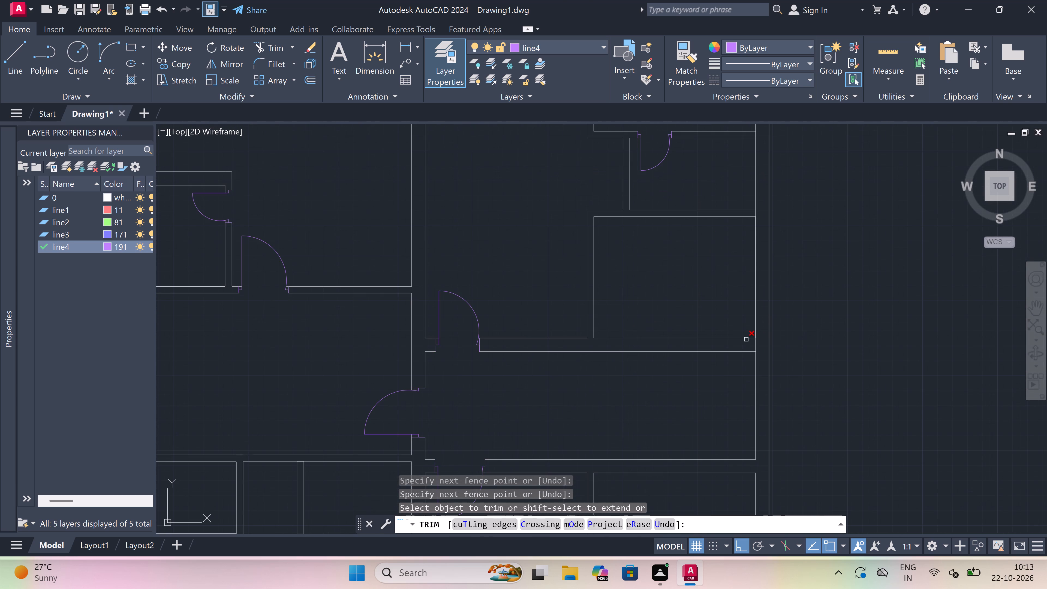
{"action": "scroll", "coordinate": [750, 338], "scroll_direction": "up", "scroll_amount": 2}
{"action": "double_click", "coordinate": [746, 353]}
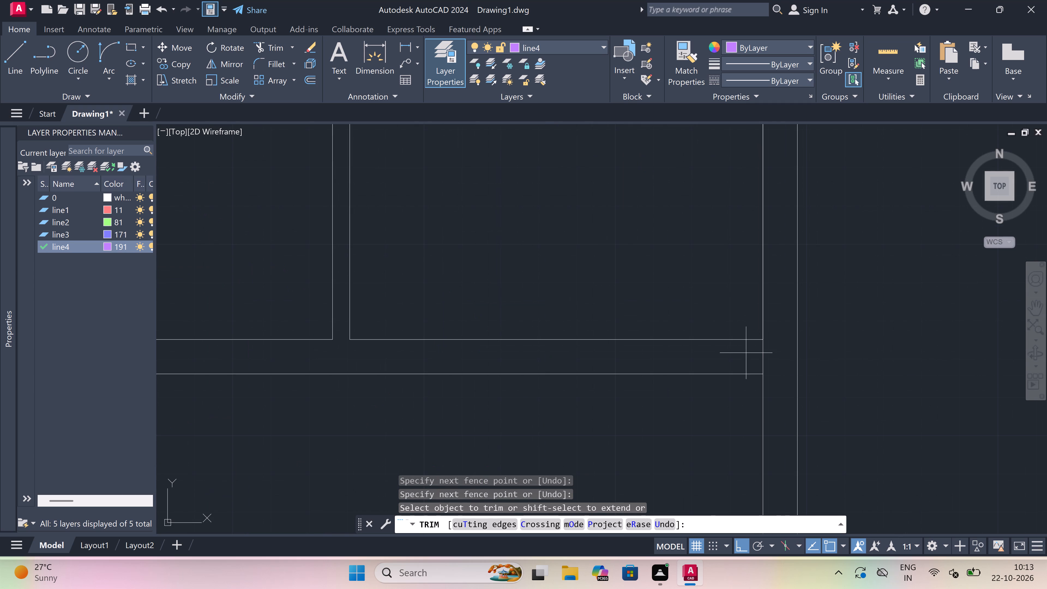
{"action": "triple_click", "coordinate": [775, 360]}
{"action": "scroll", "coordinate": [770, 354], "scroll_direction": "down", "scroll_amount": 5}
{"action": "scroll", "coordinate": [770, 354], "scroll_direction": "up", "scroll_amount": 1}
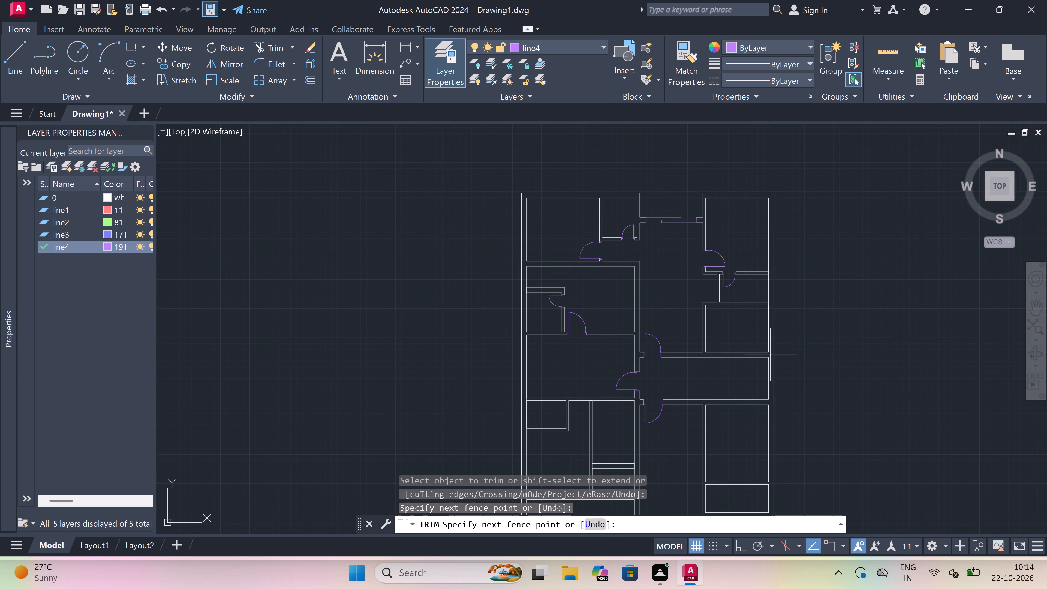
{"action": "key", "text": "Escape"}
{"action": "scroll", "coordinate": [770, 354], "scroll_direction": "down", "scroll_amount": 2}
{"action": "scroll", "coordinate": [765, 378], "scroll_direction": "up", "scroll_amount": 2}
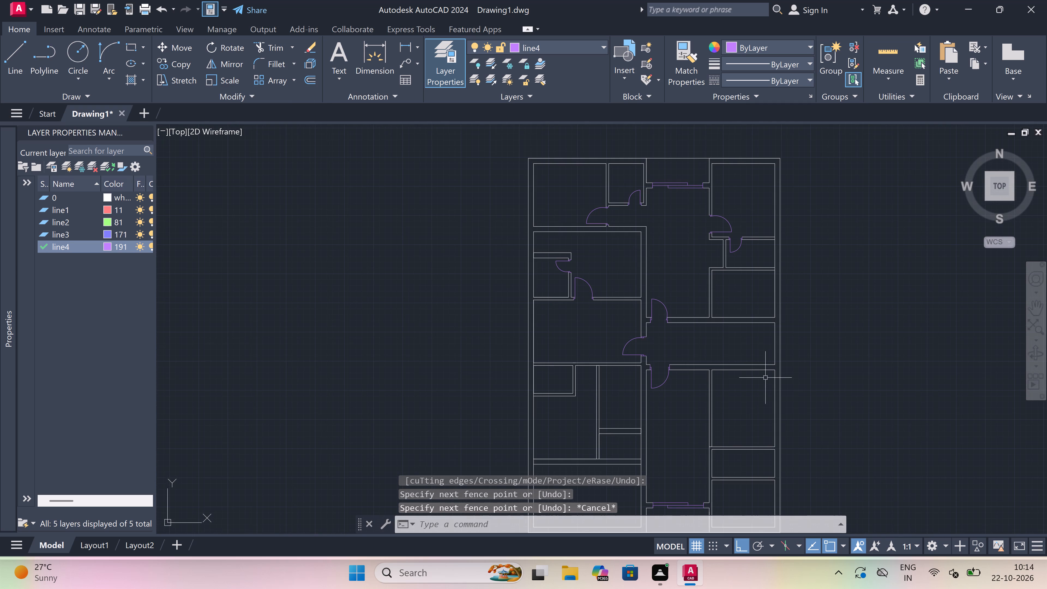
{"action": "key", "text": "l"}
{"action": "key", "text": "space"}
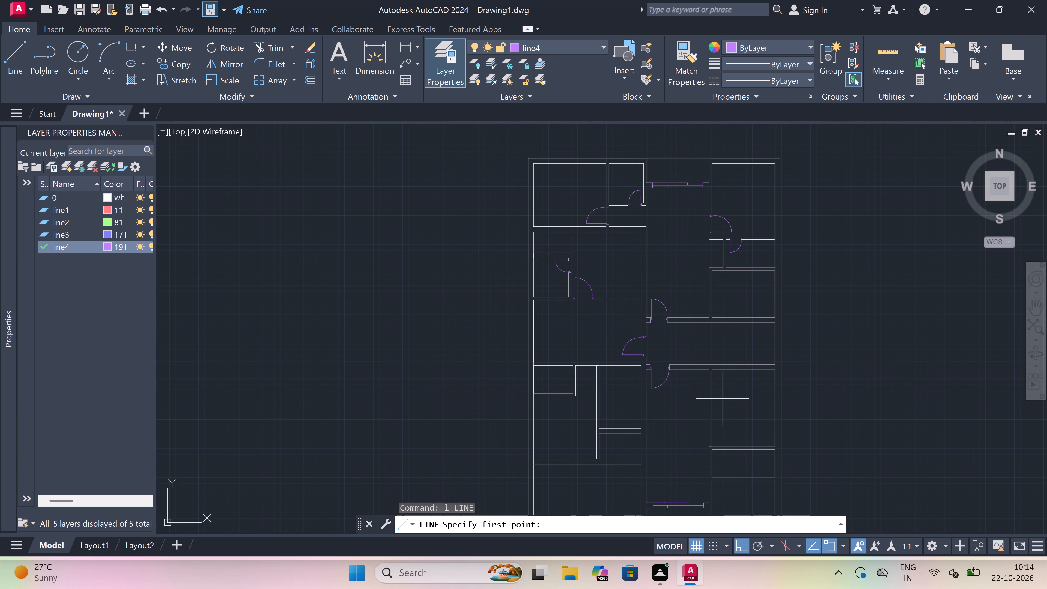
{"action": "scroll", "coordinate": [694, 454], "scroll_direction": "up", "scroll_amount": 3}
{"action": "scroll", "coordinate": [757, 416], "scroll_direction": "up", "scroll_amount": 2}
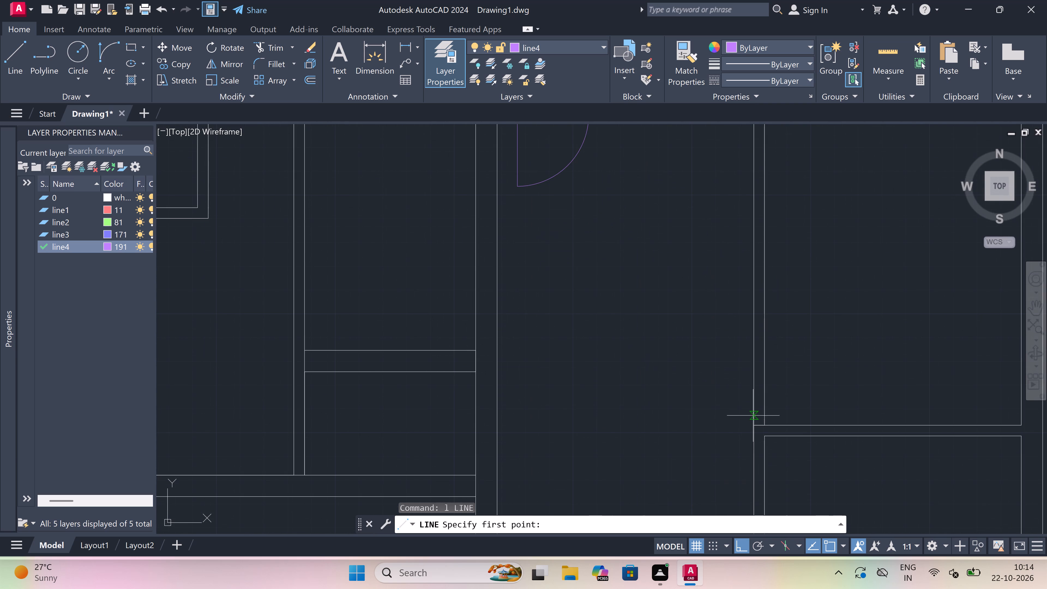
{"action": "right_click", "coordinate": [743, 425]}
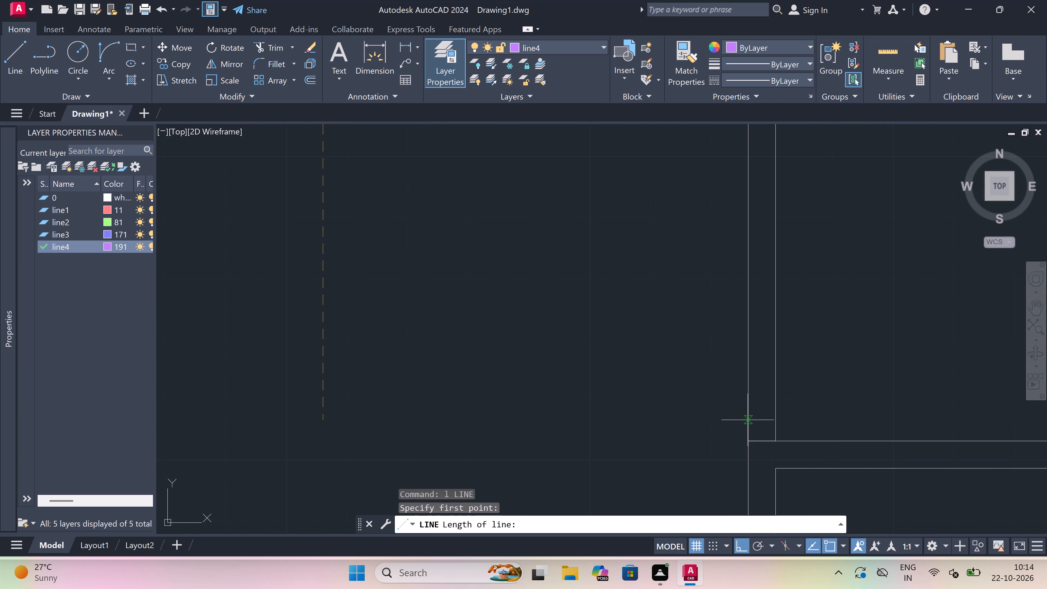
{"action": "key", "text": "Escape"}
Draw the lower jamb line across the vertical partition just above the horizontal partition, with a 2" stop rising from its middle.
{"action": "key", "text": "space"}
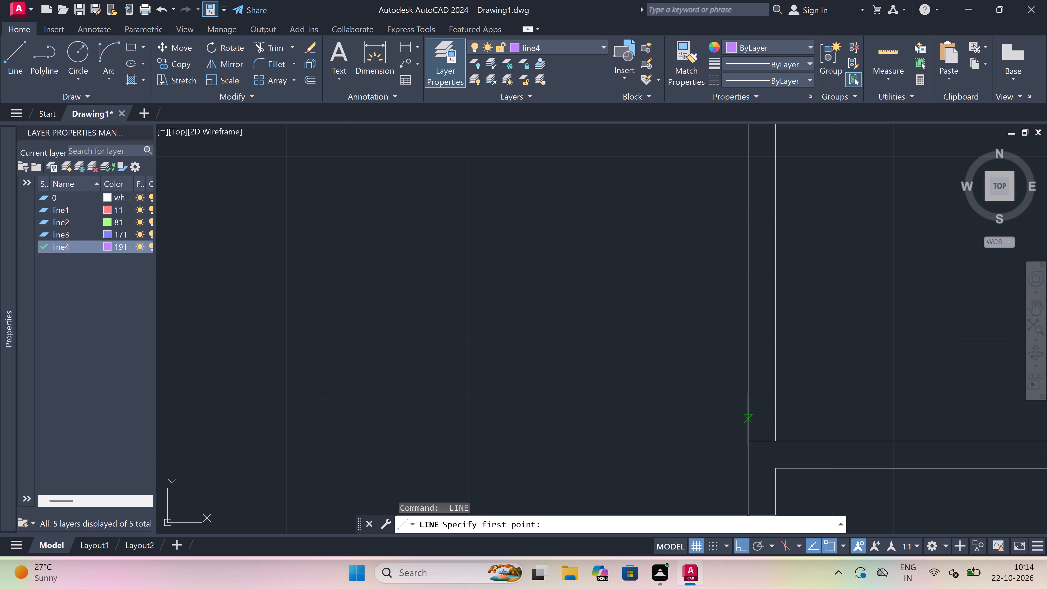
{"action": "double_click", "coordinate": [748, 419]}
{"action": "double_click", "coordinate": [777, 414]}
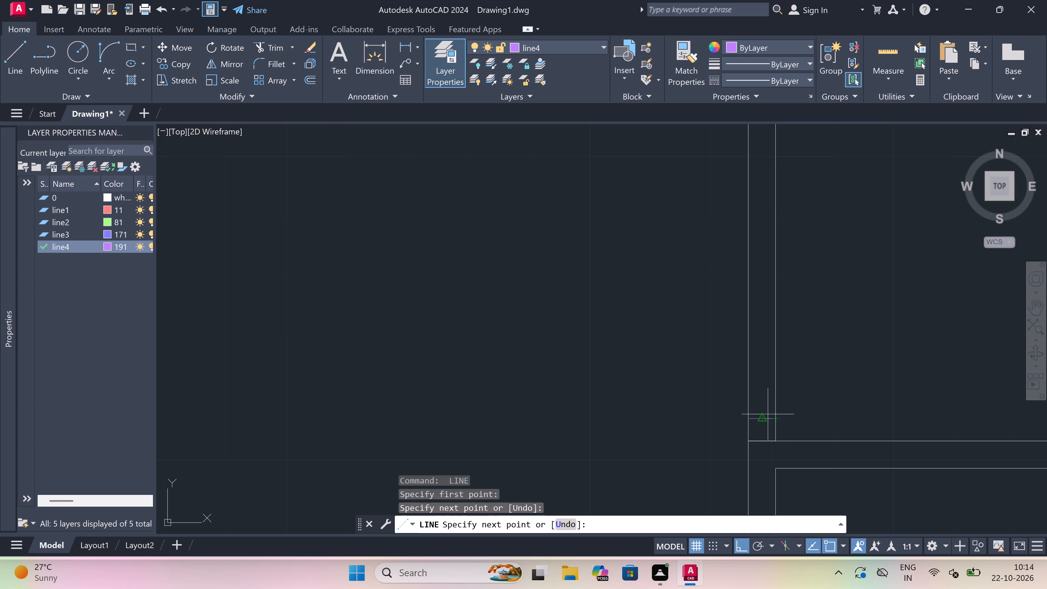
{"action": "triple_click", "coordinate": [766, 416]}
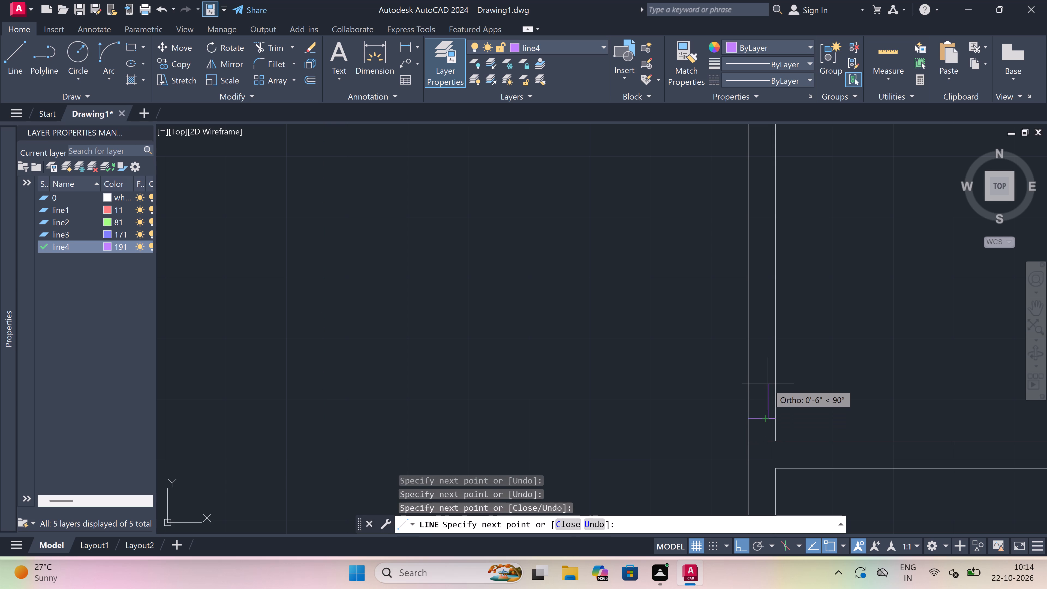
{"action": "type", "text": "2\""}
{"action": "key", "text": "space"}
{"action": "scroll", "coordinate": [770, 384], "scroll_direction": "down", "scroll_amount": 2}
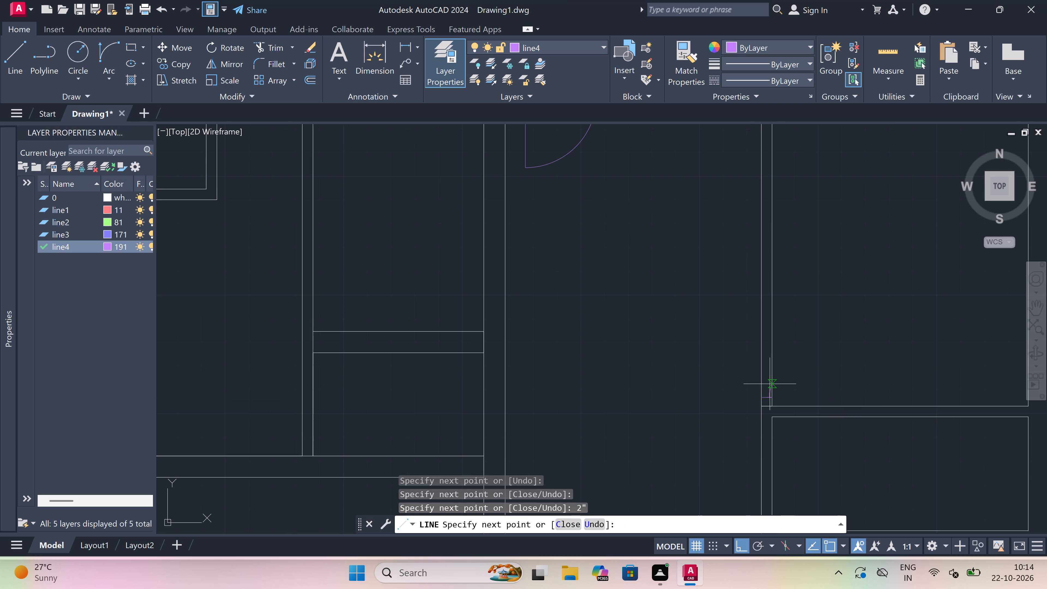
{"action": "scroll", "coordinate": [804, 390], "scroll_direction": "up", "scroll_amount": 1}
{"action": "key", "text": "ctrl+z"}
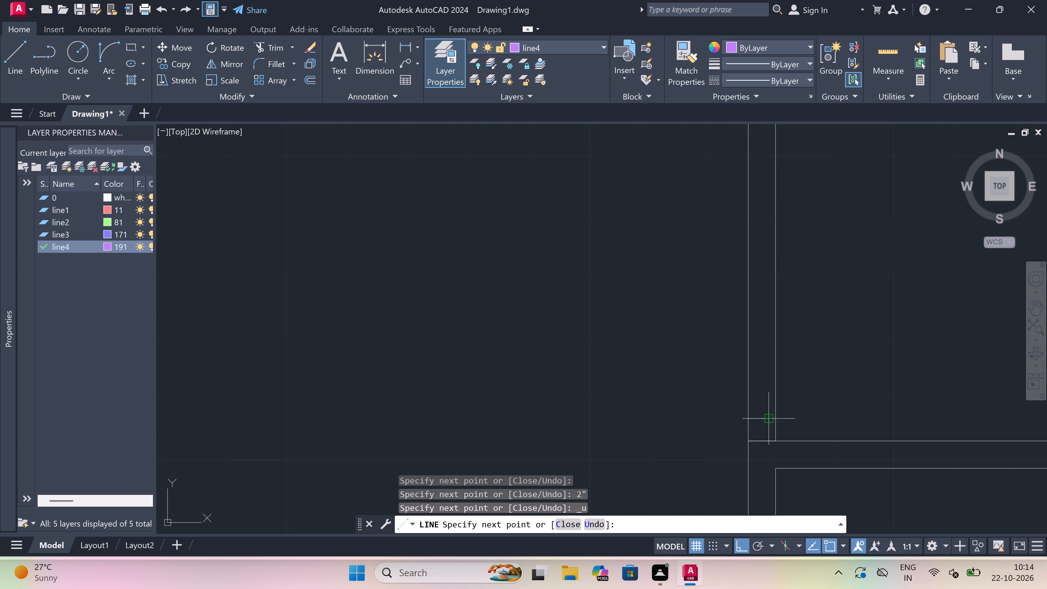
{"action": "scroll", "coordinate": [770, 418], "scroll_direction": "up", "scroll_amount": 3}
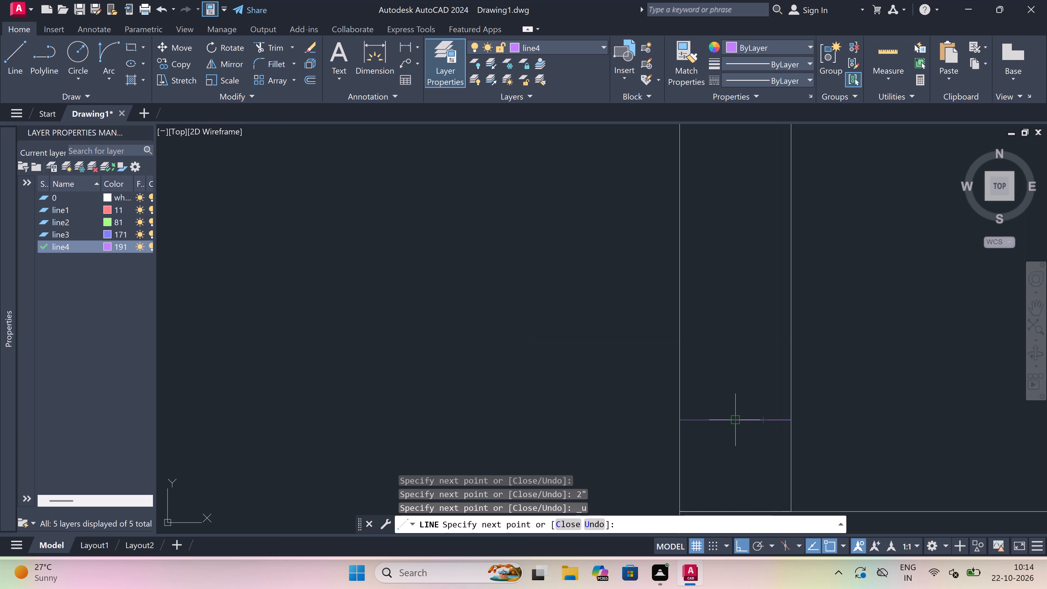
{"action": "left_click", "coordinate": [734, 418]}
{"action": "scroll", "coordinate": [733, 418], "scroll_direction": "down", "scroll_amount": 3}
{"action": "scroll", "coordinate": [736, 401], "scroll_direction": "up", "scroll_amount": 4}
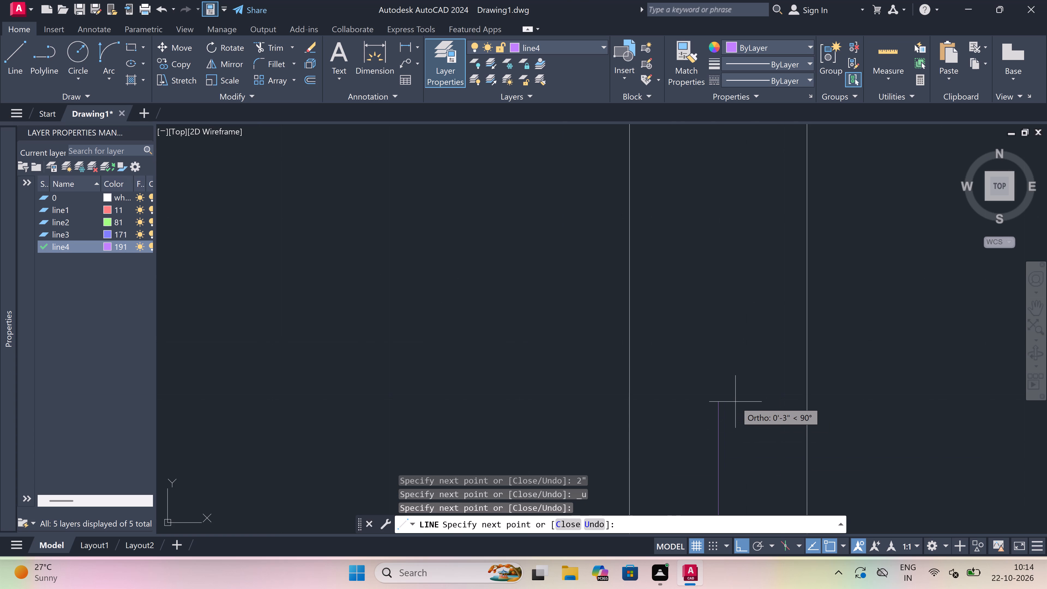
{"action": "type", "text": "2\""}
{"action": "key", "text": "space"}
Draw a 3' door leaf horizontally from the top of the lower stop into the room east of the partition.
{"action": "scroll", "coordinate": [735, 402], "scroll_direction": "down", "scroll_amount": 5}
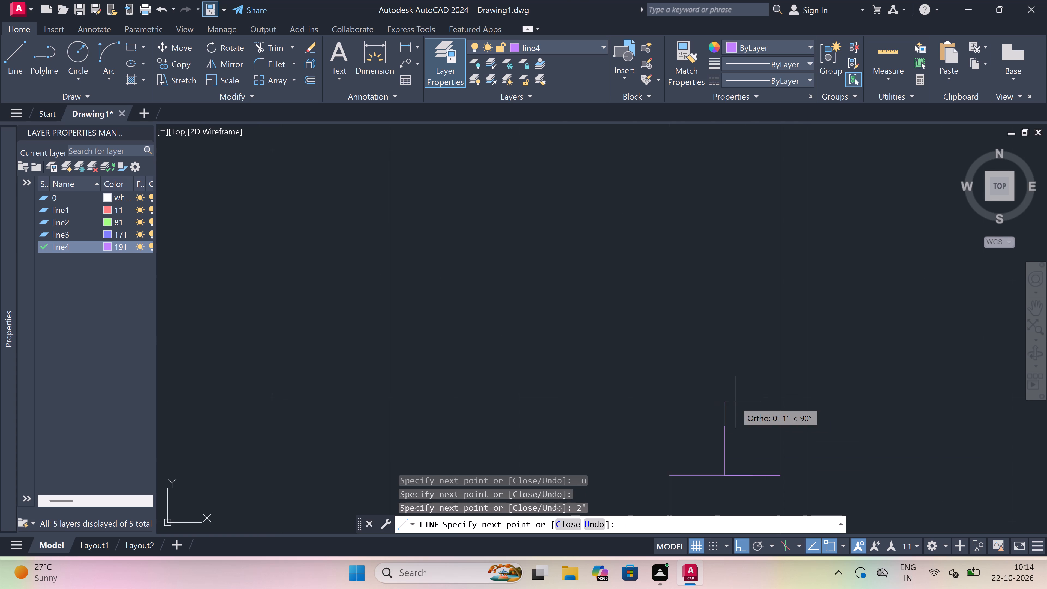
{"action": "type", "text": "3'"}
{"action": "key", "text": "space"}
{"action": "key", "text": "Escape"}
Draw the upper jamb line across the same vertical partition, with a 2" stop running down from its middle.
{"action": "scroll", "coordinate": [692, 377], "scroll_direction": "down", "scroll_amount": 3}
{"action": "key", "text": "space"}
{"action": "scroll", "coordinate": [716, 356], "scroll_direction": "up", "scroll_amount": 2}
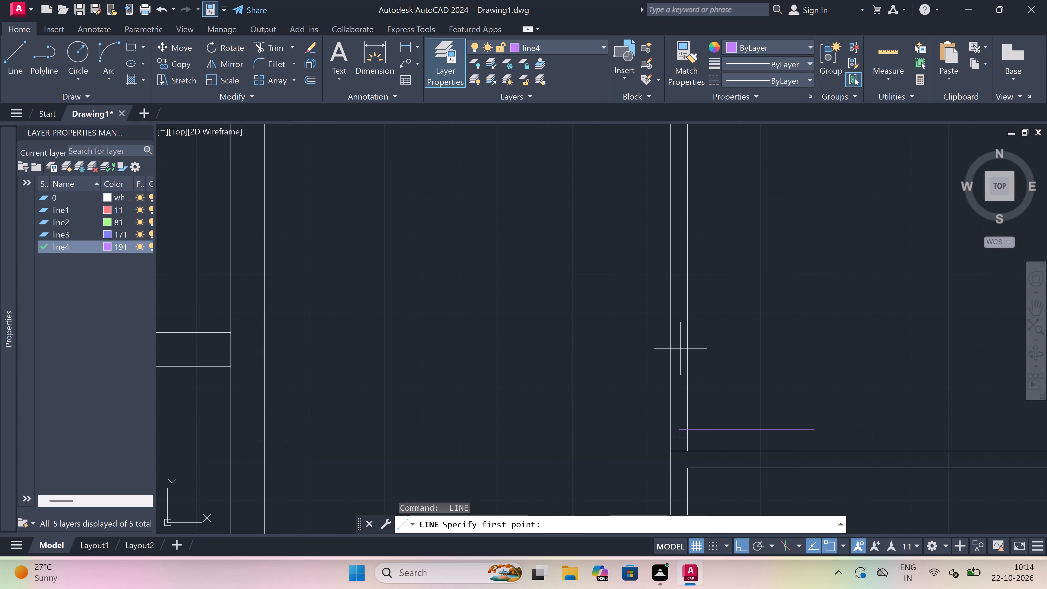
{"action": "double_click", "coordinate": [670, 333]}
{"action": "left_click_drag", "start_coordinate": [685, 330], "coordinate": [681, 328]}
{"action": "left_click", "coordinate": [681, 328]}
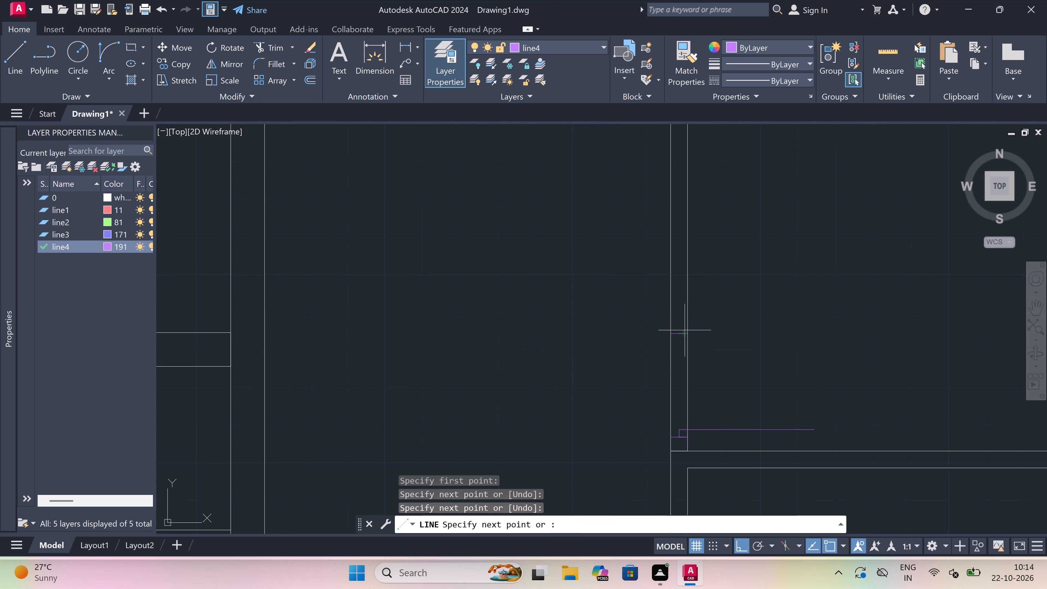
{"action": "left_click", "coordinate": [682, 328]}
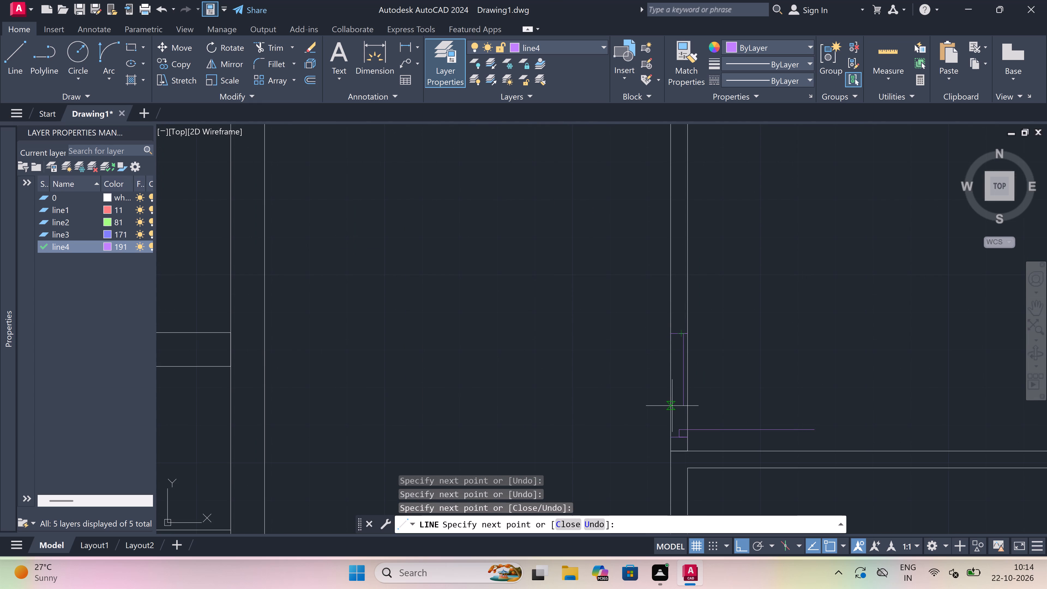
{"action": "key", "text": "ctrl+z"}
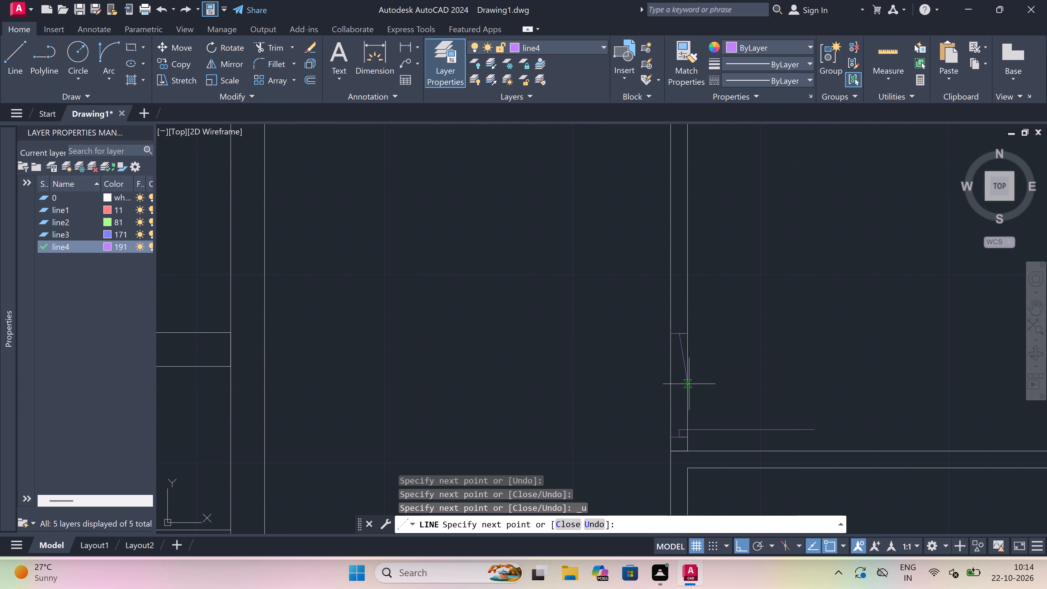
{"action": "type", "text": "2\""}
{"action": "key", "text": "space"}
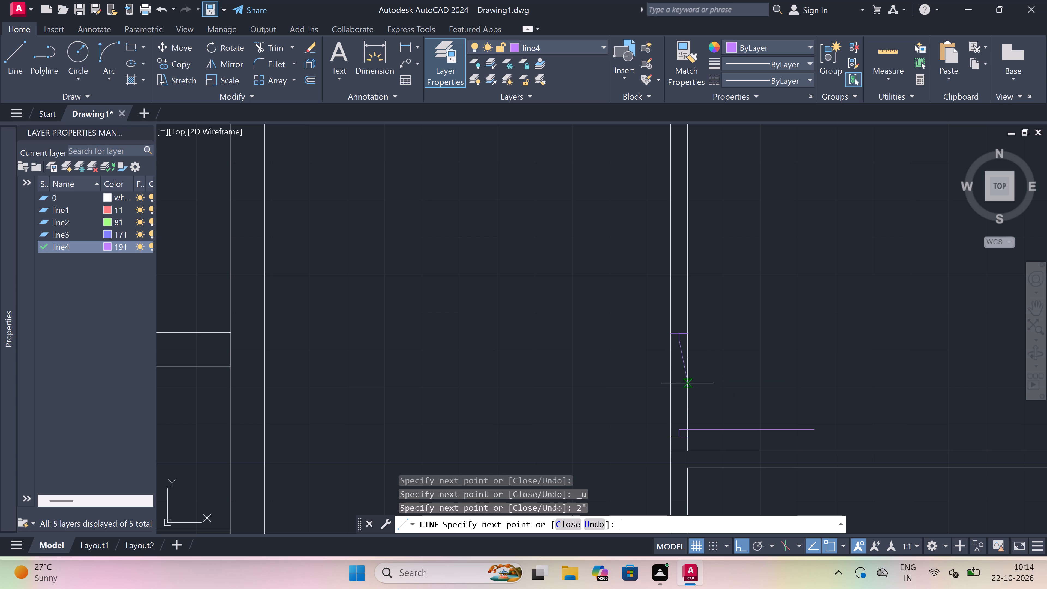
{"action": "key", "text": "Escape"}
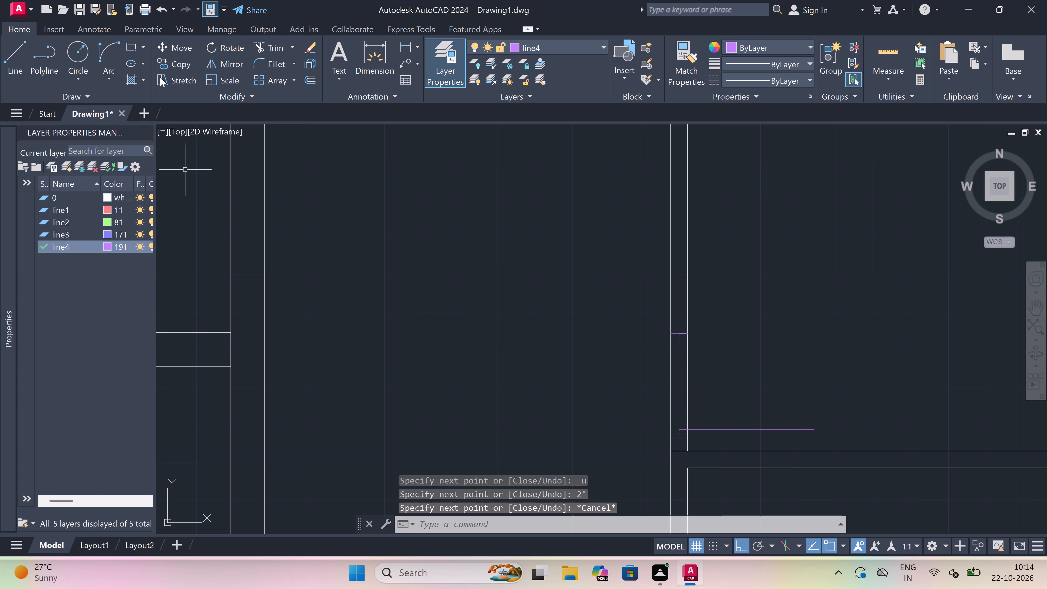
{"action": "double_click", "coordinate": [111, 55]}
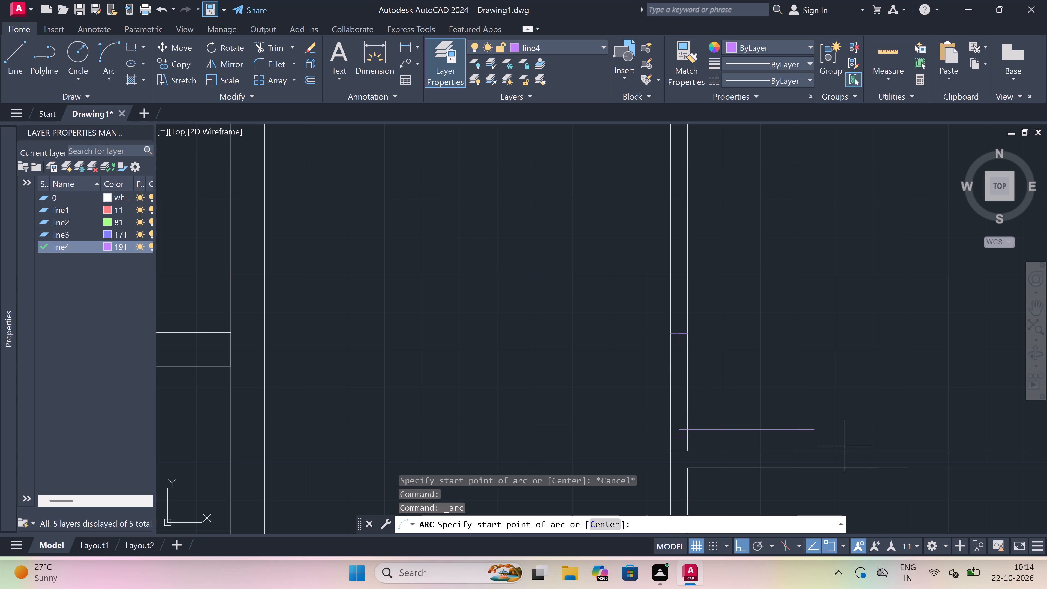
{"action": "key", "text": "Escape"}
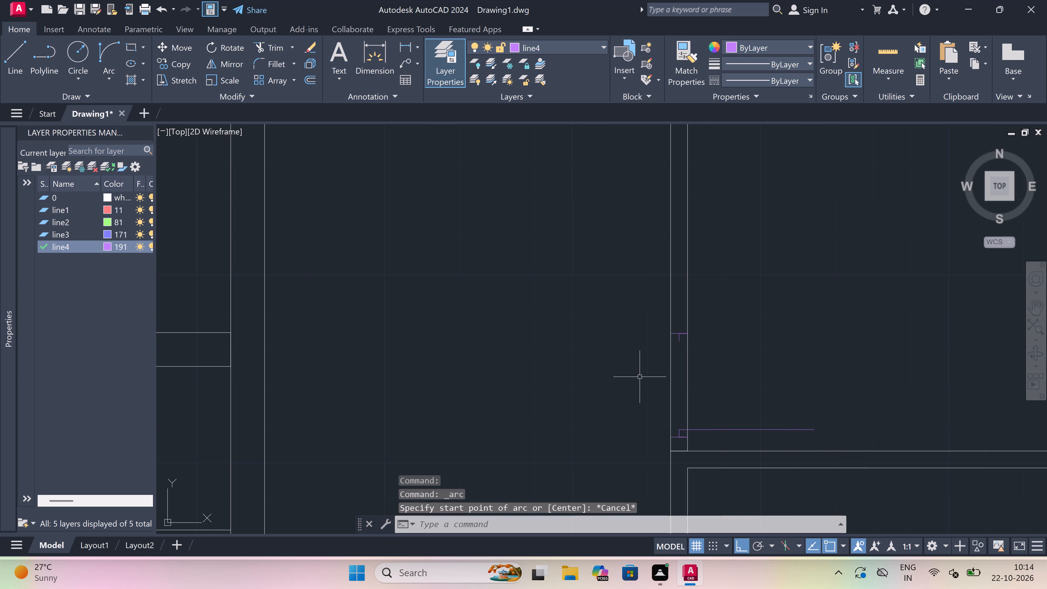
Move the upper jamb line and its stop a short distance straight up along the partition.
{"action": "scroll", "coordinate": [659, 360], "scroll_direction": "up", "scroll_amount": 1}
{"action": "scroll", "coordinate": [681, 337], "scroll_direction": "up", "scroll_amount": 2}
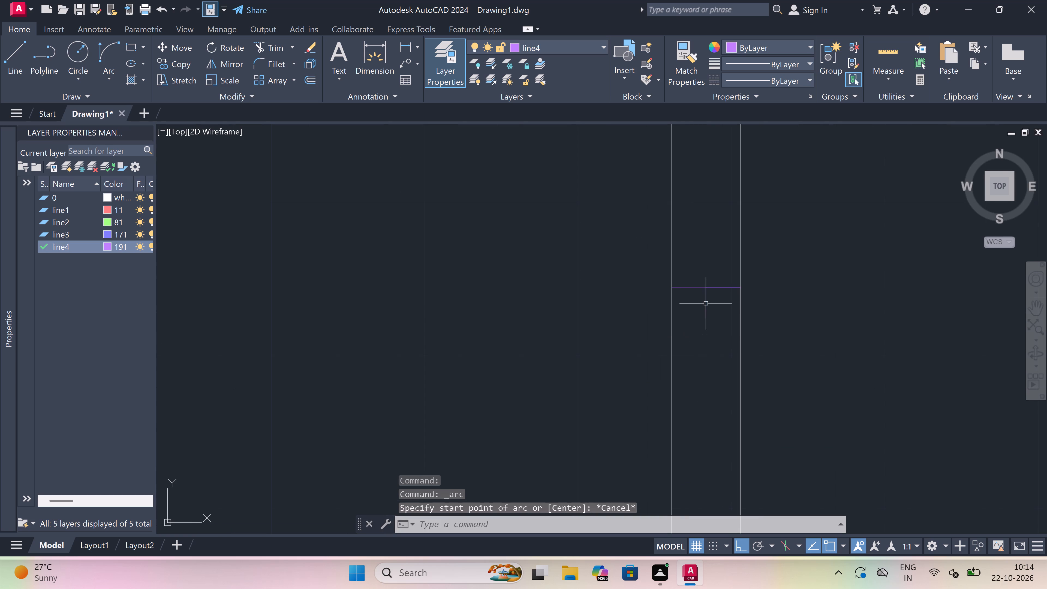
{"action": "left_click", "coordinate": [723, 274]}
{"action": "left_click", "coordinate": [691, 334]}
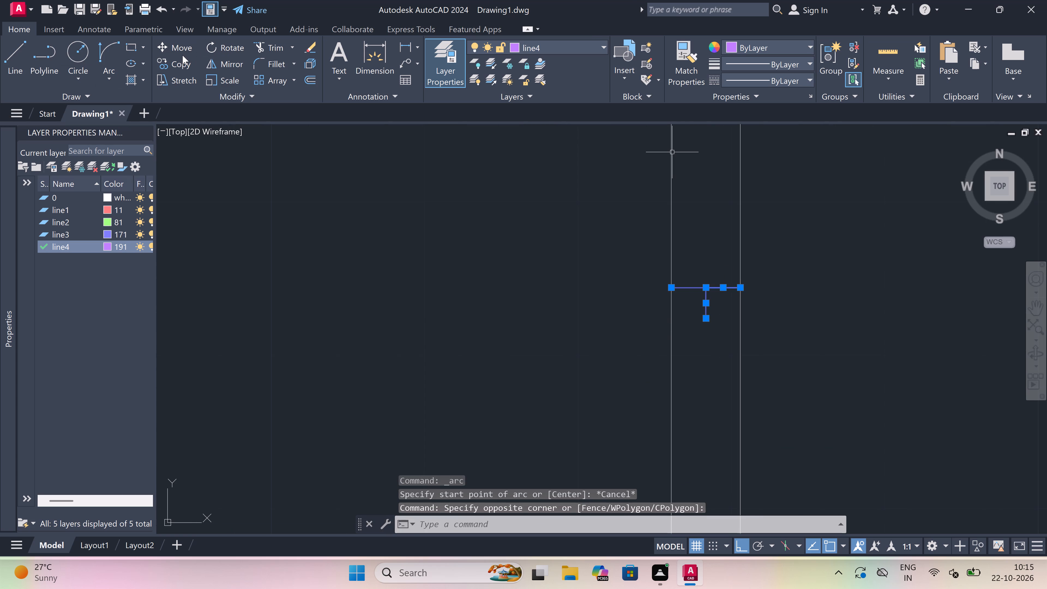
{"action": "left_click", "coordinate": [187, 45]}
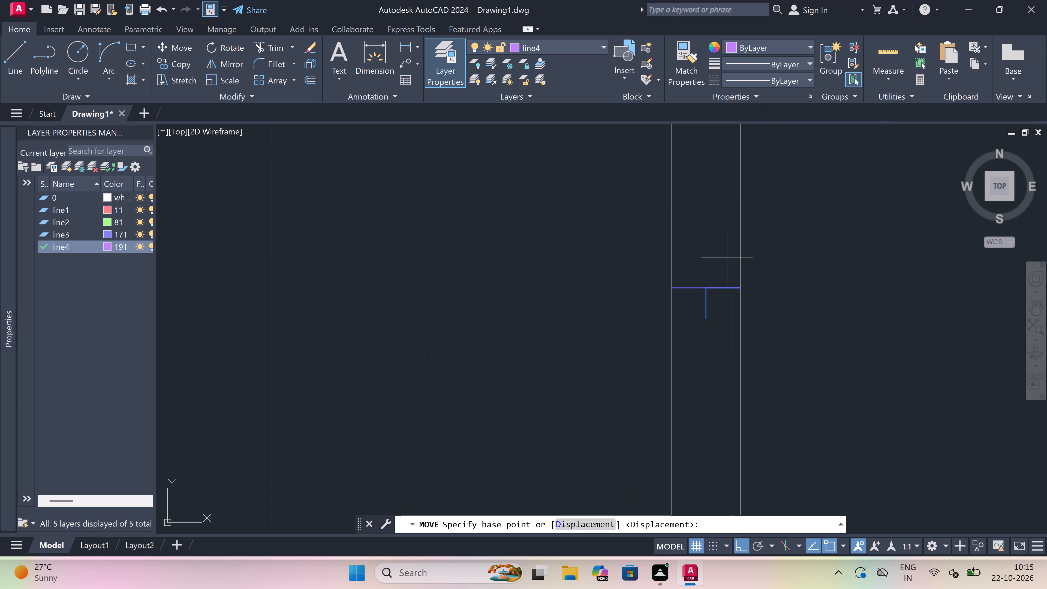
{"action": "left_click", "coordinate": [737, 287]}
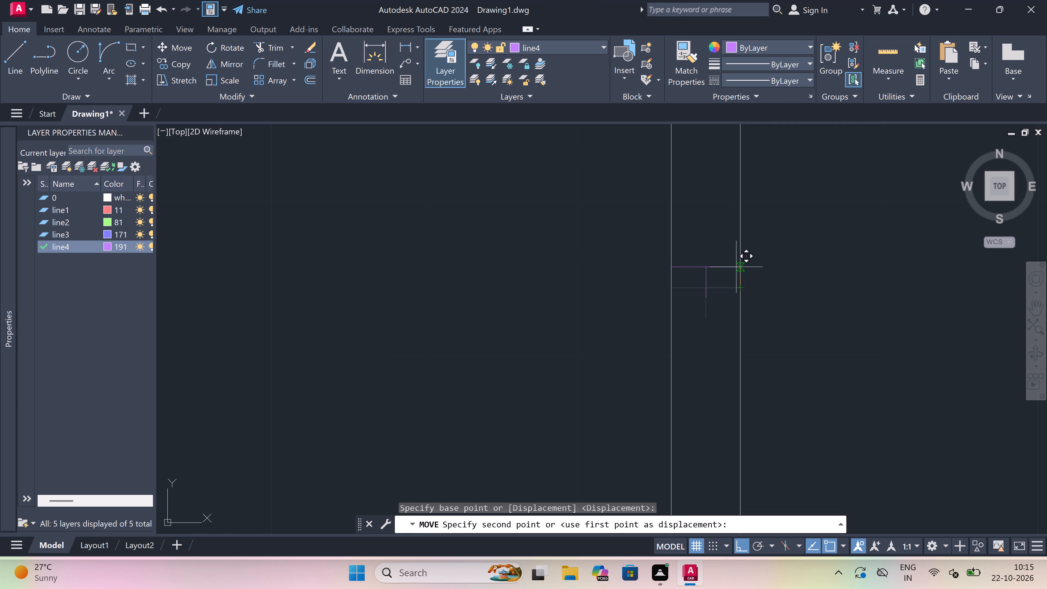
{"action": "left_click", "coordinate": [736, 254]}
{"action": "scroll", "coordinate": [599, 260], "scroll_direction": "down", "scroll_amount": 3}
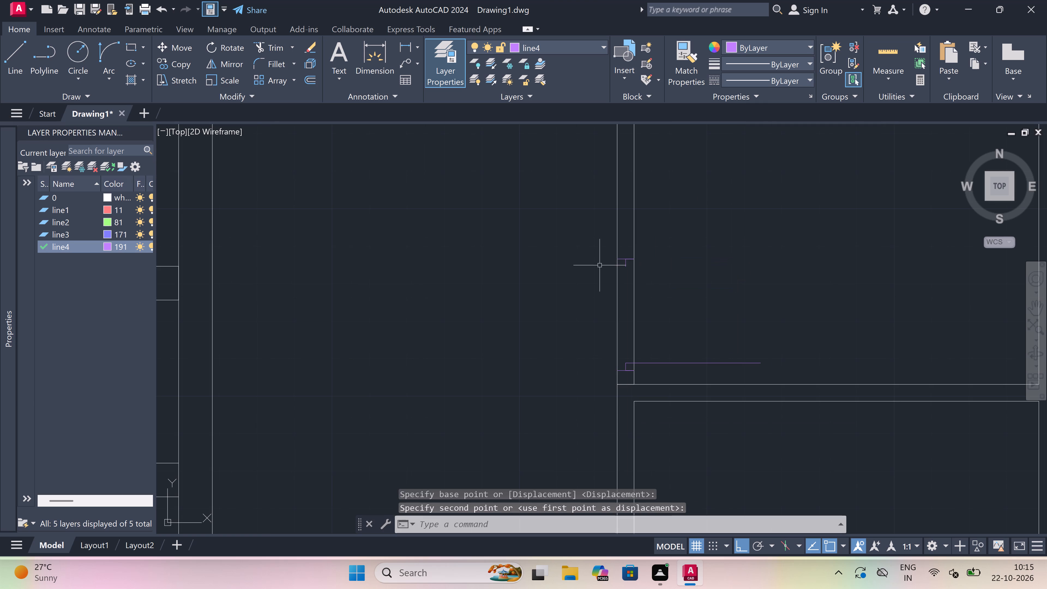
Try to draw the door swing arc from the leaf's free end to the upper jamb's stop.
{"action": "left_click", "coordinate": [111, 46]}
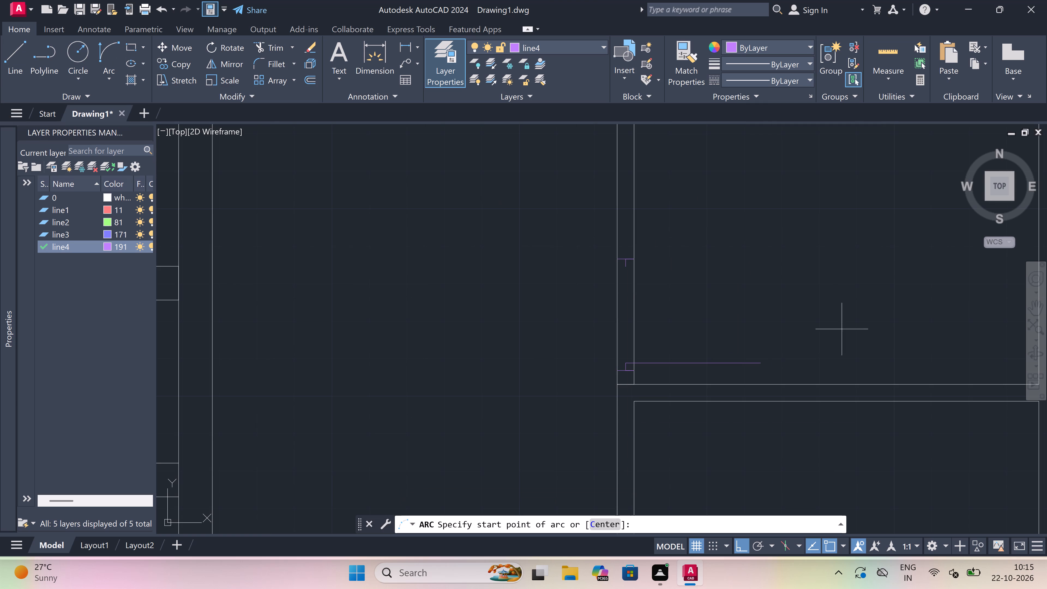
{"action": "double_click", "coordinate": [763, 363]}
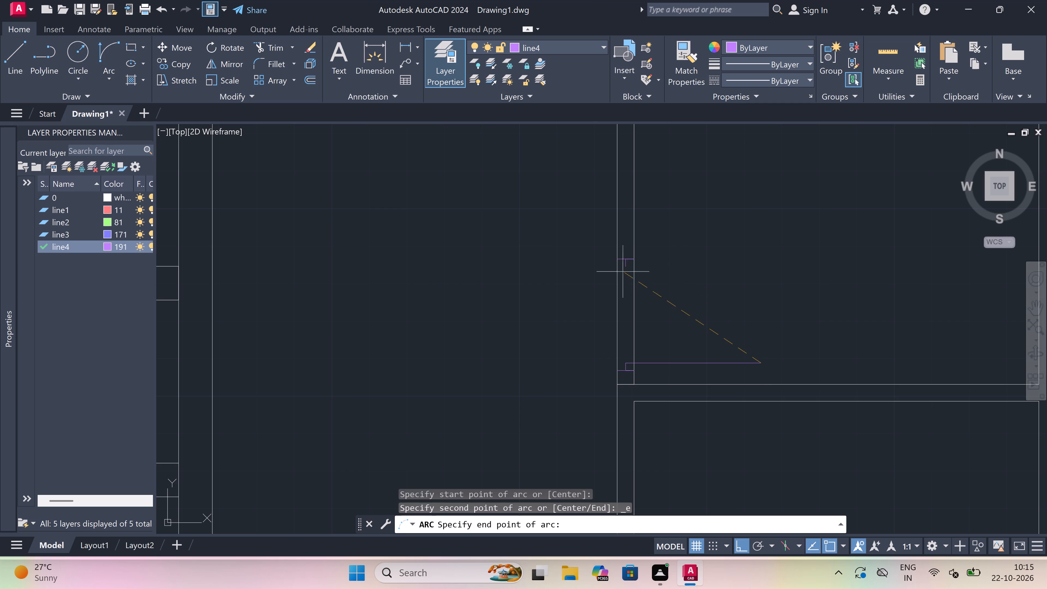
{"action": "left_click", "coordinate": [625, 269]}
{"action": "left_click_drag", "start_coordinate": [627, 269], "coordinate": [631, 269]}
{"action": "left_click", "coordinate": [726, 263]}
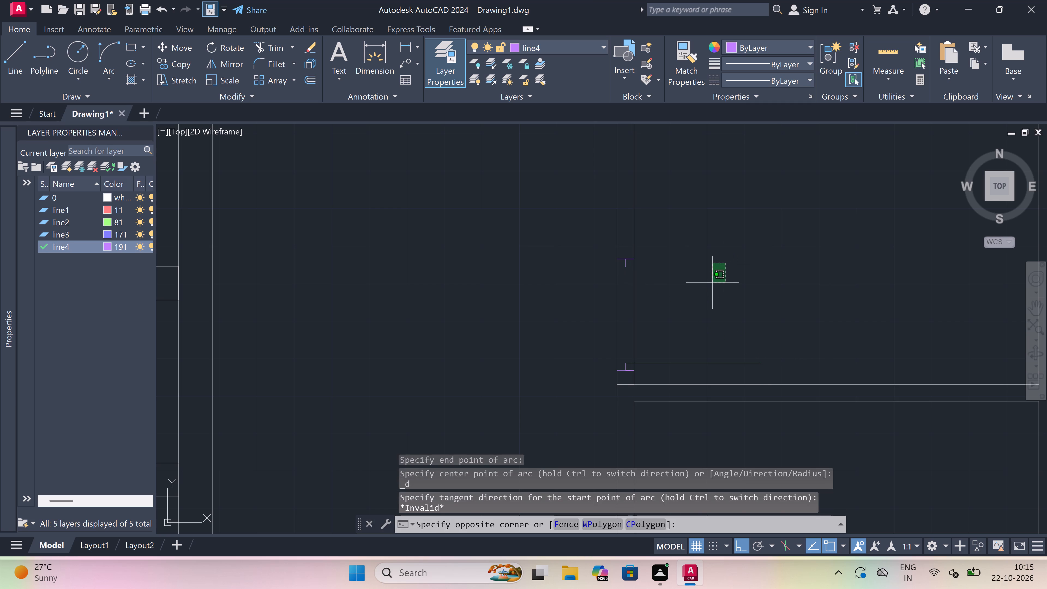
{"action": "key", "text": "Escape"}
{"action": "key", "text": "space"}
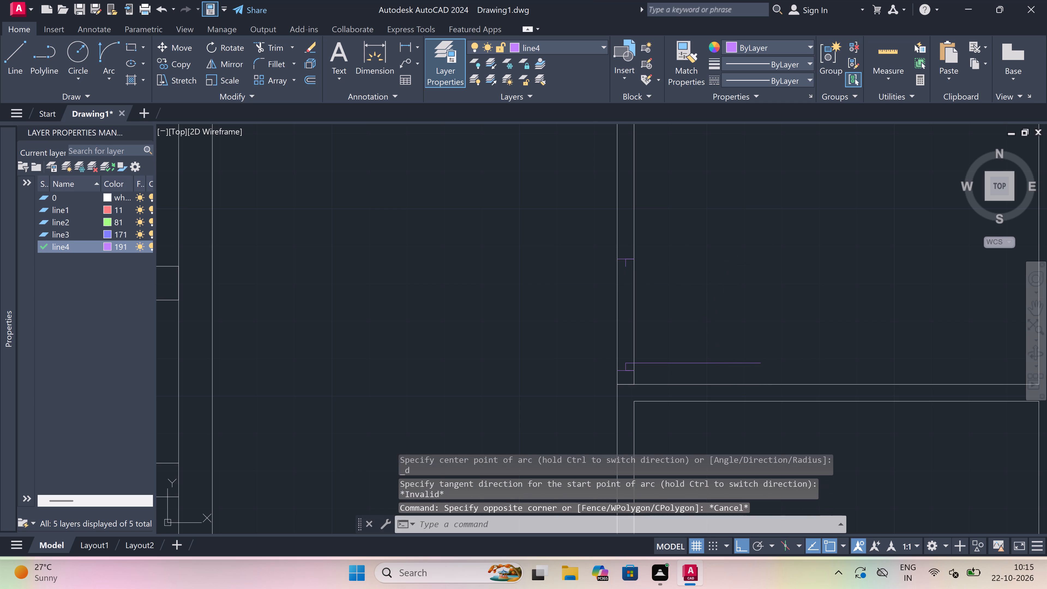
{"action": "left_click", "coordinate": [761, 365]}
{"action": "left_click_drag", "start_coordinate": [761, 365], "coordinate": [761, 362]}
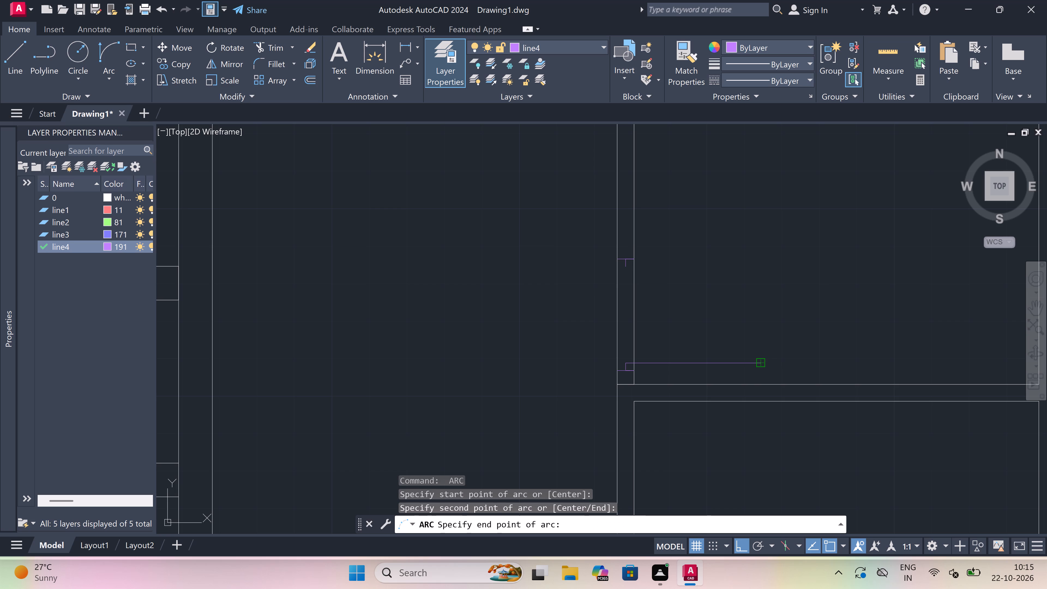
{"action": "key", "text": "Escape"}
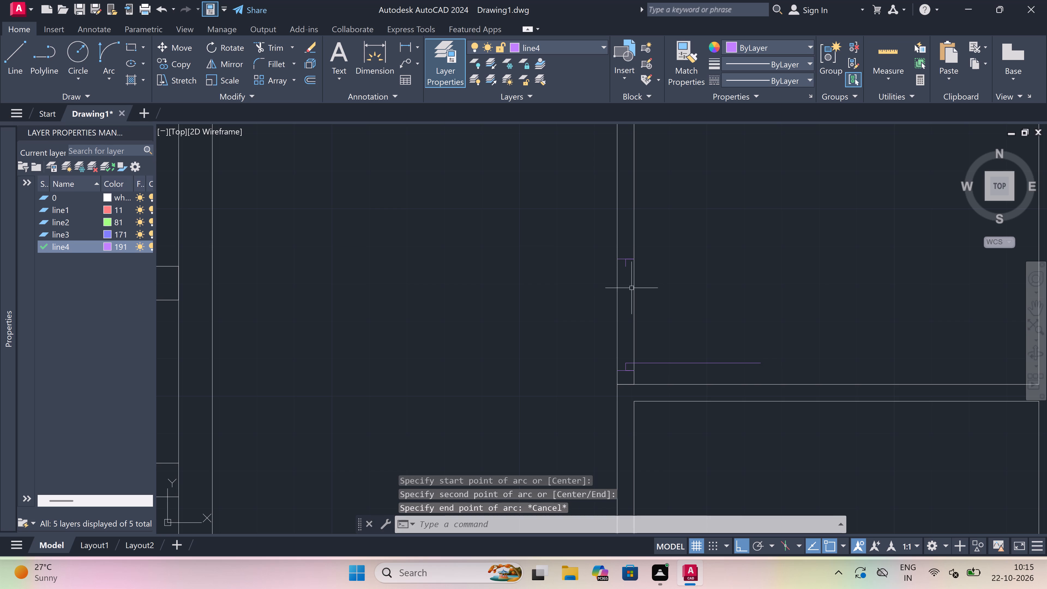
Draw a three-point arc from the leaf's free end through the upper stop's end, finishing beyond the partition's west side.
{"action": "key", "text": "space"}
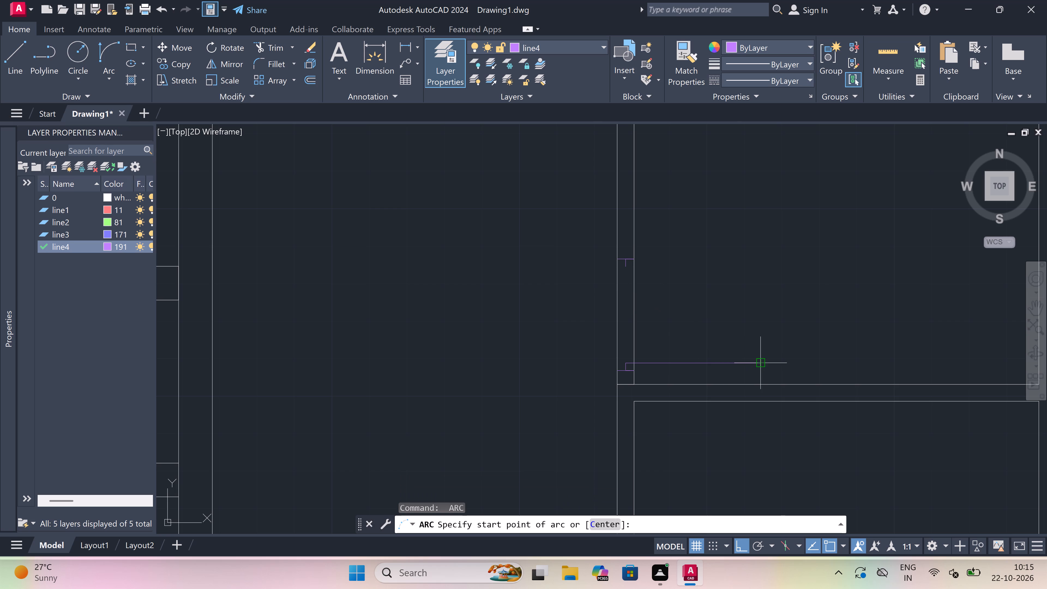
{"action": "double_click", "coordinate": [763, 359]}
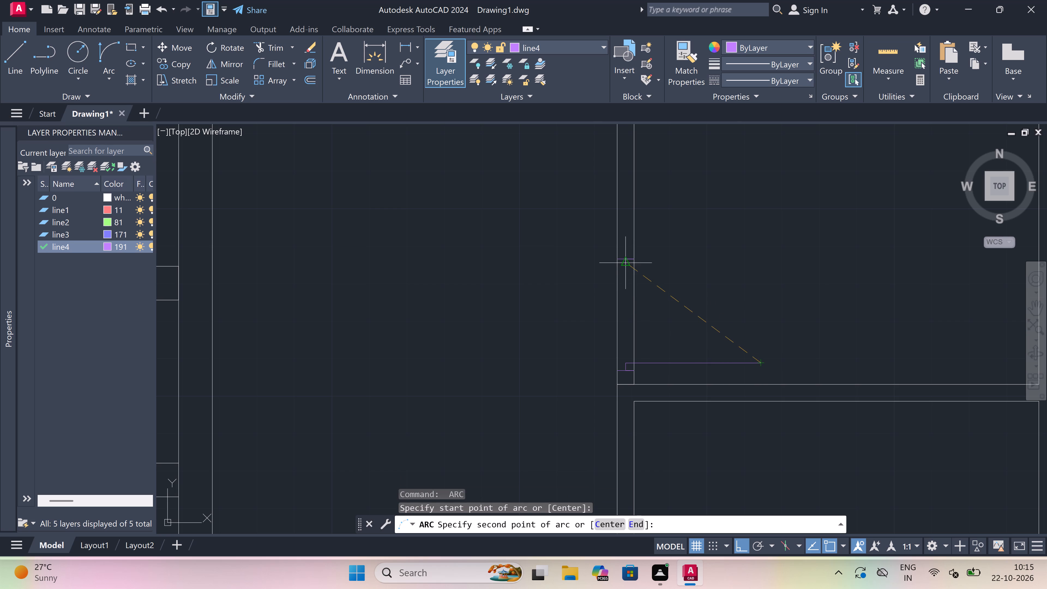
{"action": "left_click", "coordinate": [625, 270]}
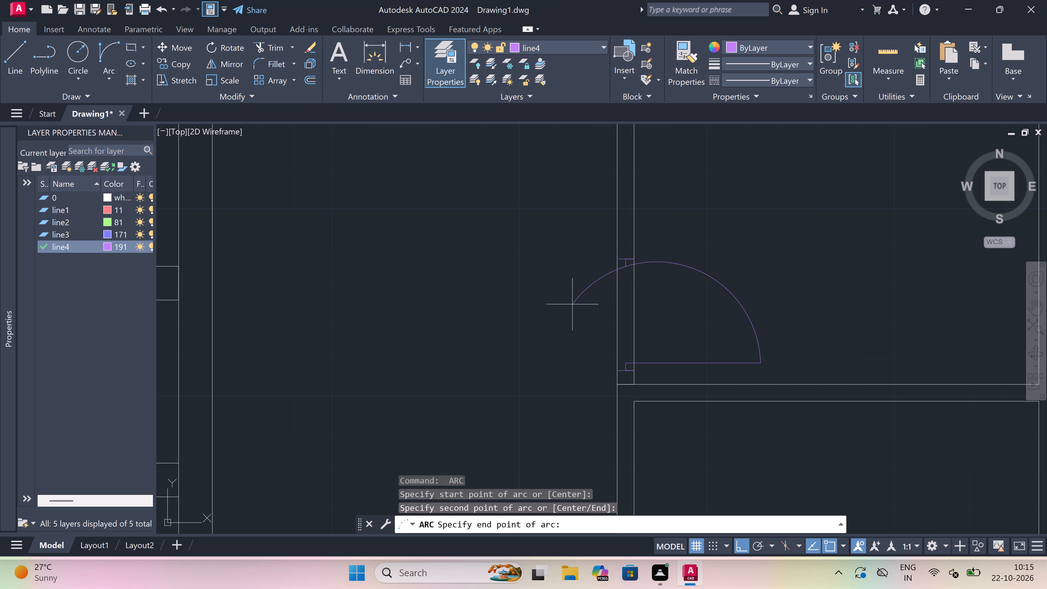
{"action": "left_click", "coordinate": [561, 320]}
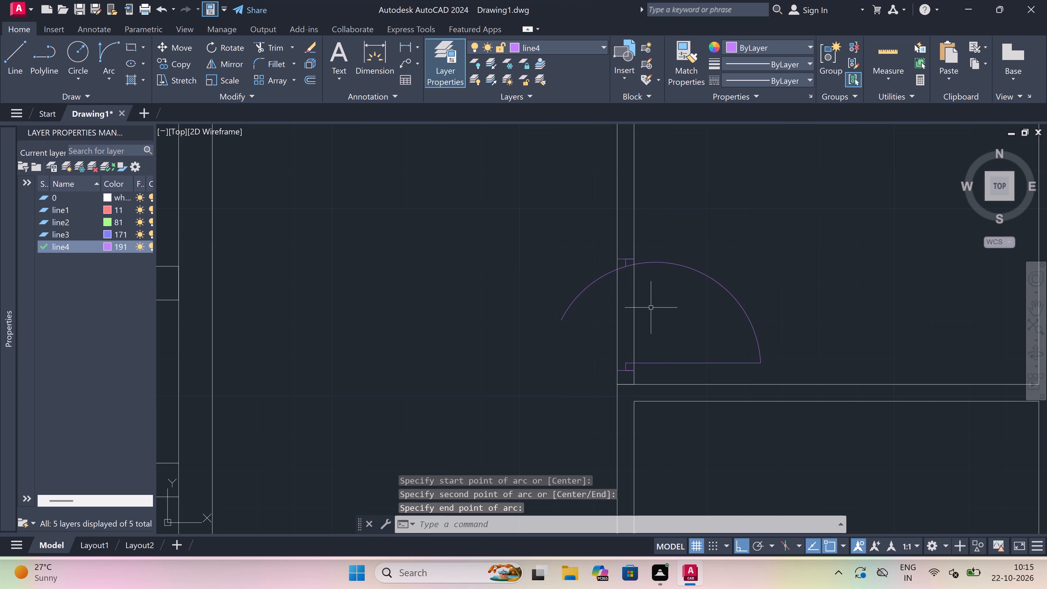
Trim both partition lines between the door jambs and the part of the swing arc extending past the upper stop.
{"action": "key", "text": "t"}
{"action": "key", "text": "r"}
{"action": "key", "text": "space"}
{"action": "left_click", "coordinate": [665, 312]}
{"action": "left_click", "coordinate": [518, 233]}
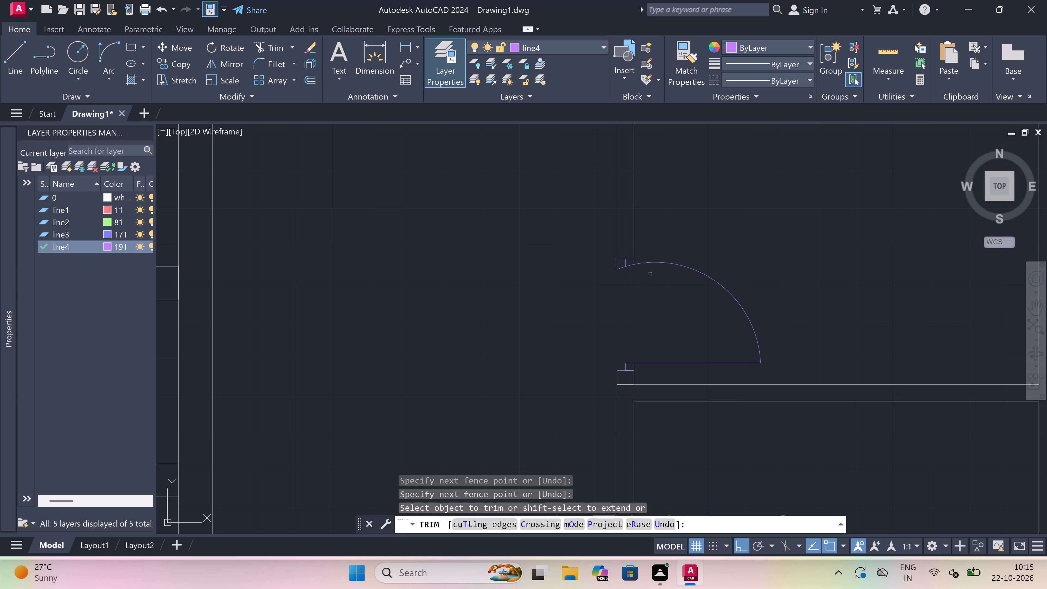
{"action": "scroll", "coordinate": [618, 263], "scroll_direction": "up", "scroll_amount": 4}
{"action": "left_click", "coordinate": [574, 261]}
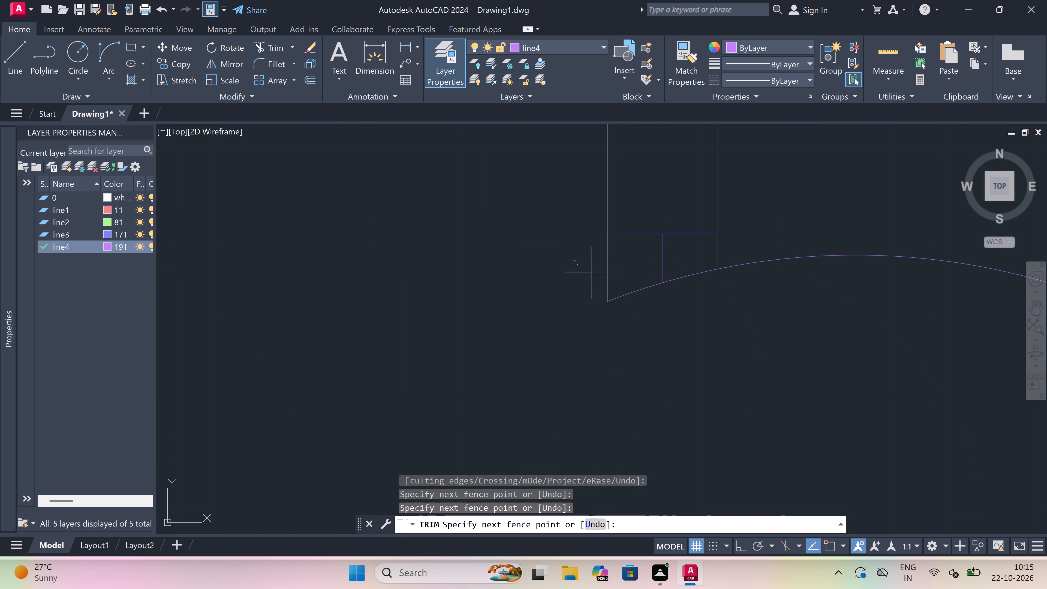
{"action": "double_click", "coordinate": [633, 308]}
{"action": "key", "text": "Escape"}
Trim the leftover line crossing the vertical partition where the horizontal partition meets it, just below the new door's lower jamb.
{"action": "scroll", "coordinate": [632, 308], "scroll_direction": "down", "scroll_amount": 3}
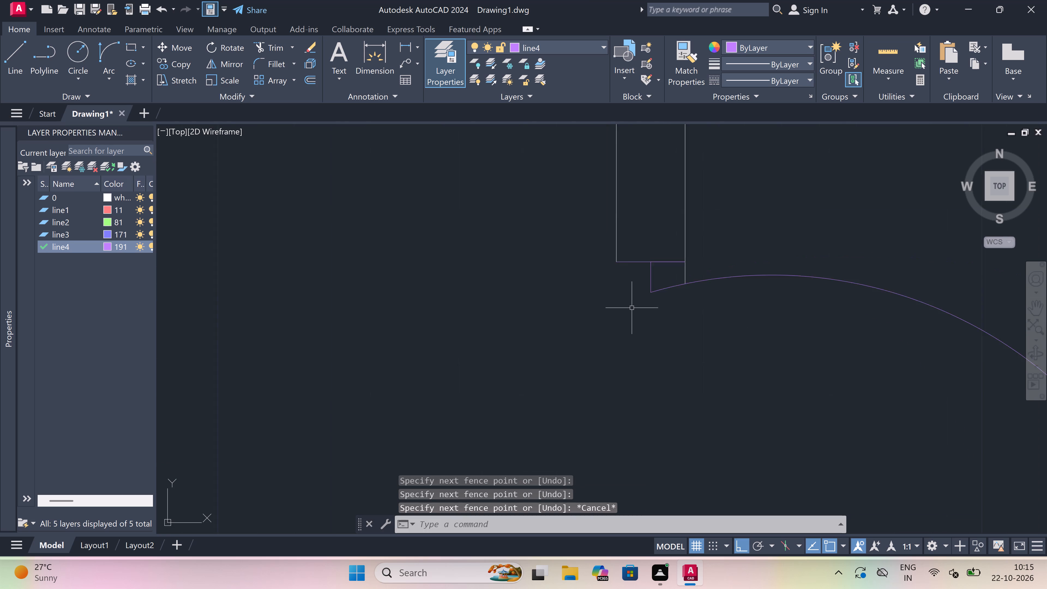
{"action": "scroll", "coordinate": [632, 308], "scroll_direction": "down", "scroll_amount": 3}
{"action": "key", "text": "space"}
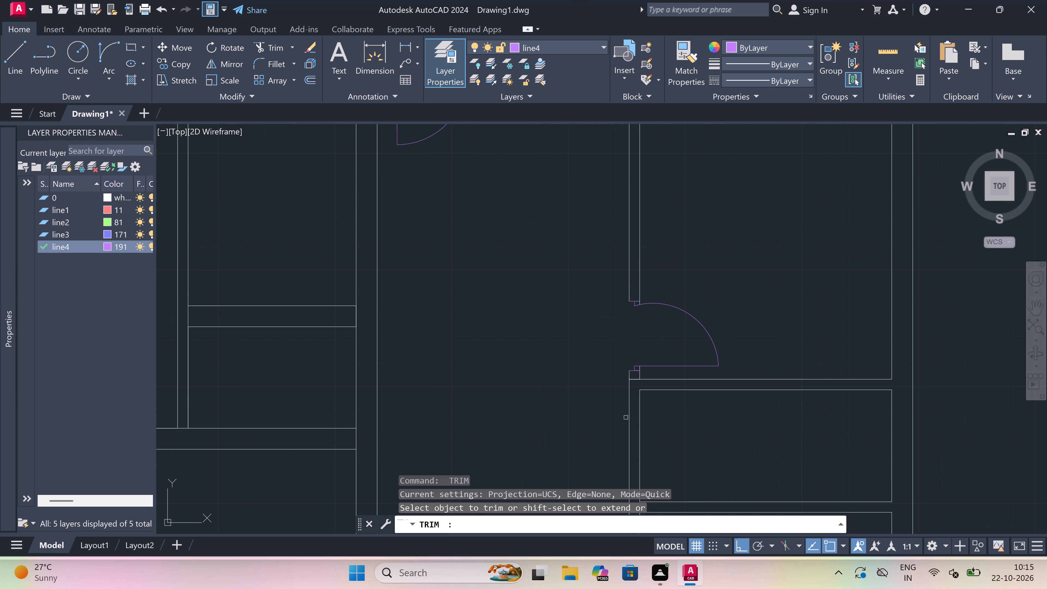
{"action": "scroll", "coordinate": [631, 385], "scroll_direction": "up", "scroll_amount": 4}
{"action": "left_click", "coordinate": [642, 333]}
{"action": "left_click", "coordinate": [638, 423]}
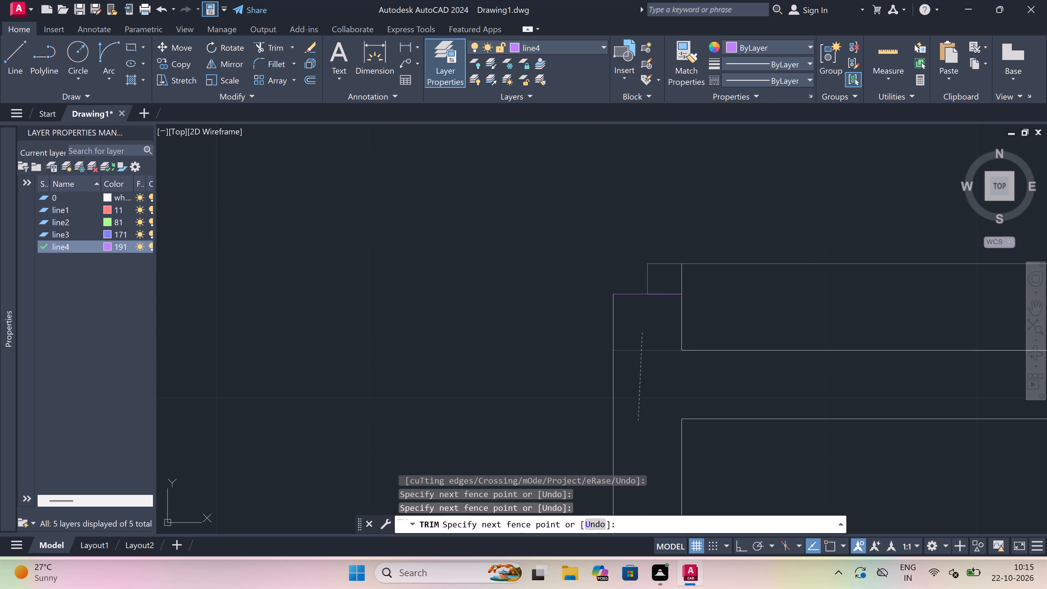
{"action": "key", "text": "Escape"}
{"action": "scroll", "coordinate": [647, 358], "scroll_direction": "down", "scroll_amount": 5}
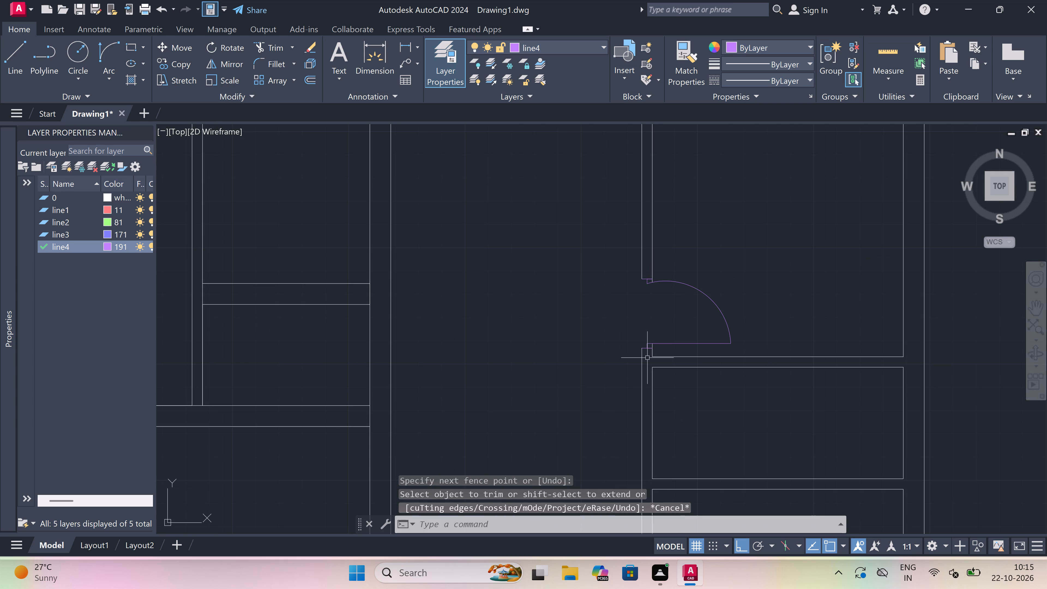
Draw a jamb across the horizontal partition south of the new door, adding a 2" eastward stop from its midpoint and a 2' door leaf southward.
{"action": "type", "text": "l"}
{"action": "key", "text": "space"}
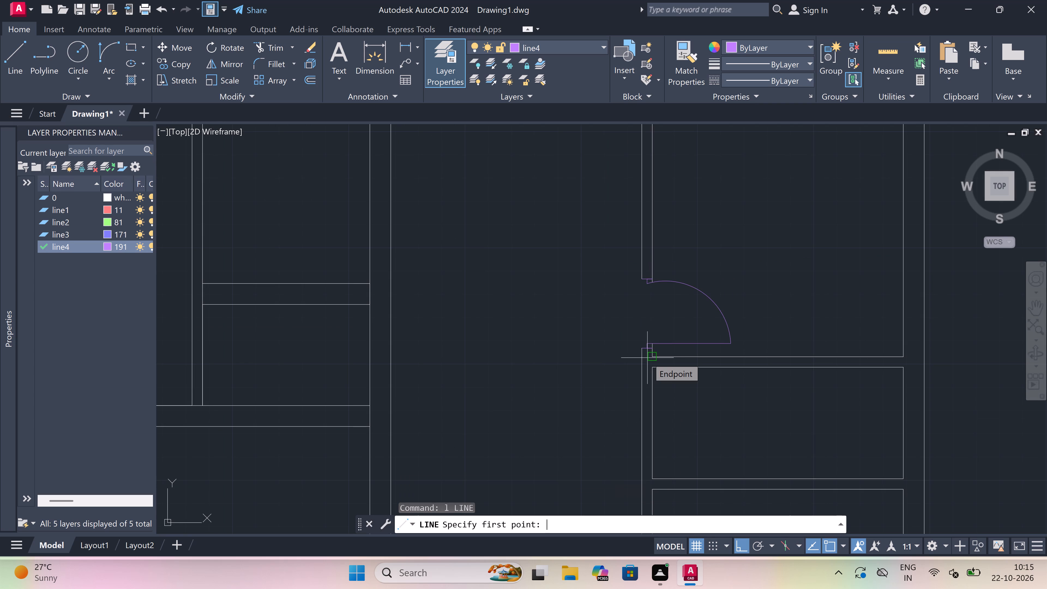
{"action": "scroll", "coordinate": [647, 358], "scroll_direction": "down", "scroll_amount": 1}
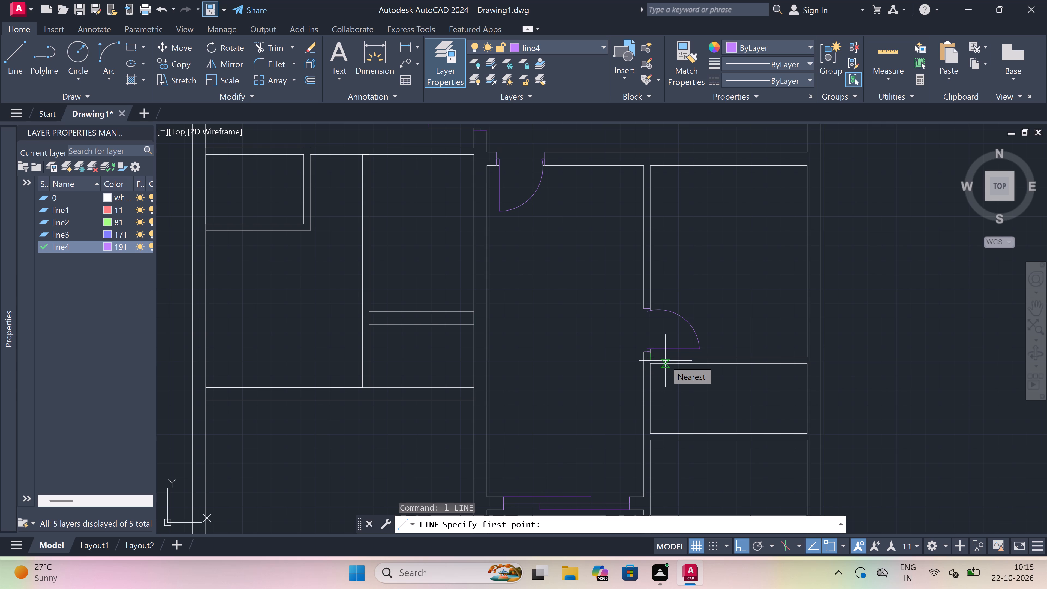
{"action": "scroll", "coordinate": [665, 361], "scroll_direction": "up", "scroll_amount": 2}
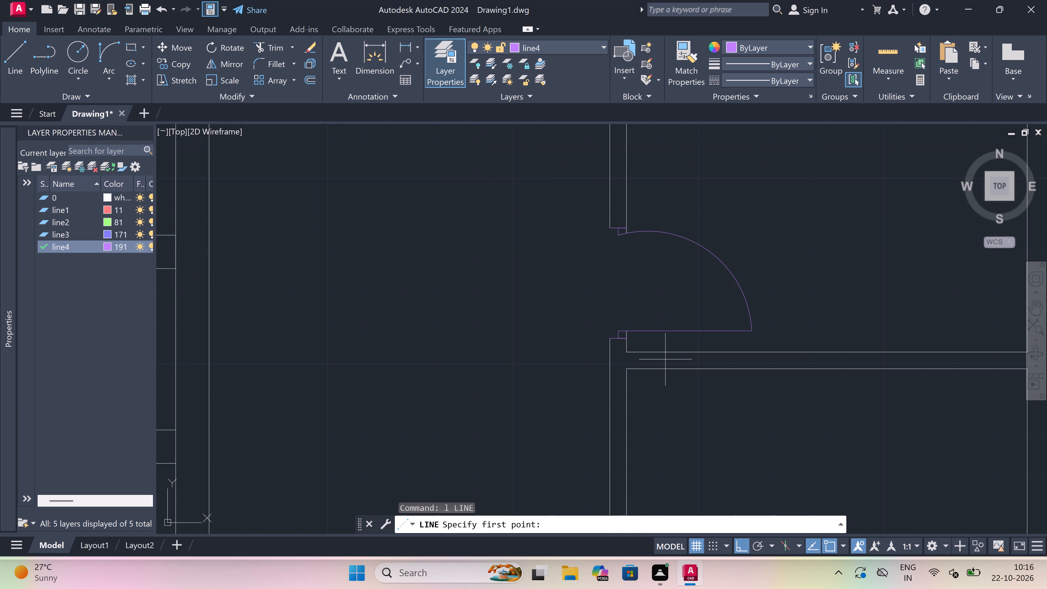
{"action": "scroll", "coordinate": [640, 349], "scroll_direction": "up", "scroll_amount": 1}
{"action": "left_click", "coordinate": [648, 353]}
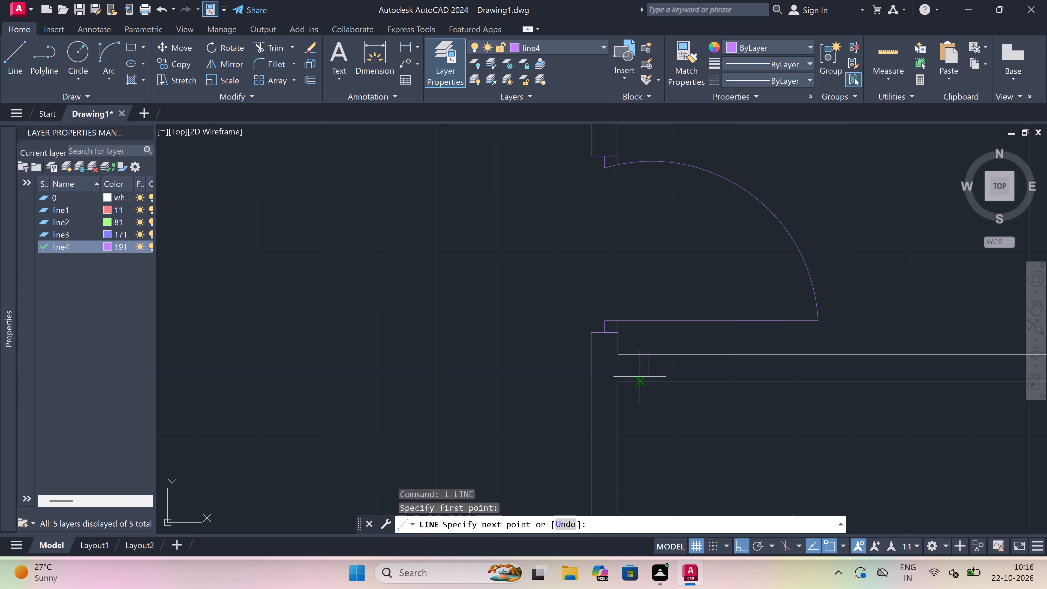
{"action": "scroll", "coordinate": [640, 377], "scroll_direction": "up", "scroll_amount": 1}
{"action": "left_click", "coordinate": [652, 381]}
{"action": "left_click", "coordinate": [654, 361]}
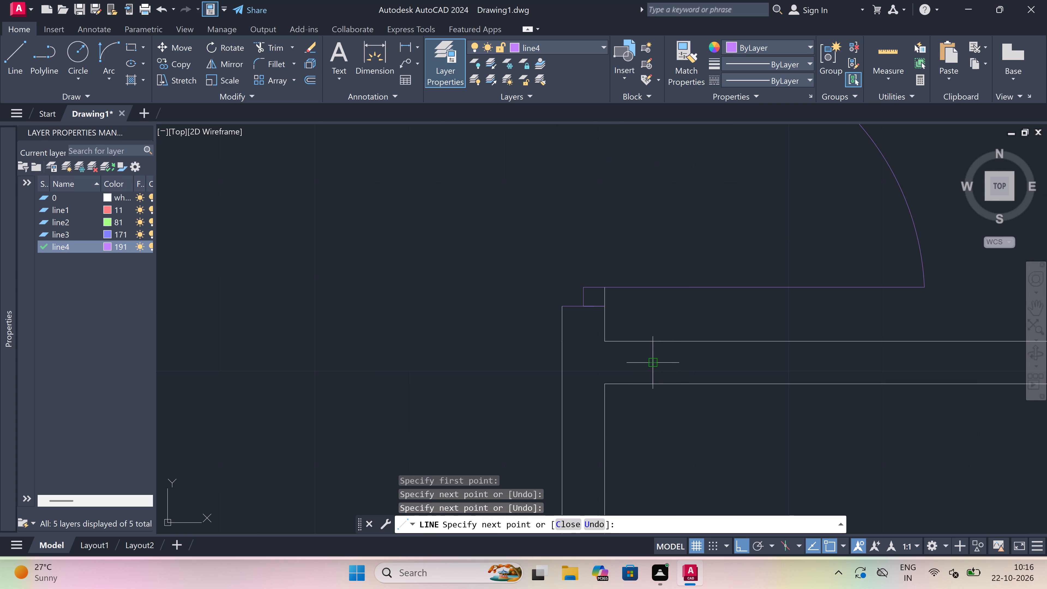
{"action": "key", "text": "2"}
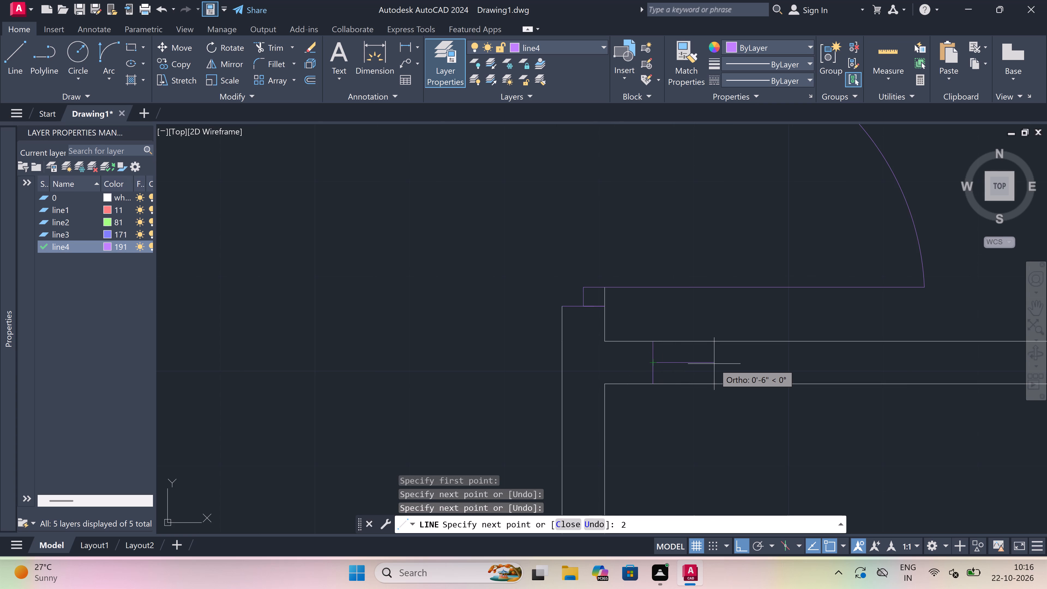
{"action": "key", "text": "shift+quotedbl"}
{"action": "key", "text": "space"}
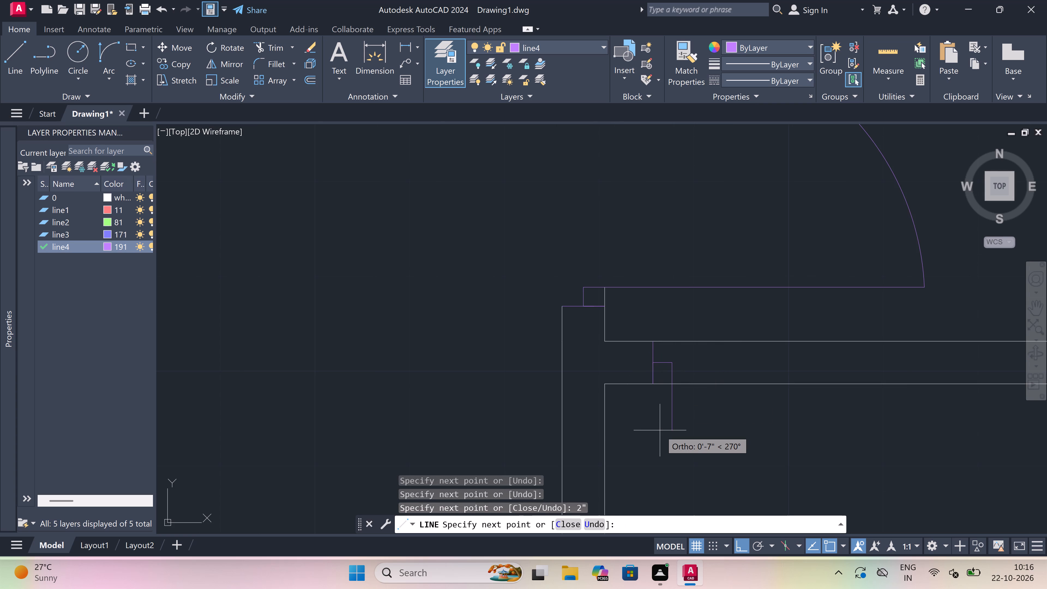
{"action": "key", "text": "2"}
{"action": "key", "text": "apostrophe"}
{"action": "key", "text": "space"}
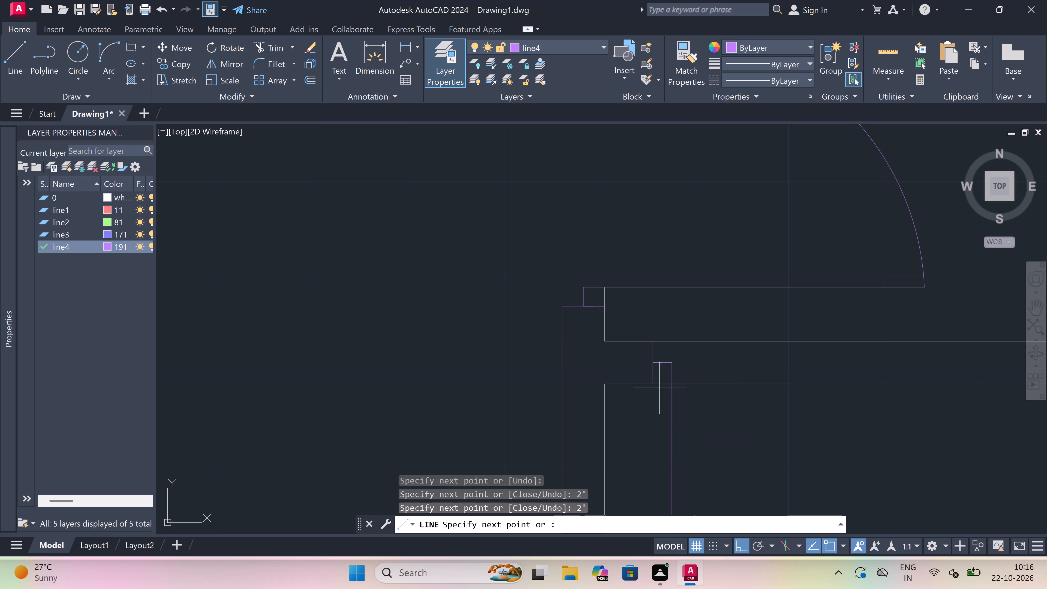
{"action": "key", "text": "Escape"}
{"action": "scroll", "coordinate": [651, 354], "scroll_direction": "down", "scroll_amount": 4}
{"action": "scroll", "coordinate": [673, 365], "scroll_direction": "up", "scroll_amount": 4}
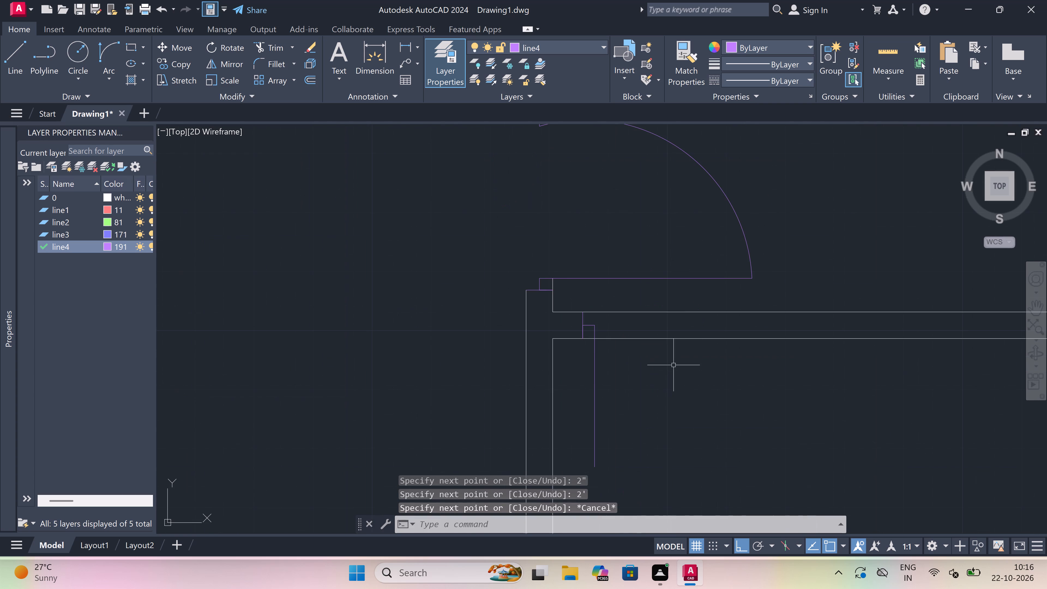
Draw the opposite jamb across the same partition farther east, with a 2" stop from its midpoint toward the door leaf.
{"action": "key", "text": "space"}
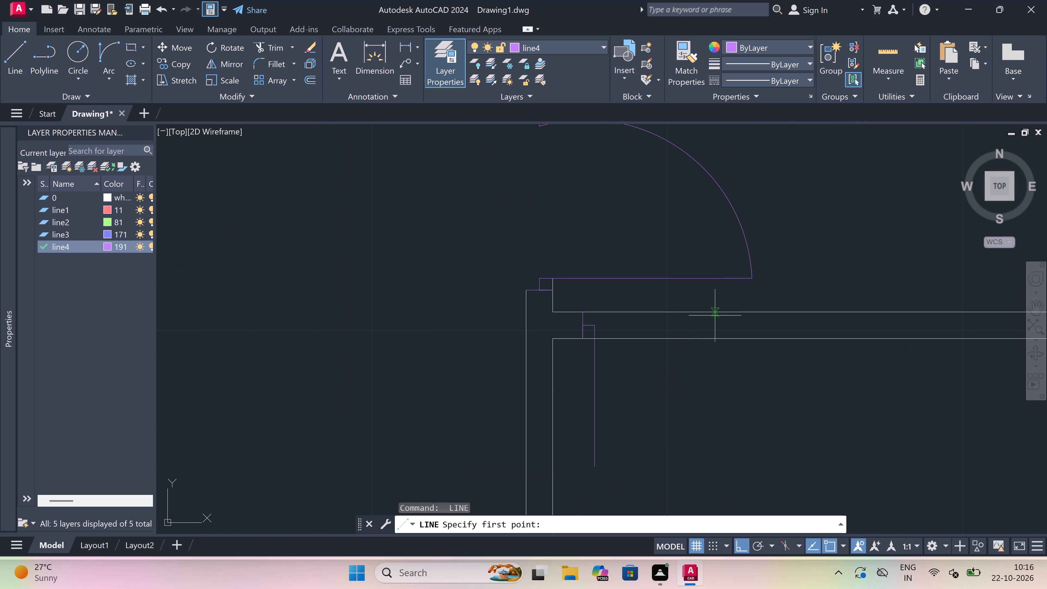
{"action": "double_click", "coordinate": [716, 315]}
{"action": "left_click", "coordinate": [716, 338]}
{"action": "left_click", "coordinate": [718, 320]}
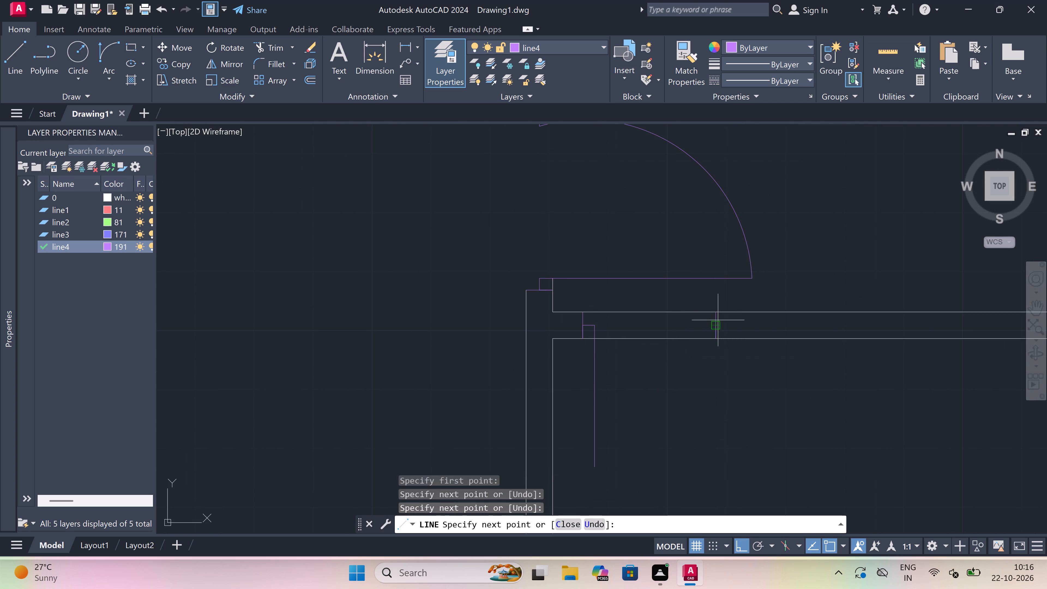
{"action": "key", "text": "2"}
{"action": "type", "text": "\""}
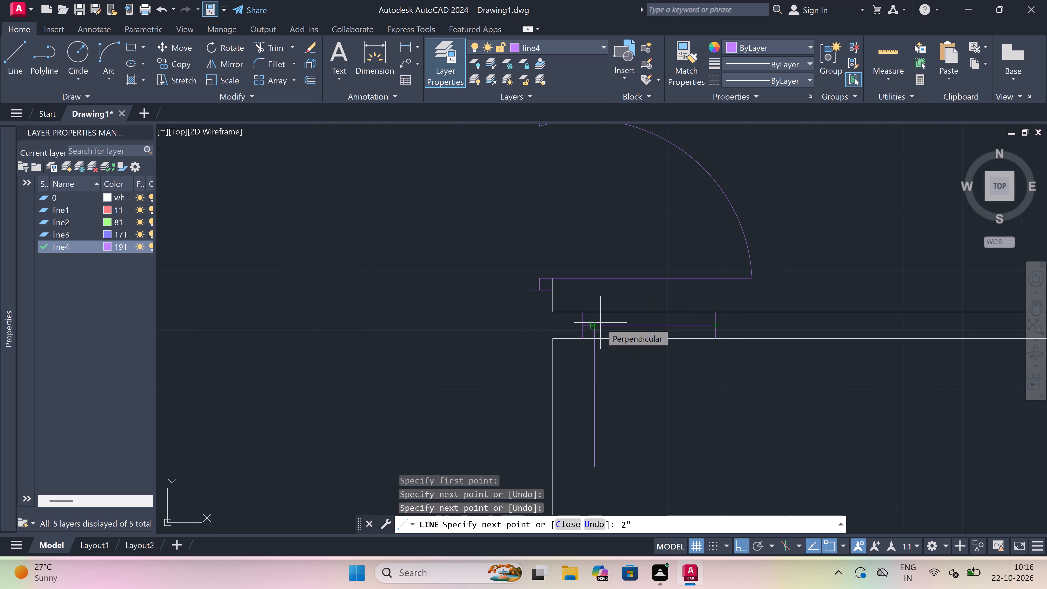
{"action": "key", "text": "space"}
{"action": "key", "text": "Escape"}
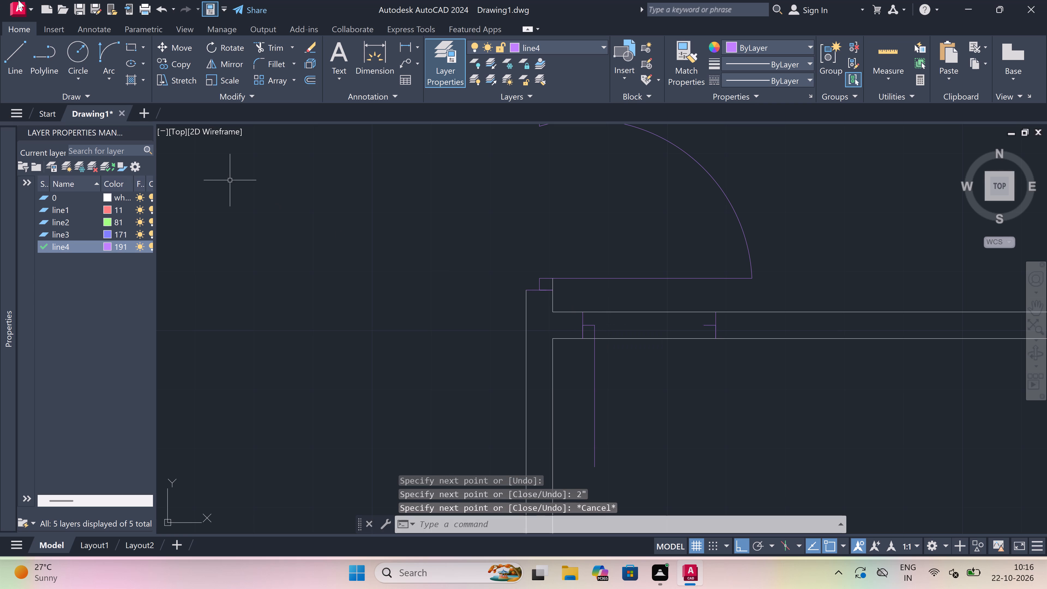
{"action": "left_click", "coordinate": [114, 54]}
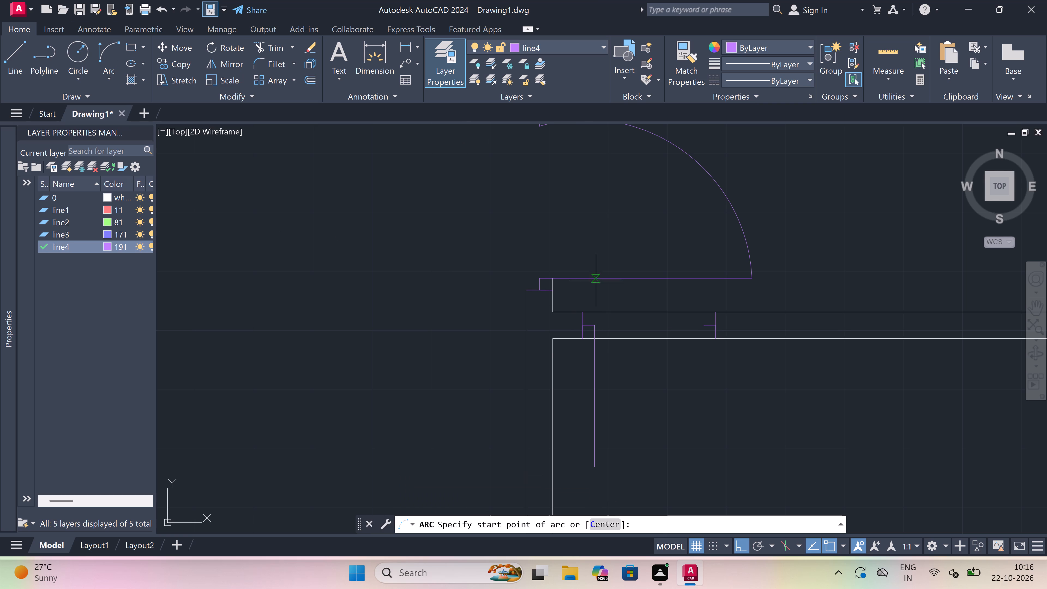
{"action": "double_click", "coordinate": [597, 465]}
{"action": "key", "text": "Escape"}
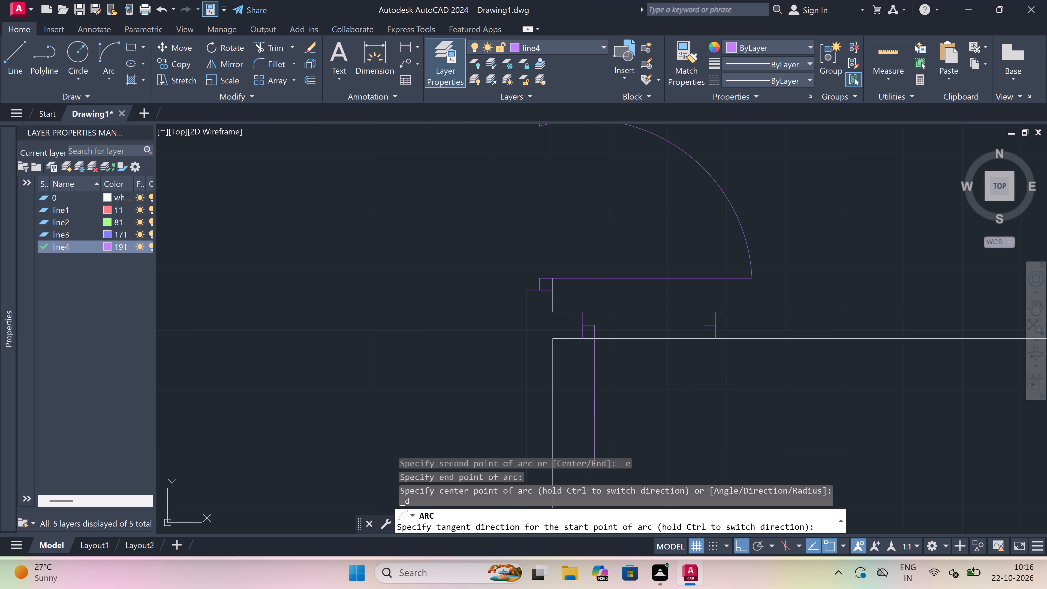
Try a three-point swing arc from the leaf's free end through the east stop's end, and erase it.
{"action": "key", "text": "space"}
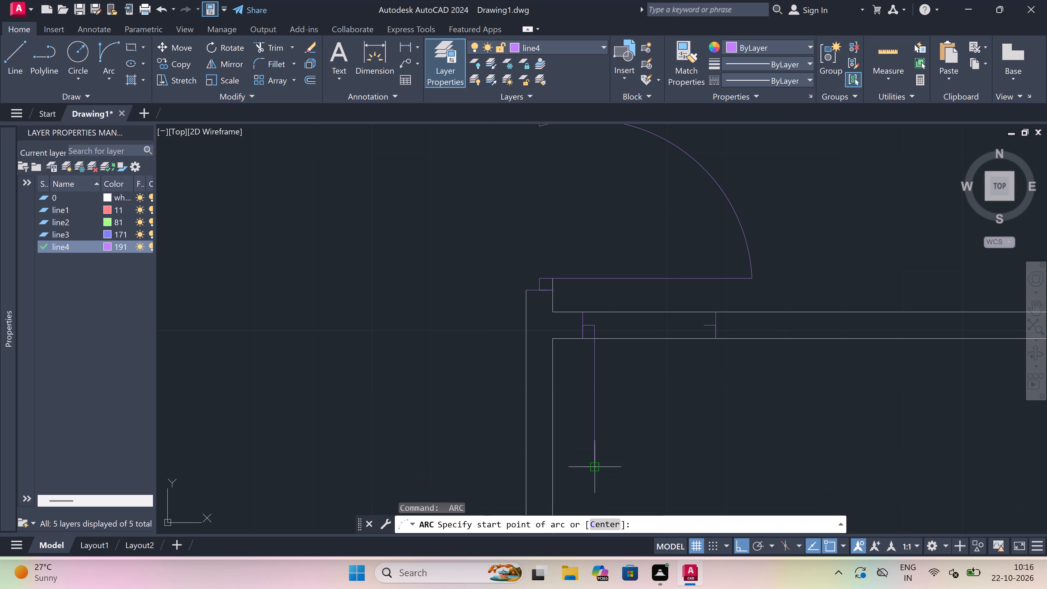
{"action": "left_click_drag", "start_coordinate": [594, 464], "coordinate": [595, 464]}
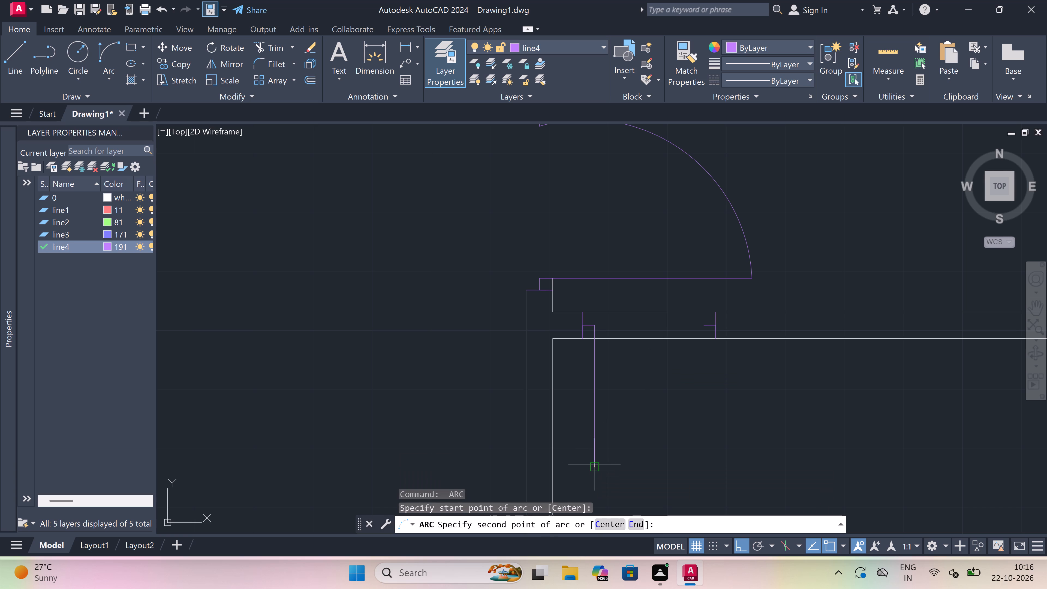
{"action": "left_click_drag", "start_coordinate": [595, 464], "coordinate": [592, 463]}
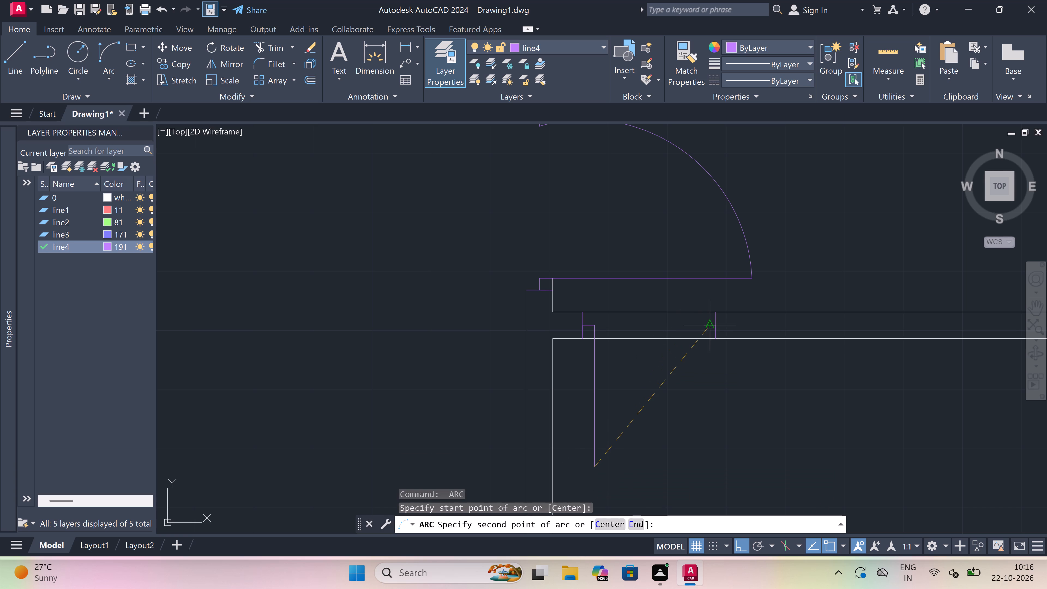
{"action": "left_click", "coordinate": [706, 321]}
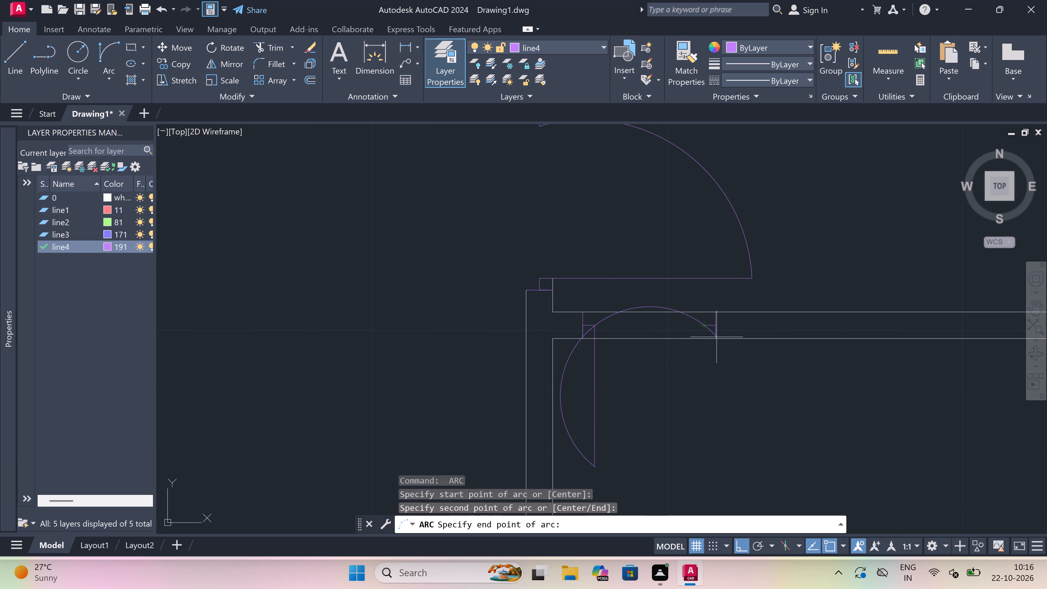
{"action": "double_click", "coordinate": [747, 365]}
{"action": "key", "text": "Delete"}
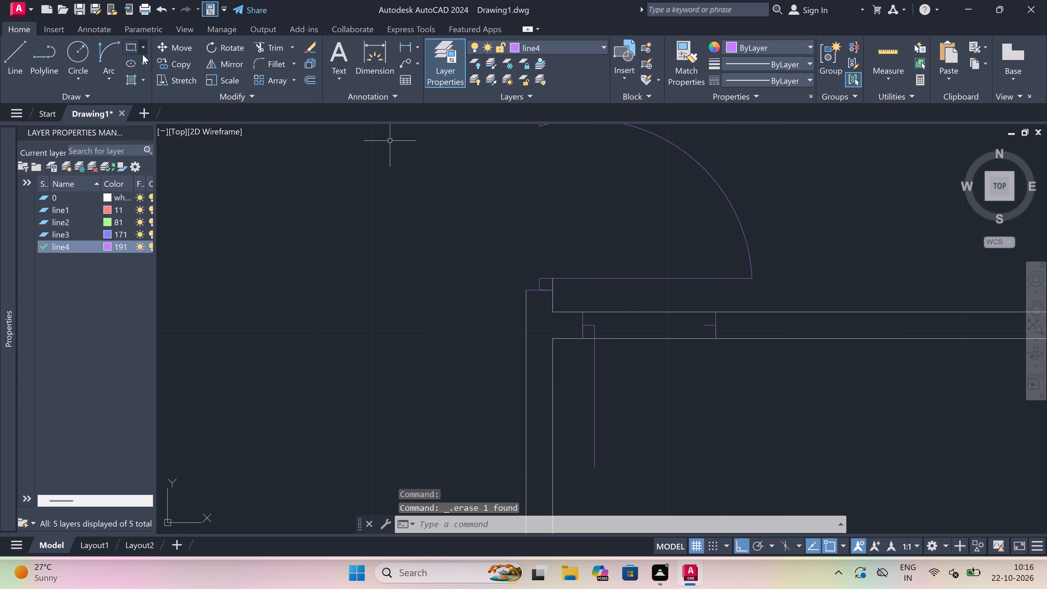
Draw the door swing as a start-end-direction arc from the leaf's free end to the east stop's end, bulging southeast.
{"action": "left_click", "coordinate": [110, 56]}
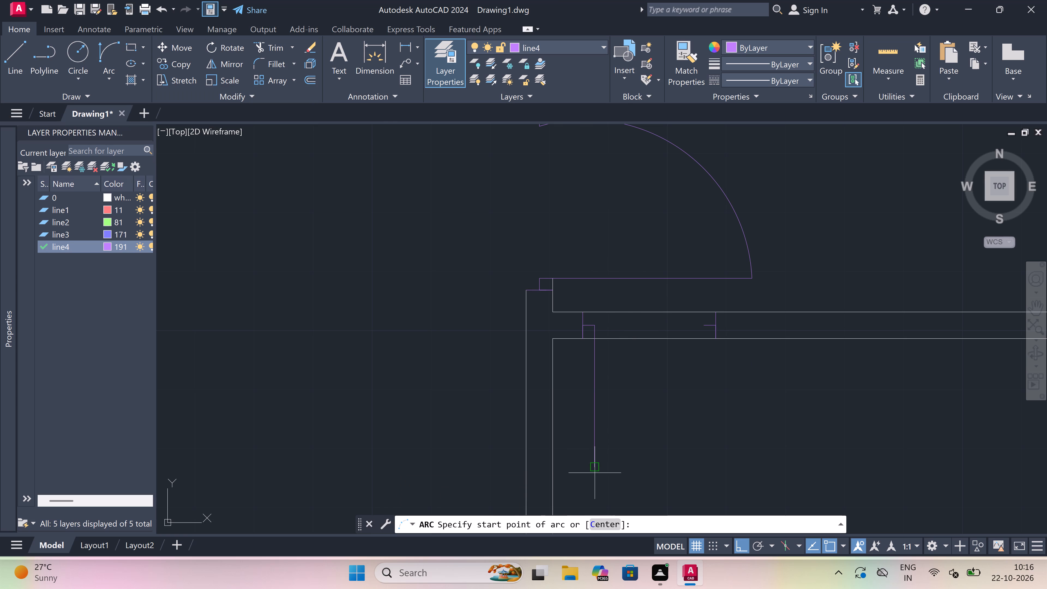
{"action": "left_click_drag", "start_coordinate": [596, 463], "coordinate": [596, 460]}
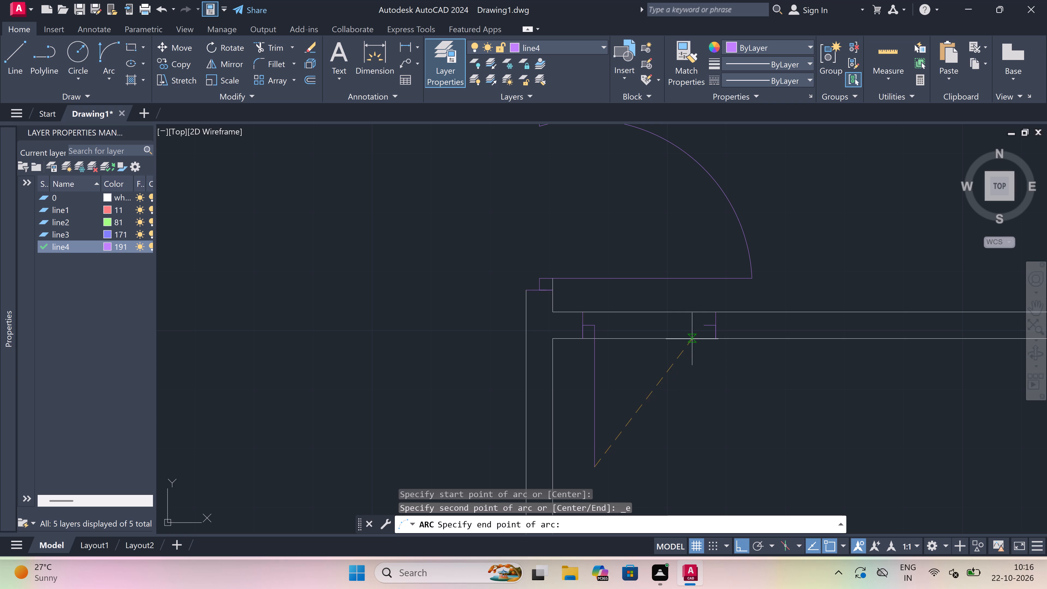
{"action": "left_click", "coordinate": [705, 327]}
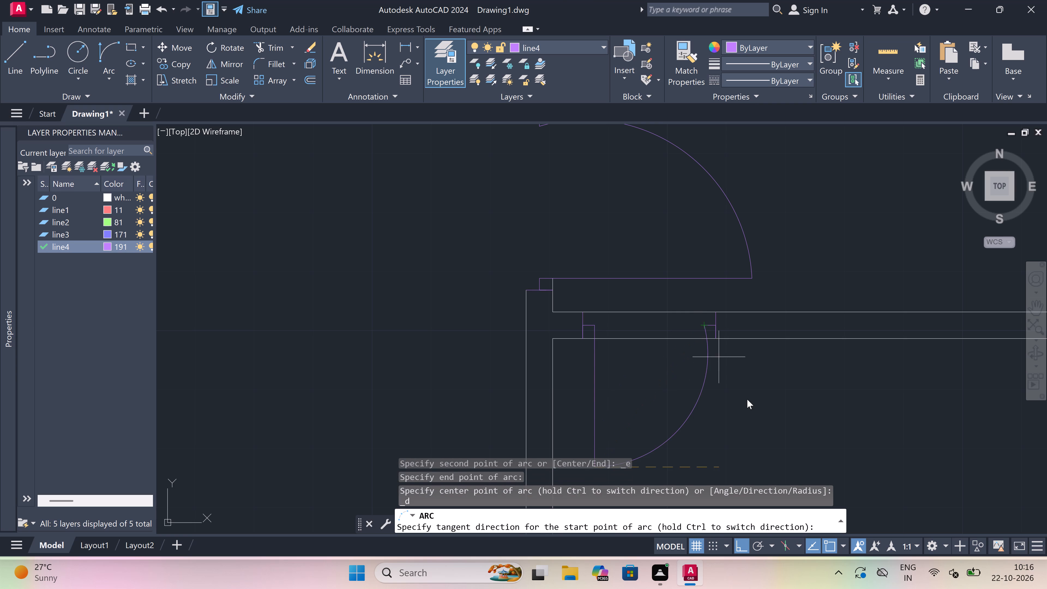
{"action": "left_click", "coordinate": [750, 401]}
Trim both horizontal partition lines within the new door opening, between the leaf and the swing arc side.
{"action": "key", "text": "t"}
{"action": "key", "text": "r"}
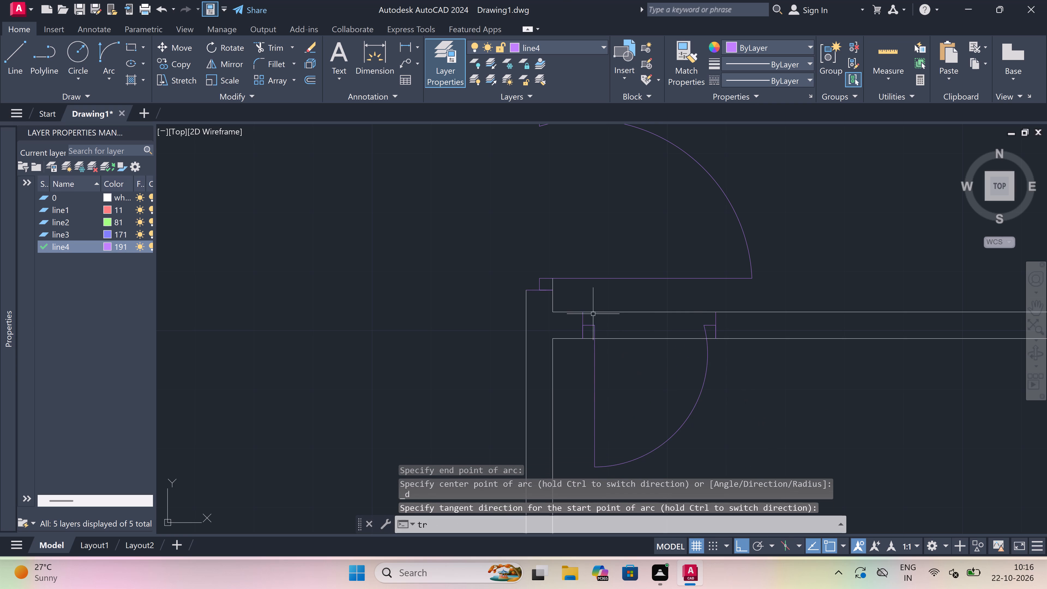
{"action": "key", "text": "space"}
{"action": "left_click", "coordinate": [622, 306]}
{"action": "left_click", "coordinate": [623, 363]}
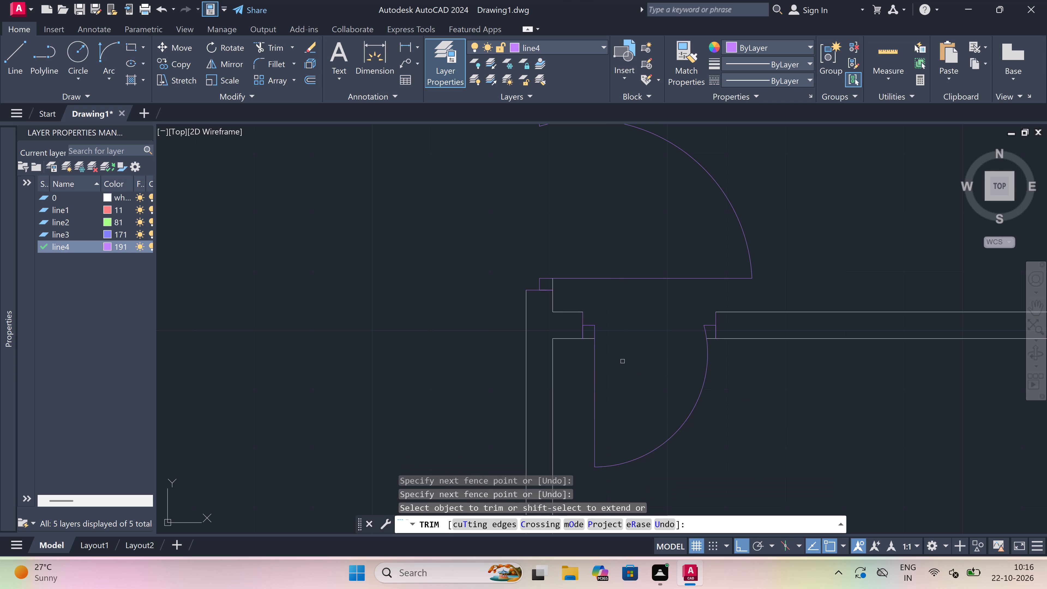
{"action": "key", "text": "Escape"}
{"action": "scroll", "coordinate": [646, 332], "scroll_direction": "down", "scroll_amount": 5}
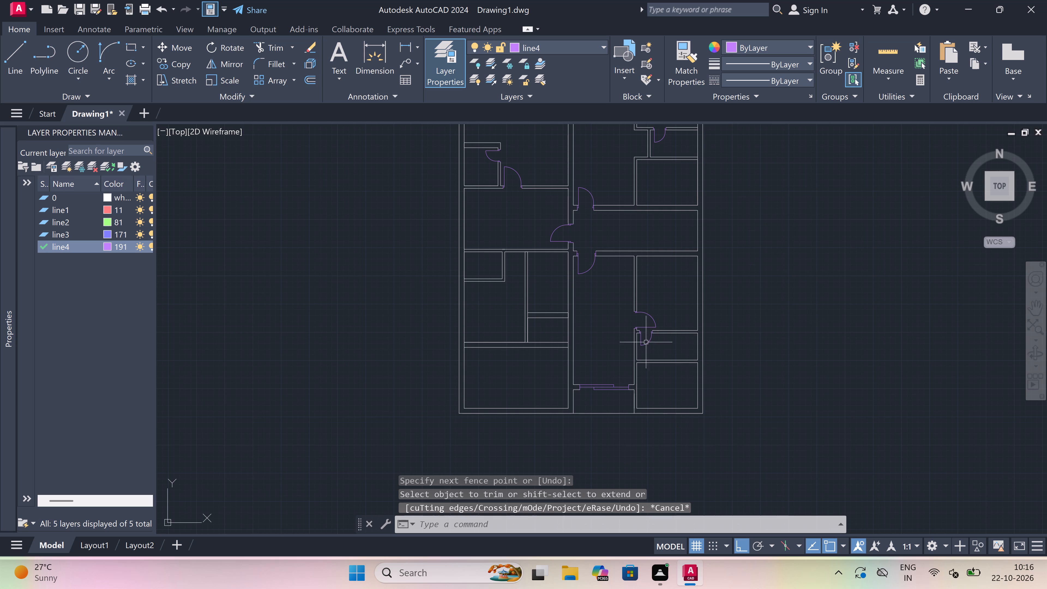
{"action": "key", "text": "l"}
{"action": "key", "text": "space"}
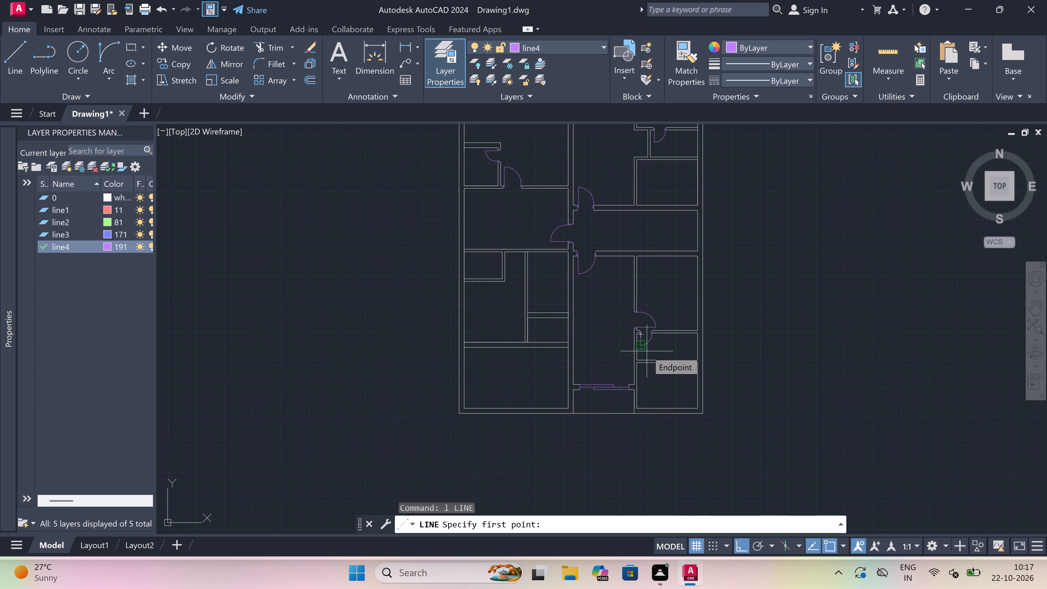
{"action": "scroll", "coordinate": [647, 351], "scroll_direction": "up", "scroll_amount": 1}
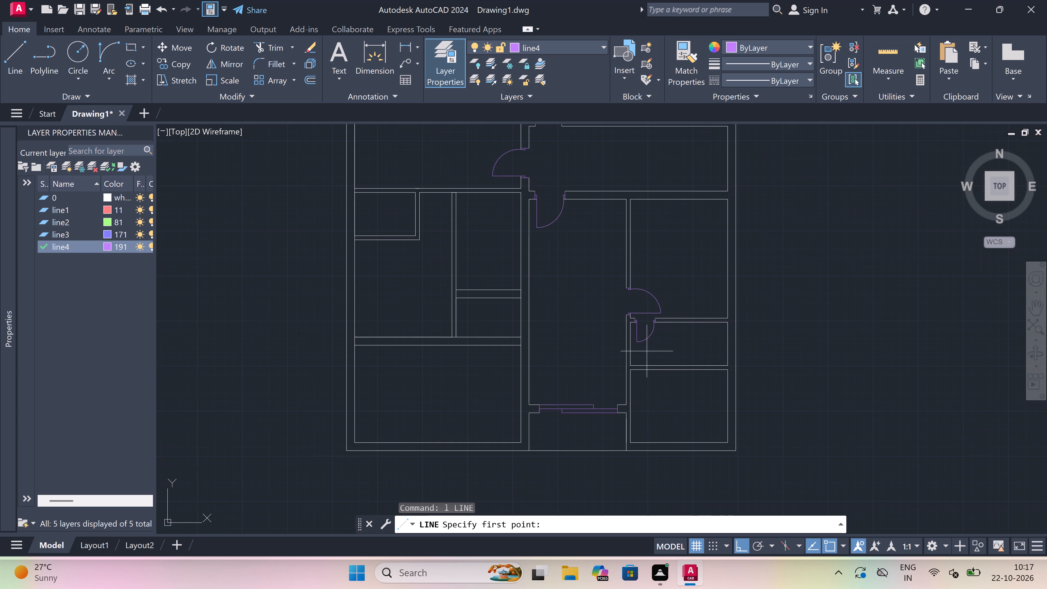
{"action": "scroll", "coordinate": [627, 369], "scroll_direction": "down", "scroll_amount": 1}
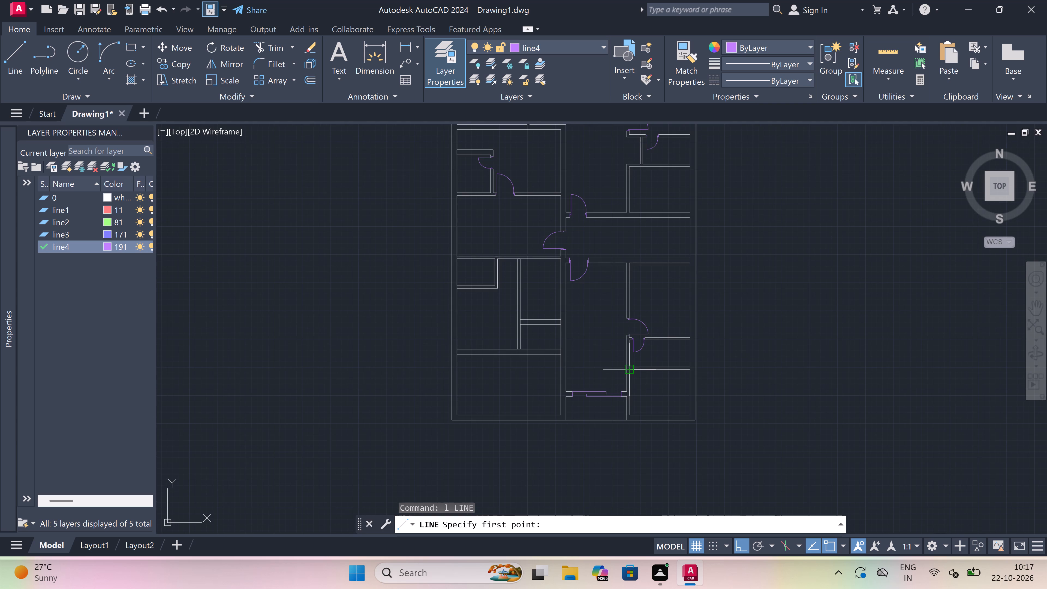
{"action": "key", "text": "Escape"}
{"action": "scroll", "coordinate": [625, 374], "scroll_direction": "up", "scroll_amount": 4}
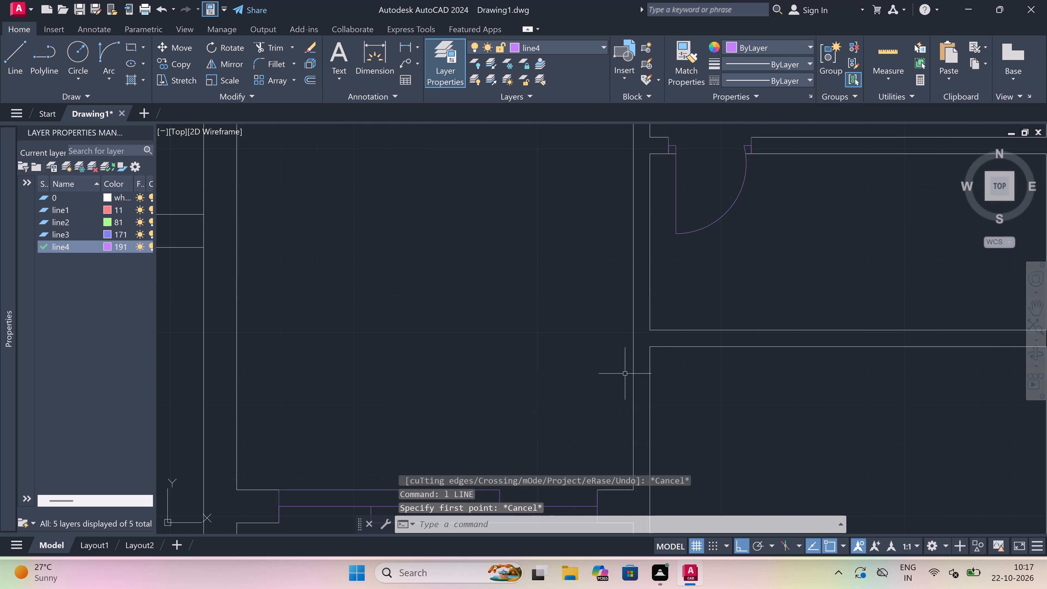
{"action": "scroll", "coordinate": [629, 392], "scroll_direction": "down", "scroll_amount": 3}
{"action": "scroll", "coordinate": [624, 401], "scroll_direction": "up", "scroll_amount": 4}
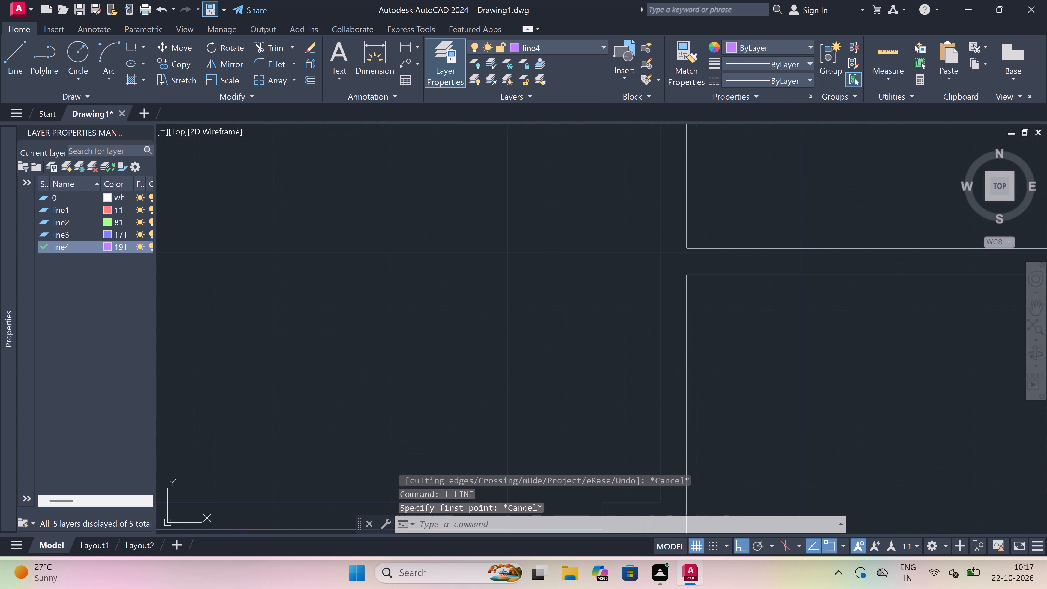
Extend both lines of the horizontal partition south of the new door west to the vertical partition's far face.
{"action": "key", "text": "e"}
{"action": "type", "text": "x"}
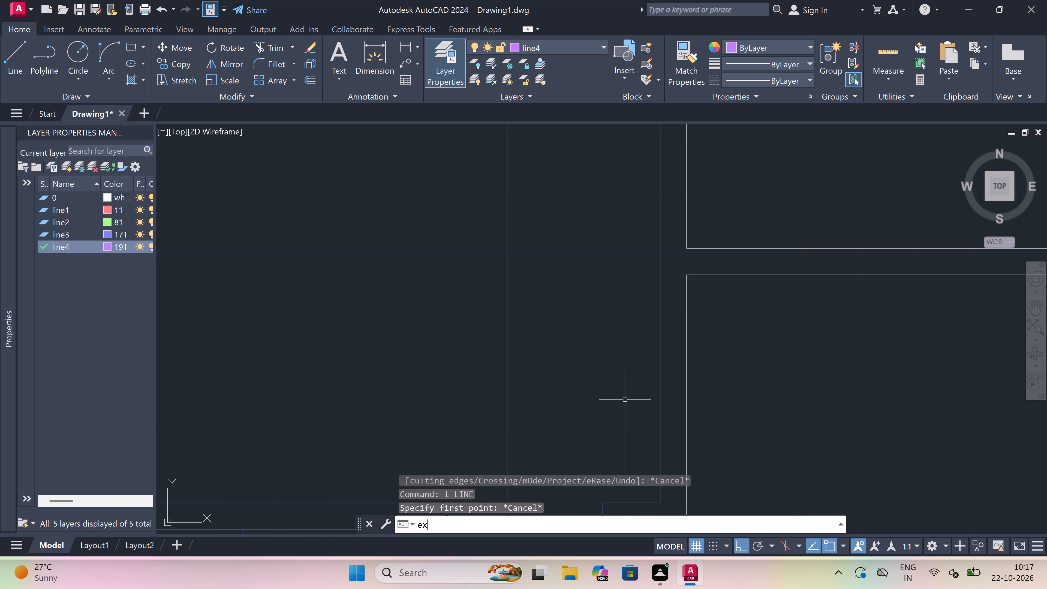
{"action": "key", "text": "space"}
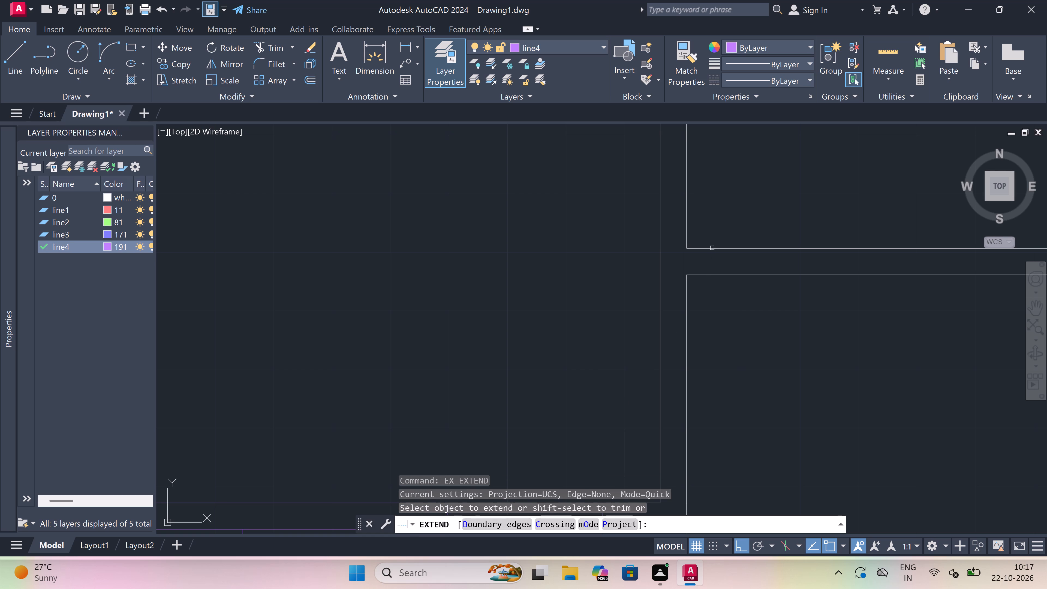
{"action": "left_click", "coordinate": [718, 229]}
{"action": "left_click", "coordinate": [712, 364]}
{"action": "key", "text": "Escape"}
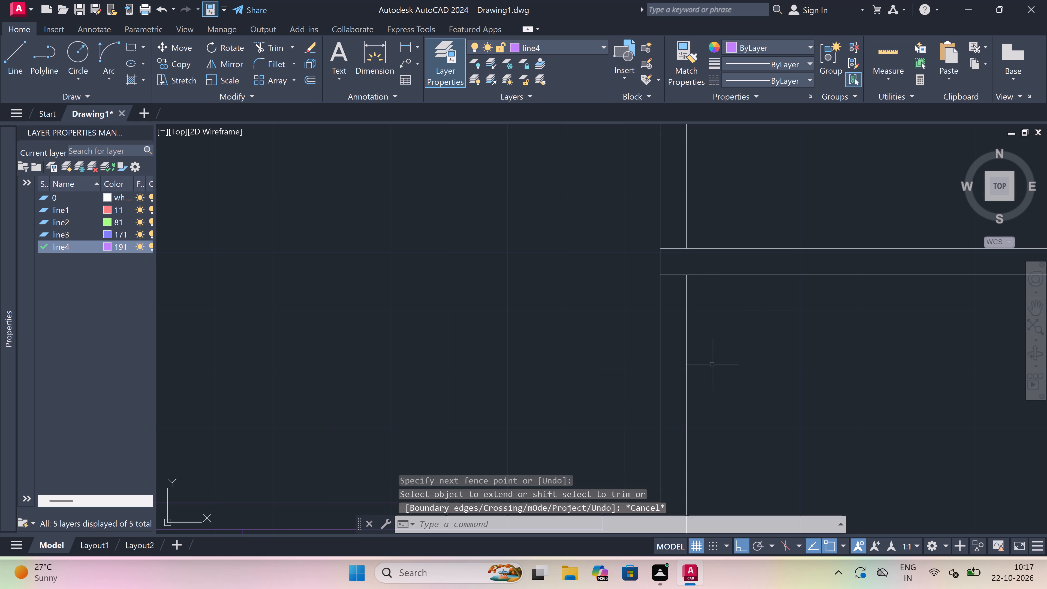
Trim the lines at the junction where the extended horizontal partition meets the vertical partition.
{"action": "scroll", "coordinate": [616, 363], "scroll_direction": "down", "scroll_amount": 3}
{"action": "scroll", "coordinate": [633, 330], "scroll_direction": "up", "scroll_amount": 2}
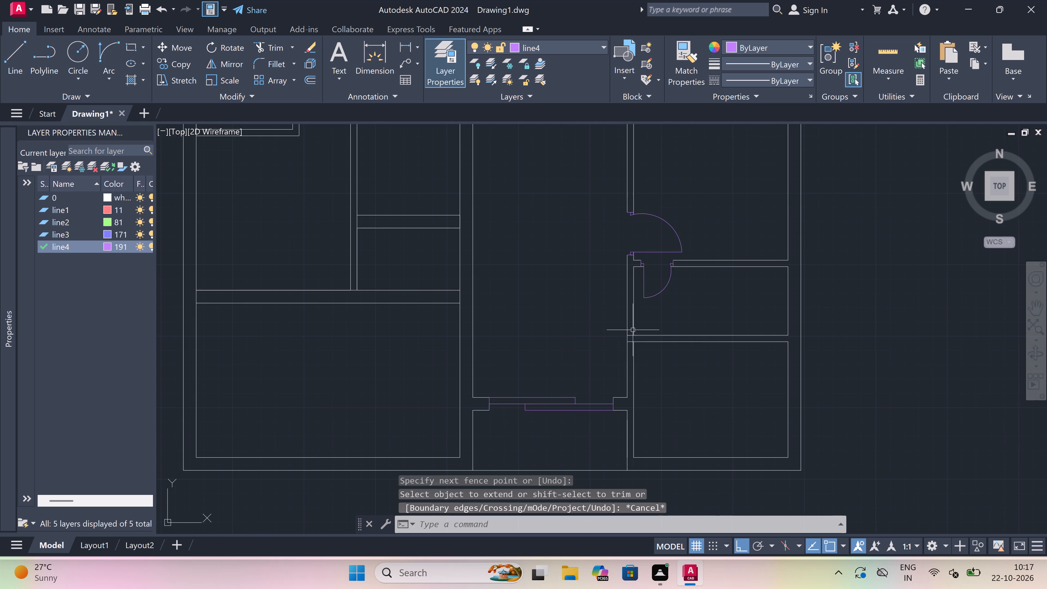
{"action": "scroll", "coordinate": [633, 330], "scroll_direction": "up", "scroll_amount": 1}
{"action": "type", "text": "tr"}
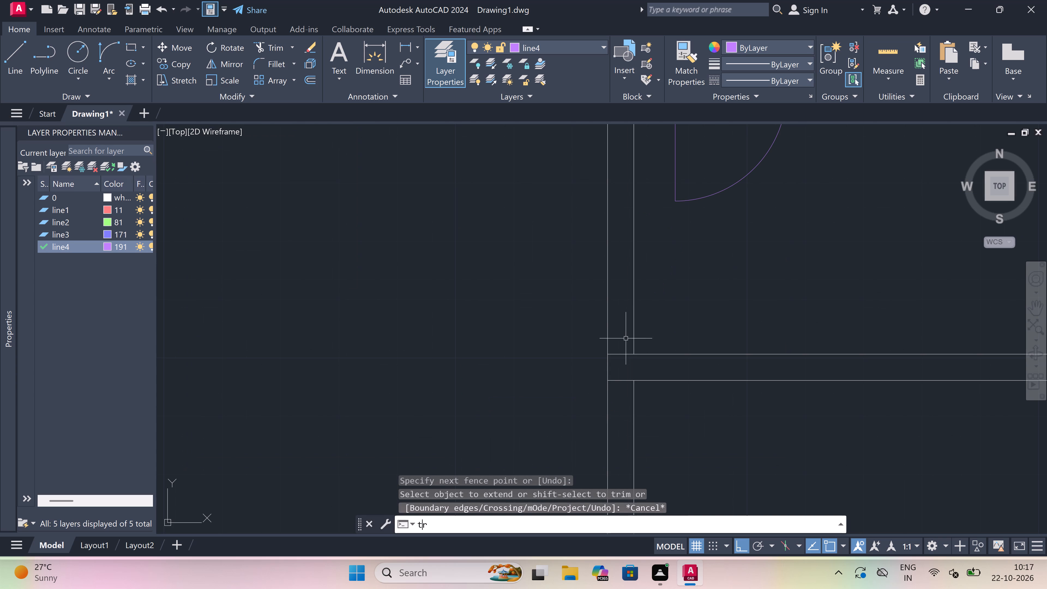
{"action": "key", "text": "space"}
{"action": "scroll", "coordinate": [613, 357], "scroll_direction": "up", "scroll_amount": 1}
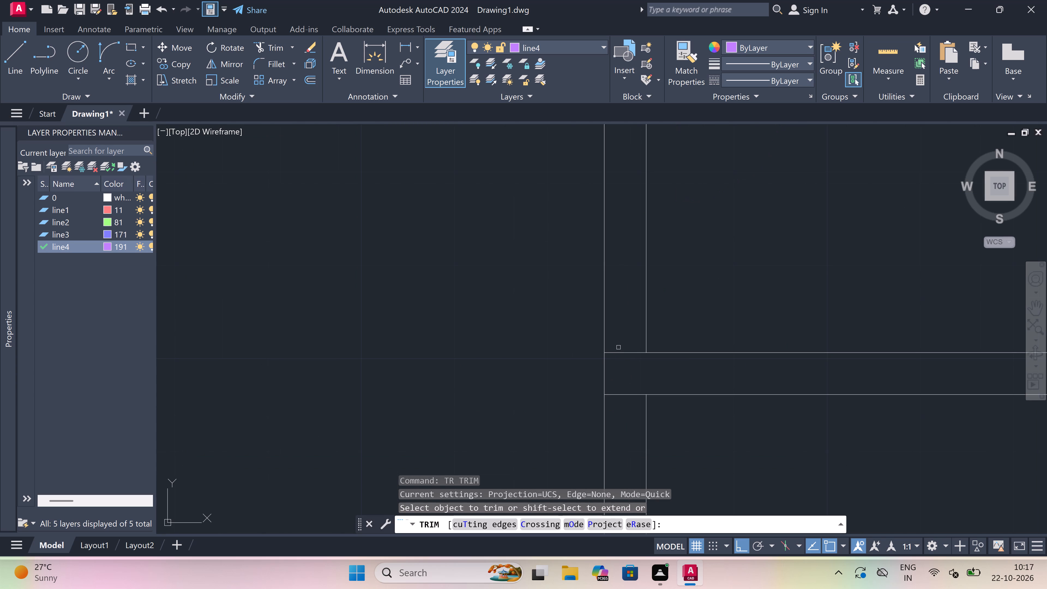
{"action": "scroll", "coordinate": [618, 347], "scroll_direction": "down", "scroll_amount": 3}
{"action": "scroll", "coordinate": [631, 327], "scroll_direction": "down", "scroll_amount": 4}
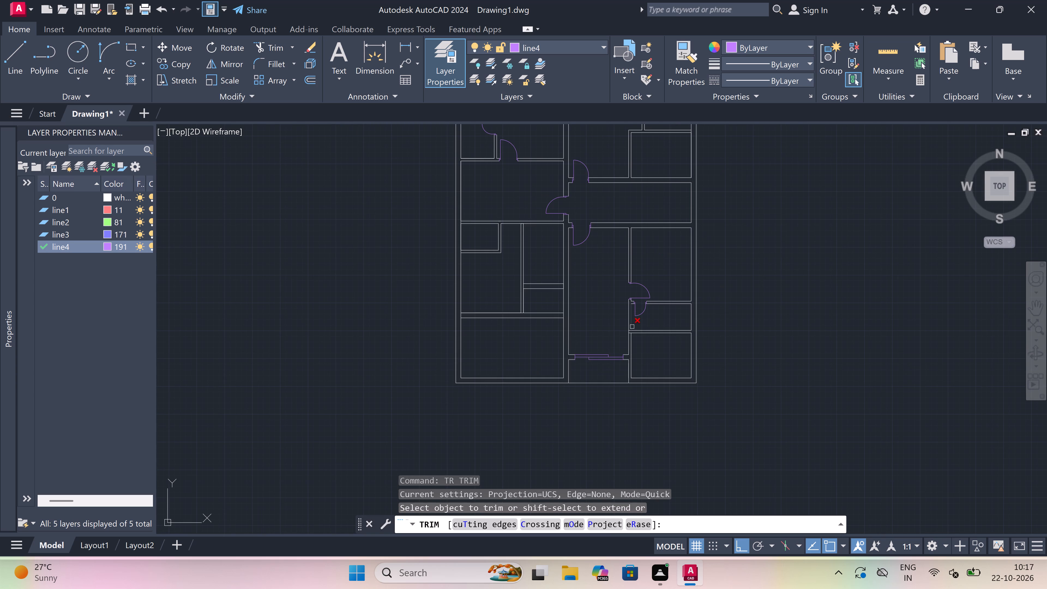
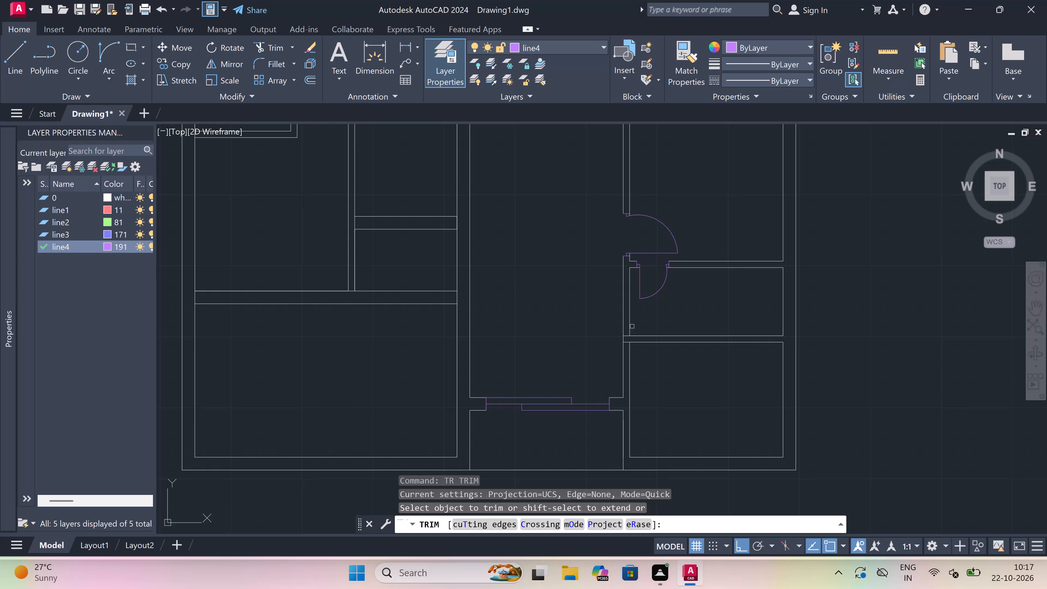
Leave the Trim command and undo the recent edits back through the inner door drawn for the small lower-right room.
{"action": "scroll", "coordinate": [632, 326], "scroll_direction": "down", "scroll_amount": 3}
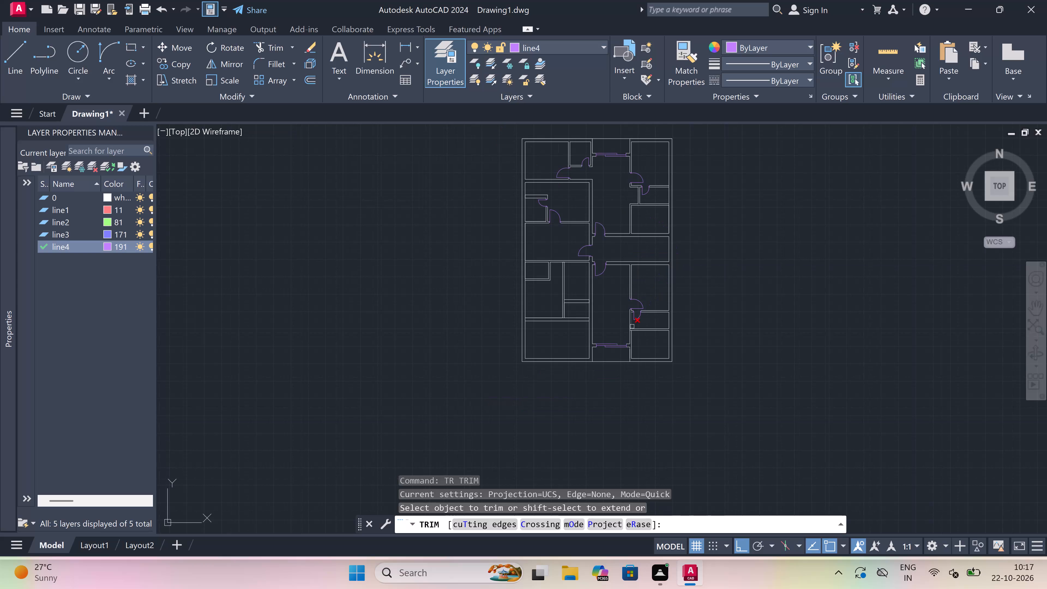
{"action": "scroll", "coordinate": [632, 326], "scroll_direction": "up", "scroll_amount": 6}
{"action": "scroll", "coordinate": [632, 326], "scroll_direction": "down", "scroll_amount": 3}
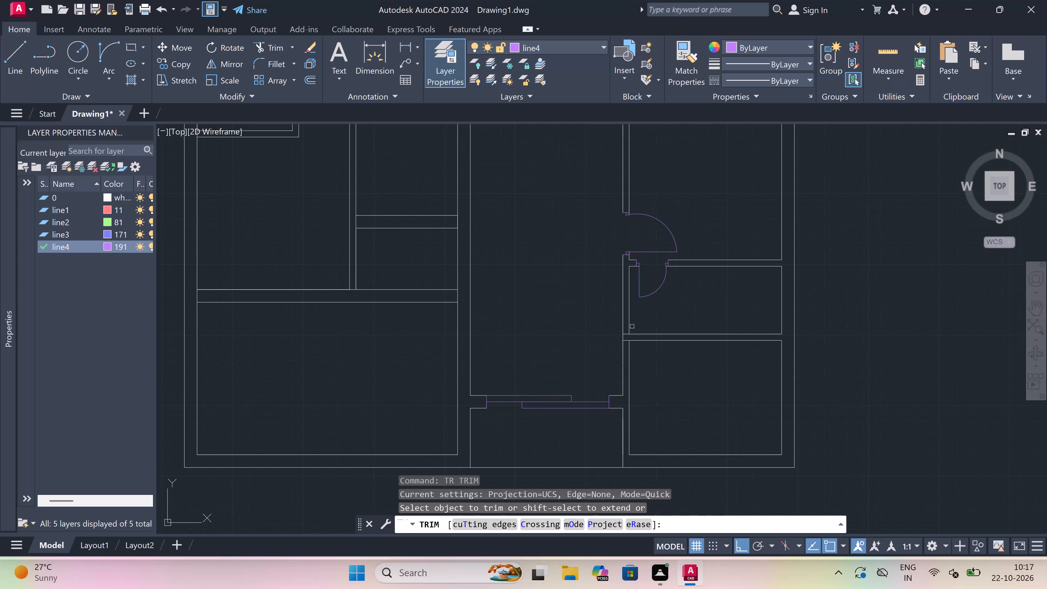
{"action": "key", "text": "Escape"}
{"action": "key", "text": "ctrl+z"}
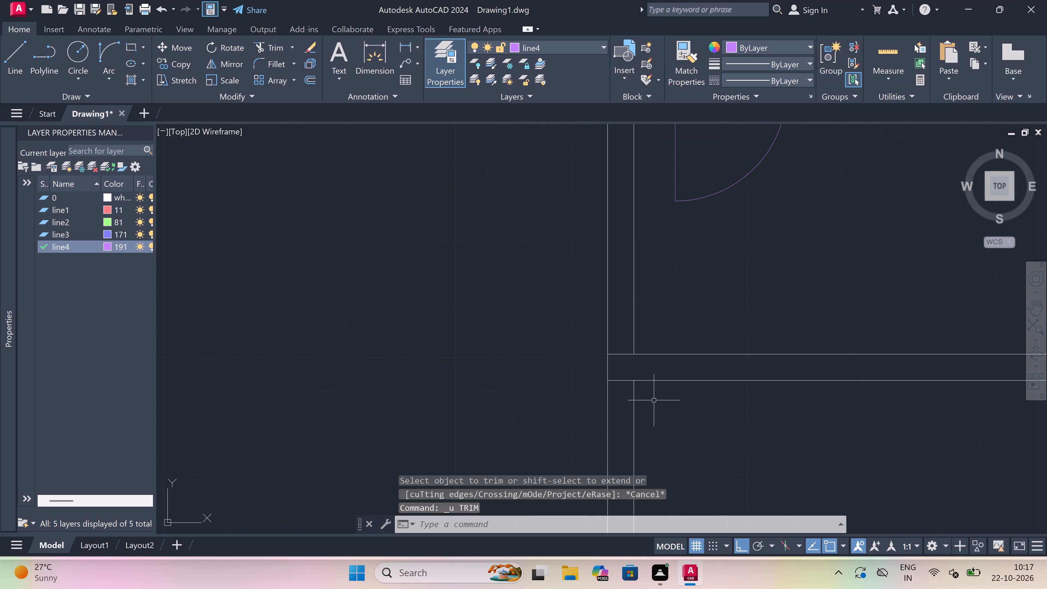
{"action": "key", "text": "ctrl+z"}
{"action": "key", "text": "ctrl+z"}
{"action": "key", "text": "ctrl+z"}
{"action": "key", "text": "ctrl+z"}
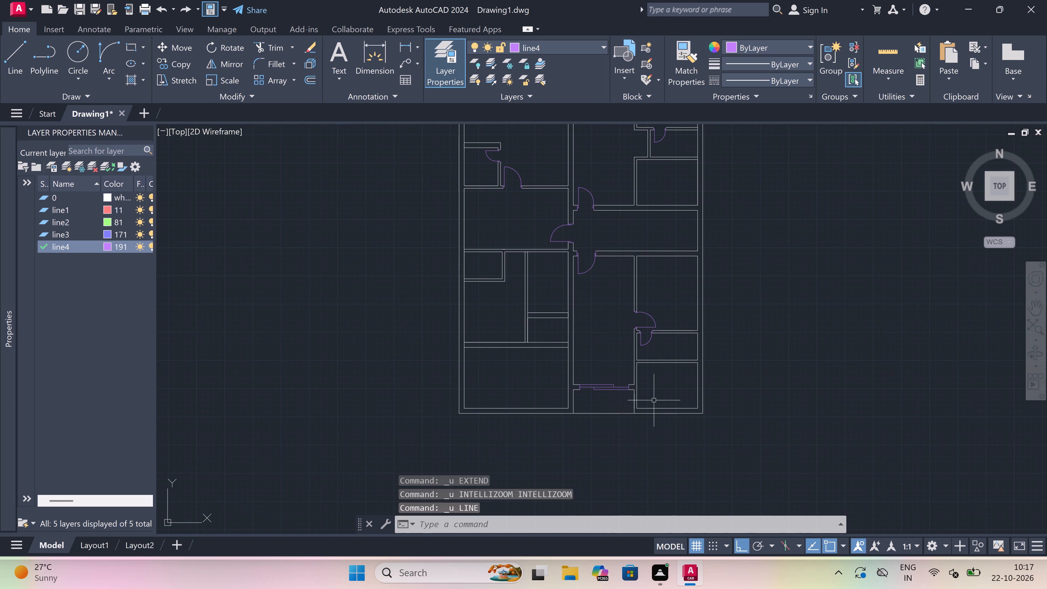
{"action": "key", "text": "ctrl+z"}
{"action": "key", "text": "ctrl+z"}
{"action": "key", "text": "ctrl+z"}
{"action": "key", "text": "ctrl+z"}
{"action": "left_click", "coordinate": [654, 400]}
{"action": "key", "text": "ctrl+z"}
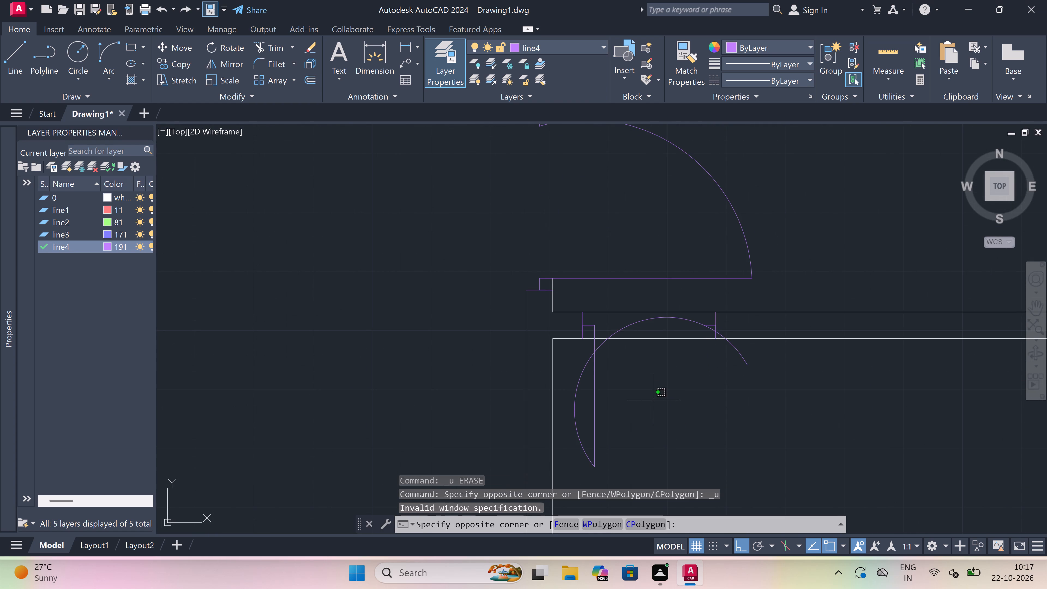
{"action": "key", "text": "ctrl+z"}
{"action": "key", "text": "ctrl+z"}
{"action": "key", "text": "ctrl+z"}
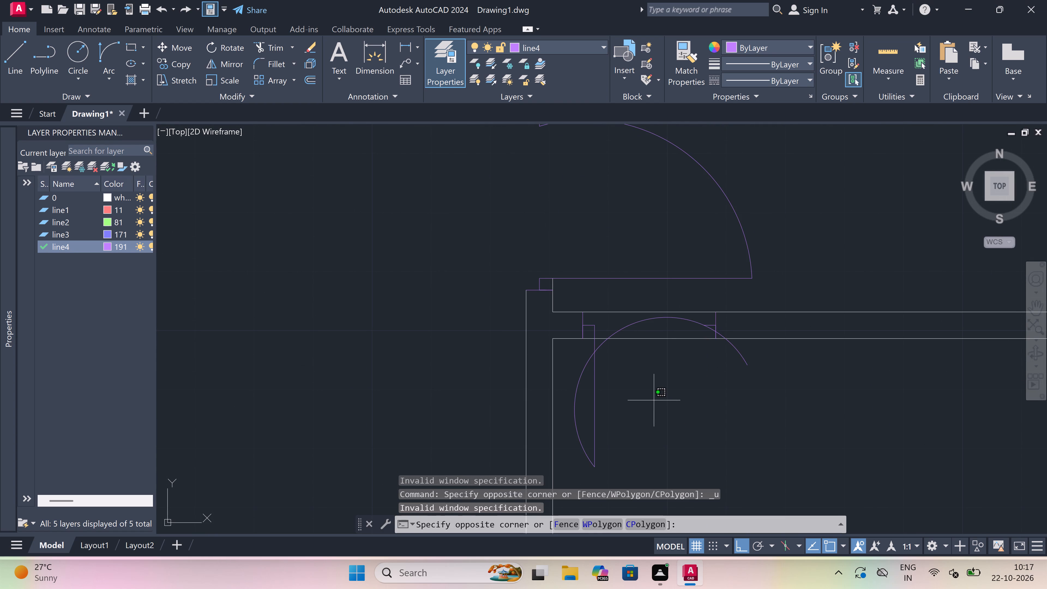
{"action": "key", "text": "Escape"}
{"action": "key", "text": "ctrl+z"}
{"action": "key", "text": "ctrl+z"}
{"action": "key", "text": "ctrl+z"}
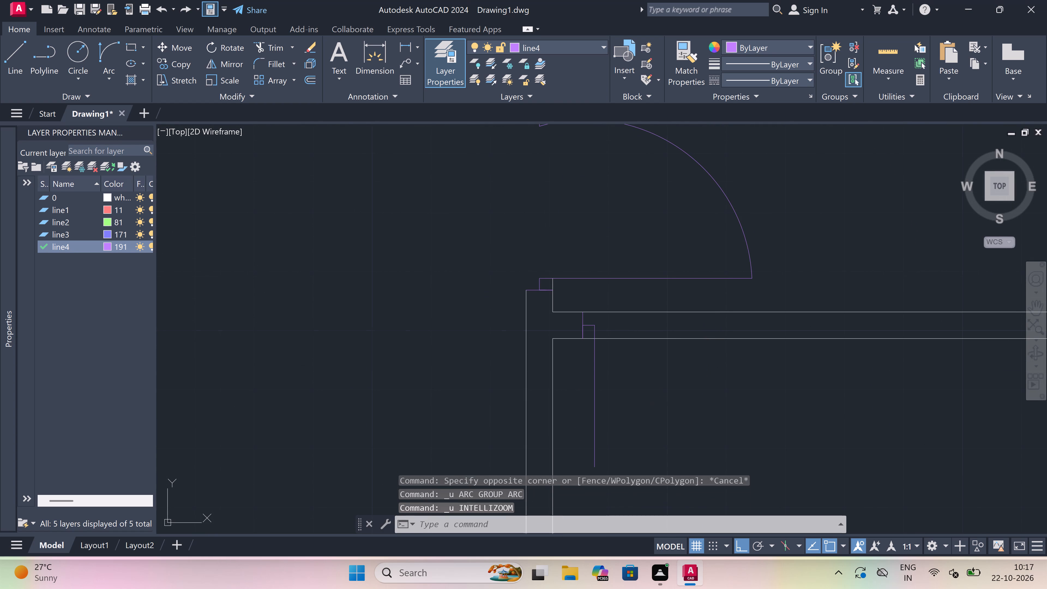
{"action": "key", "text": "ctrl+z"}
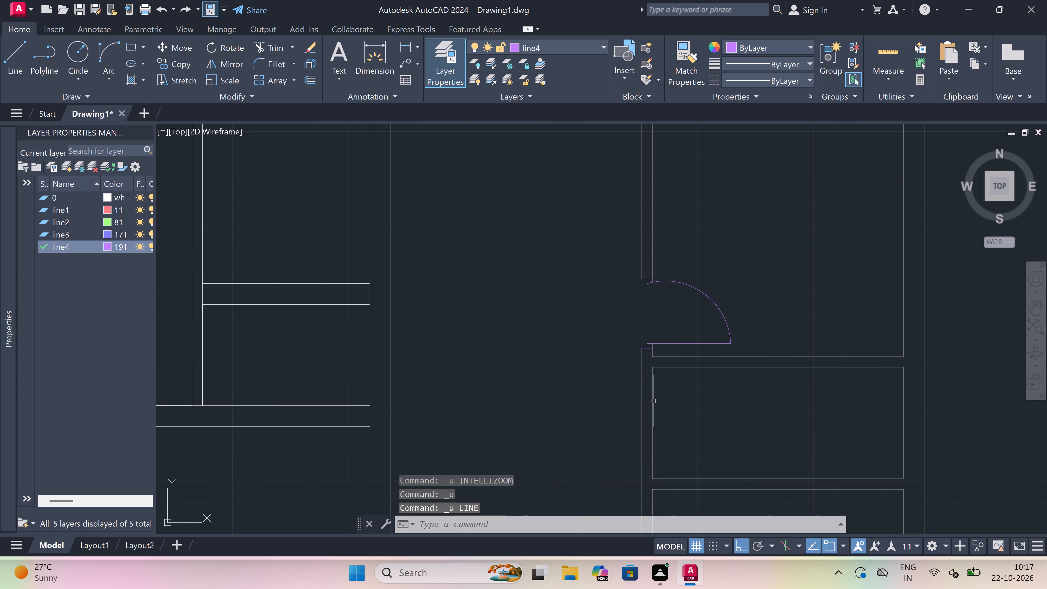
On layer 0, draw a 4.5" thick partition across the small lower-right room, starting 7' from its upper-right inner corner.
{"action": "key", "text": "l"}
{"action": "key", "text": "space"}
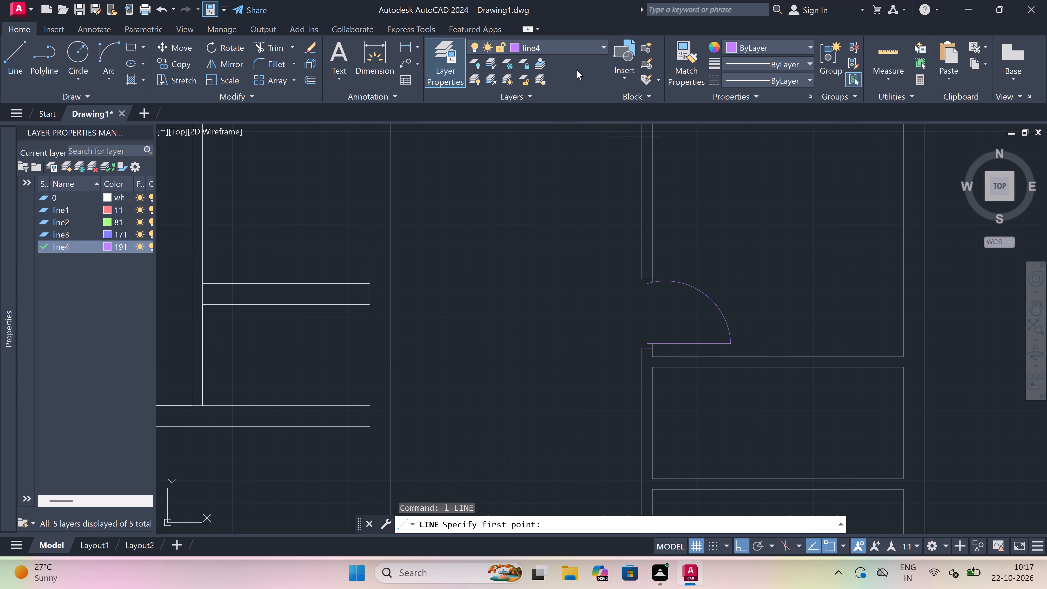
{"action": "left_click", "coordinate": [574, 47]}
{"action": "left_click", "coordinate": [575, 61]}
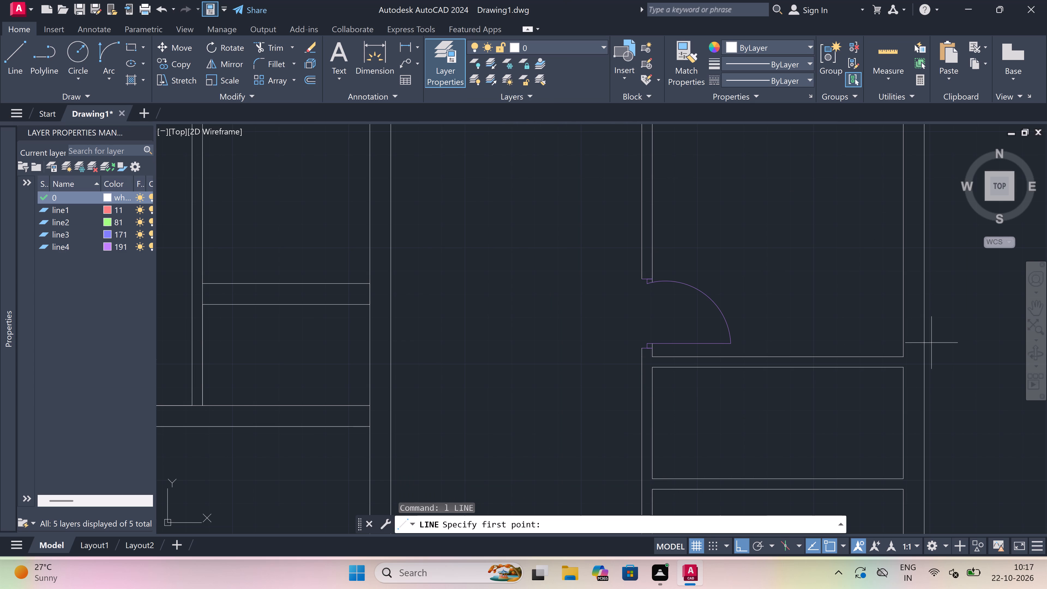
{"action": "left_click_drag", "start_coordinate": [904, 365], "coordinate": [903, 358]}
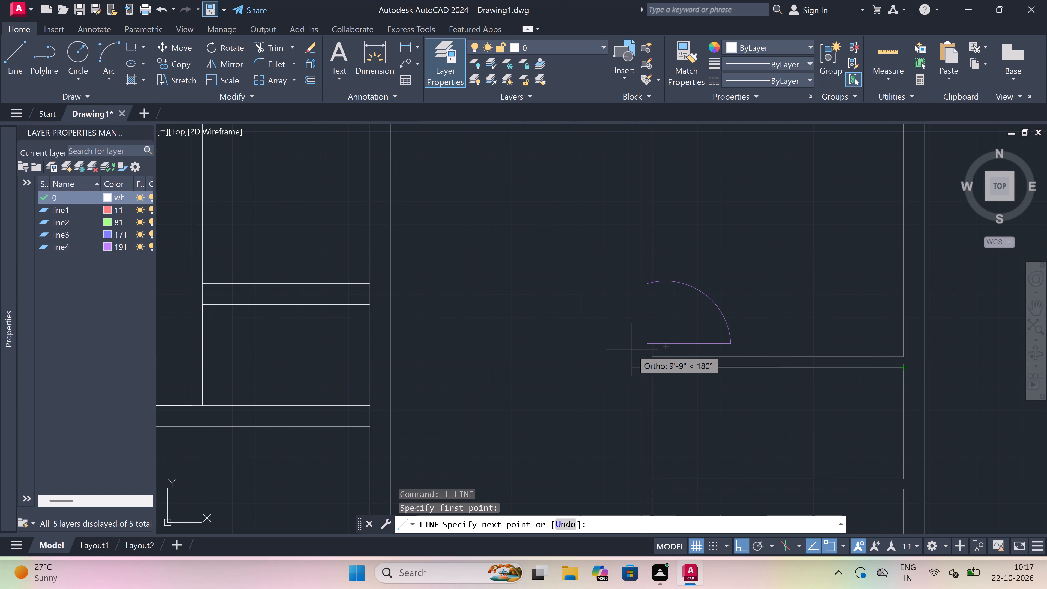
{"action": "type", "text": "7'"}
{"action": "key", "text": "space"}
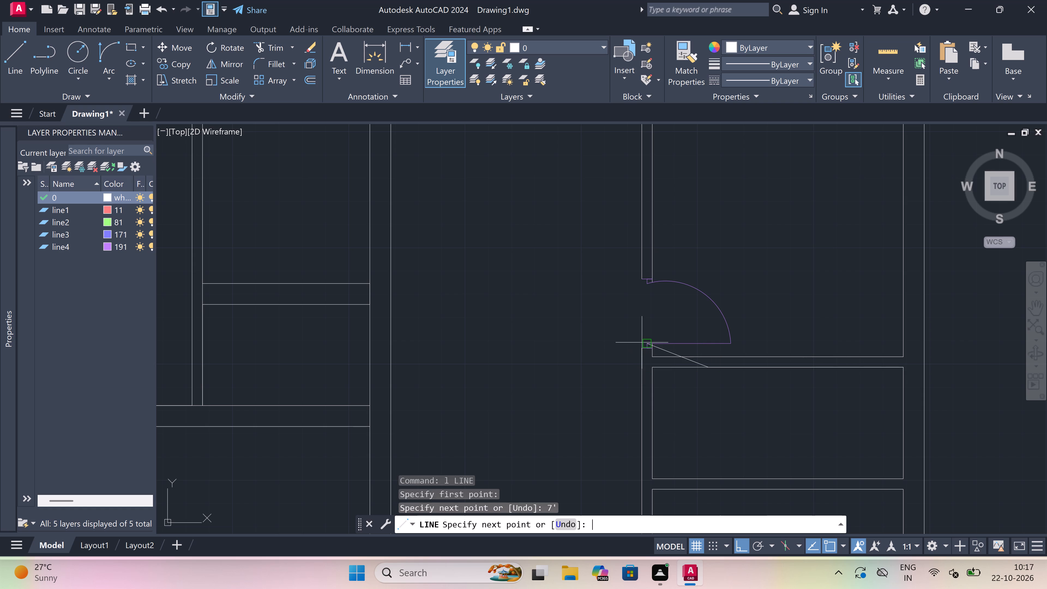
{"action": "left_click", "coordinate": [709, 481]}
{"action": "type", "text": "4.5\""}
{"action": "key", "text": "space"}
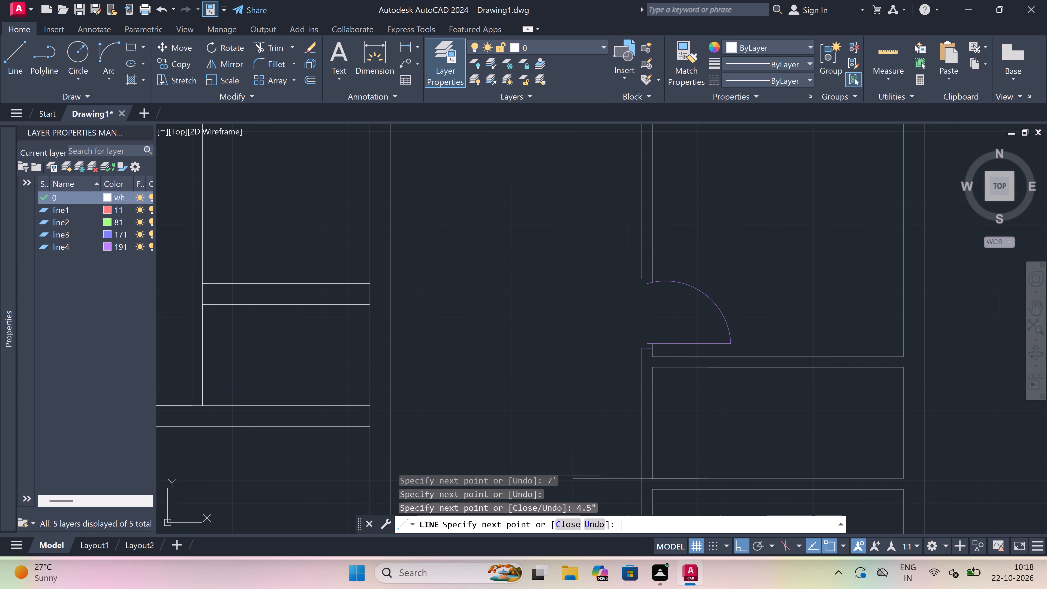
{"action": "double_click", "coordinate": [699, 369]}
{"action": "key", "text": "Escape"}
Extend the small room's upper and lower wall lines to the hall-side wall face and the partition lines up through the upper wall.
{"action": "scroll", "coordinate": [698, 370], "scroll_direction": "down", "scroll_amount": 4}
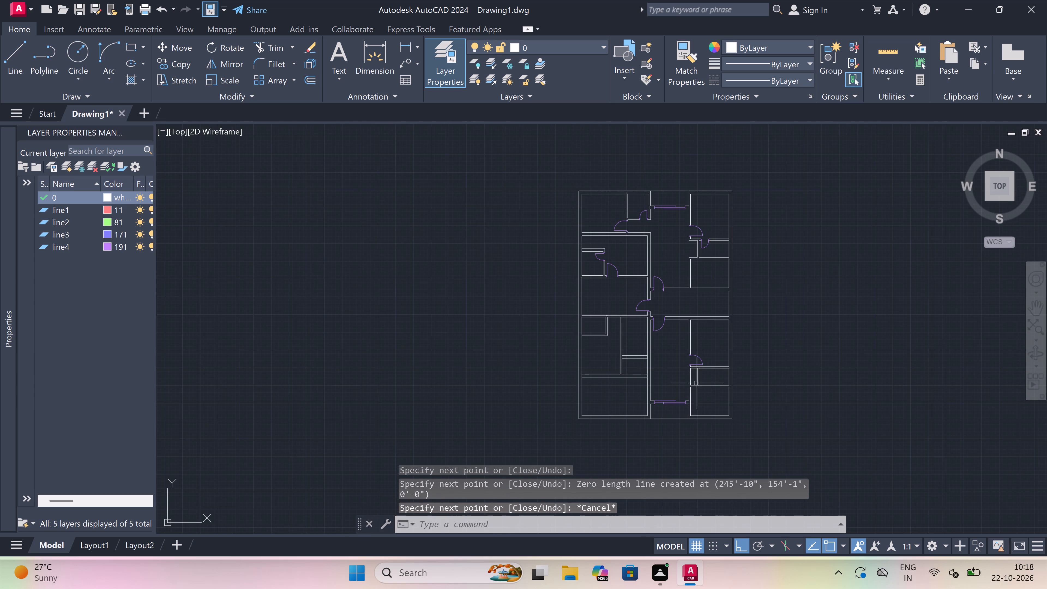
{"action": "scroll", "coordinate": [695, 383], "scroll_direction": "up", "scroll_amount": 4}
{"action": "type", "text": "ex"}
{"action": "key", "text": "space"}
{"action": "left_click_drag", "start_coordinate": [682, 403], "coordinate": [682, 399]}
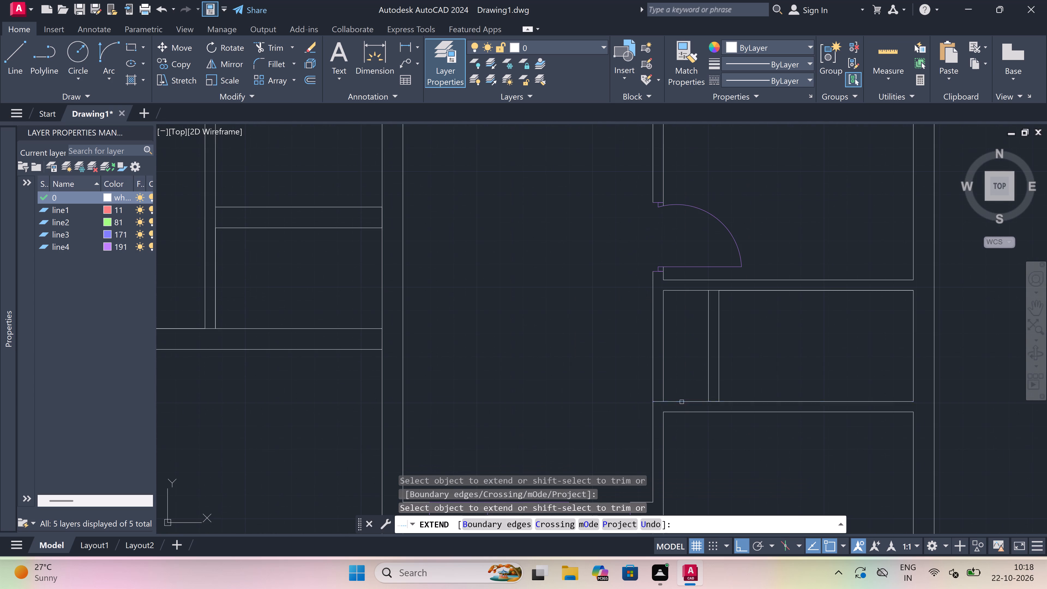
{"action": "left_click", "coordinate": [689, 310]}
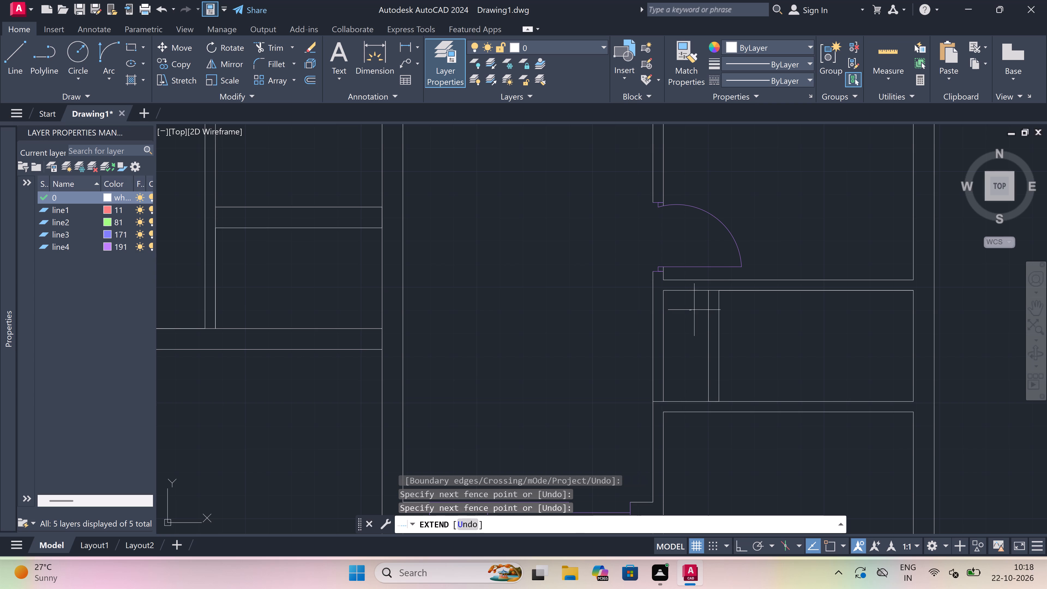
{"action": "double_click", "coordinate": [730, 306]}
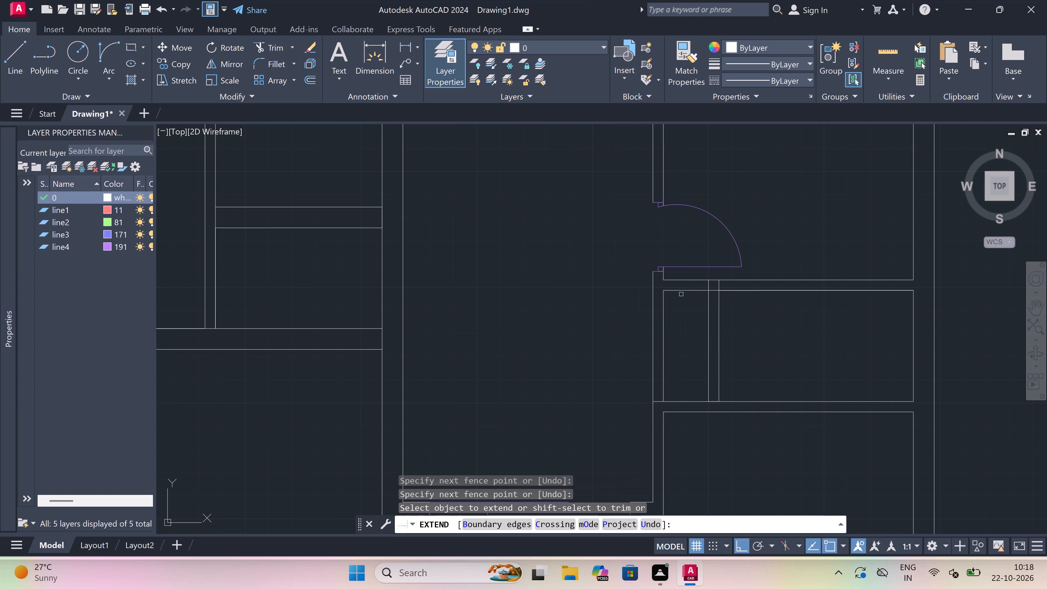
{"action": "double_click", "coordinate": [681, 292]}
{"action": "key", "text": "Escape"}
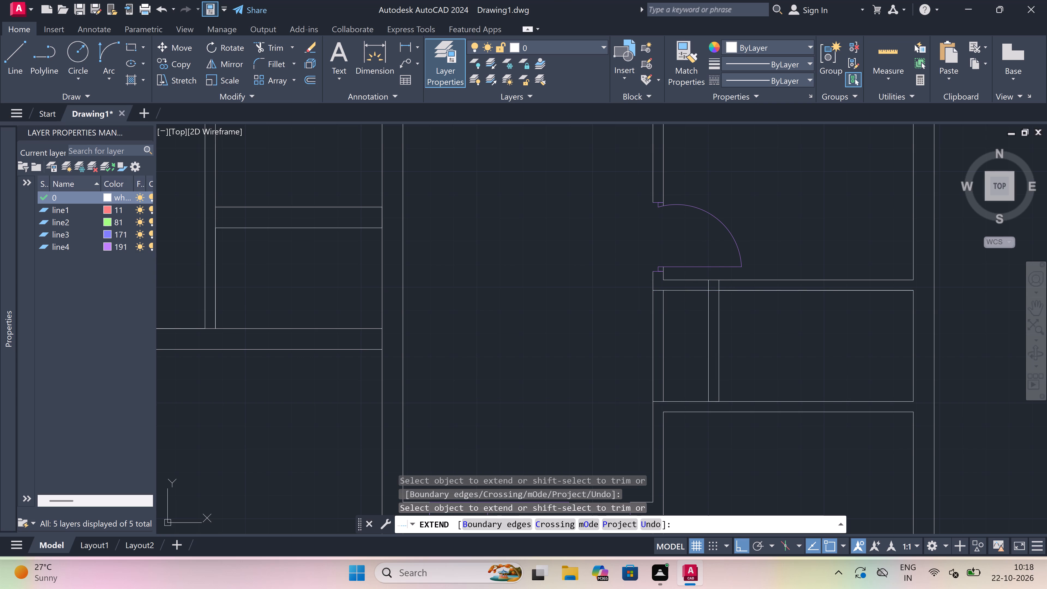
Trim away both hall-side wall lines of the small room between its upper and lower walls.
{"action": "key", "text": "t"}
{"action": "key", "text": "r"}
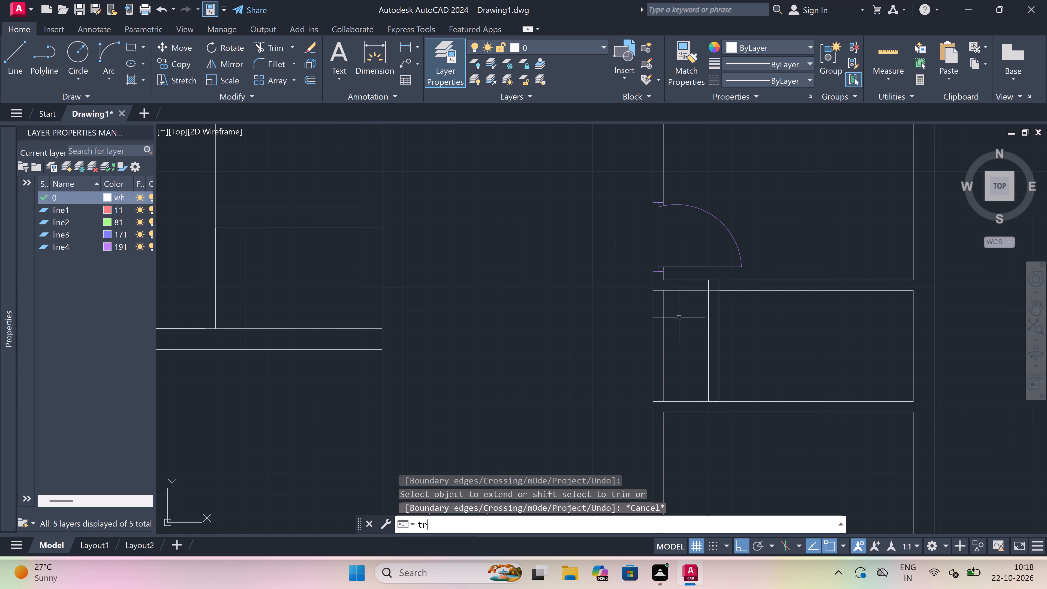
{"action": "key", "text": "space"}
{"action": "left_click_drag", "start_coordinate": [678, 319], "coordinate": [675, 323]}
{"action": "left_click", "coordinate": [605, 353]}
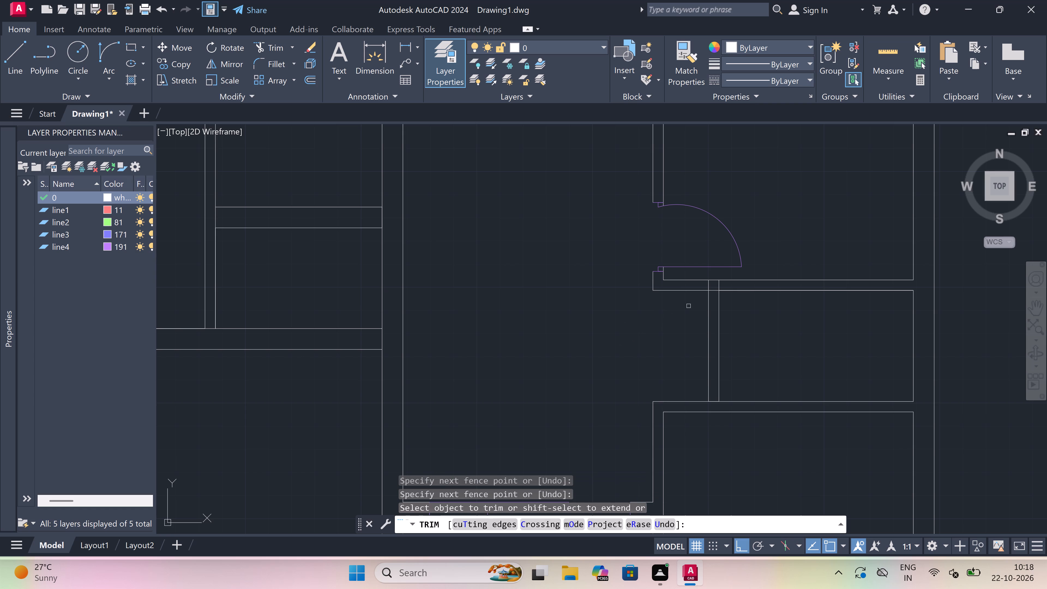
Trim the overlapping line segments where the new partition meets the small room's upper and lower walls.
{"action": "scroll", "coordinate": [708, 292], "scroll_direction": "up", "scroll_amount": 4}
{"action": "left_click", "coordinate": [694, 266]}
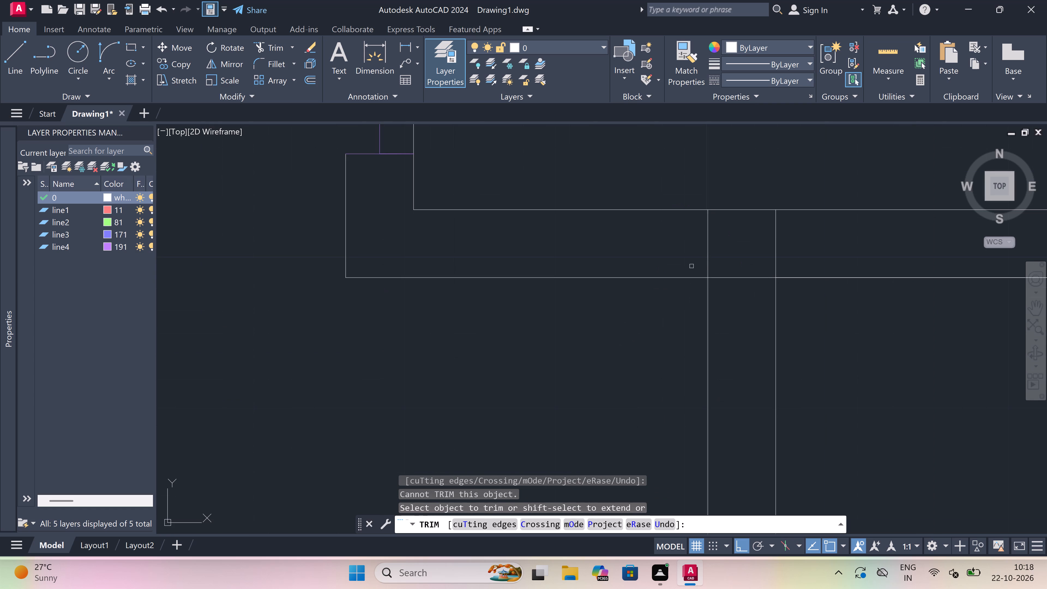
{"action": "left_click", "coordinate": [783, 263]}
{"action": "left_click", "coordinate": [754, 262]}
{"action": "left_click", "coordinate": [746, 352]}
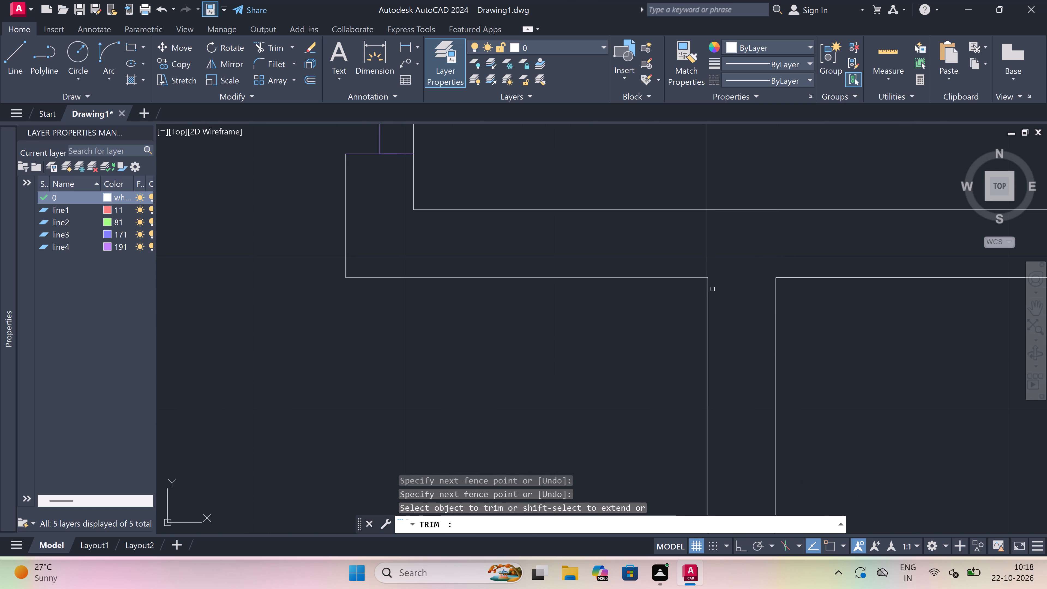
{"action": "scroll", "coordinate": [708, 277], "scroll_direction": "down", "scroll_amount": 7}
{"action": "scroll", "coordinate": [710, 329], "scroll_direction": "up", "scroll_amount": 3}
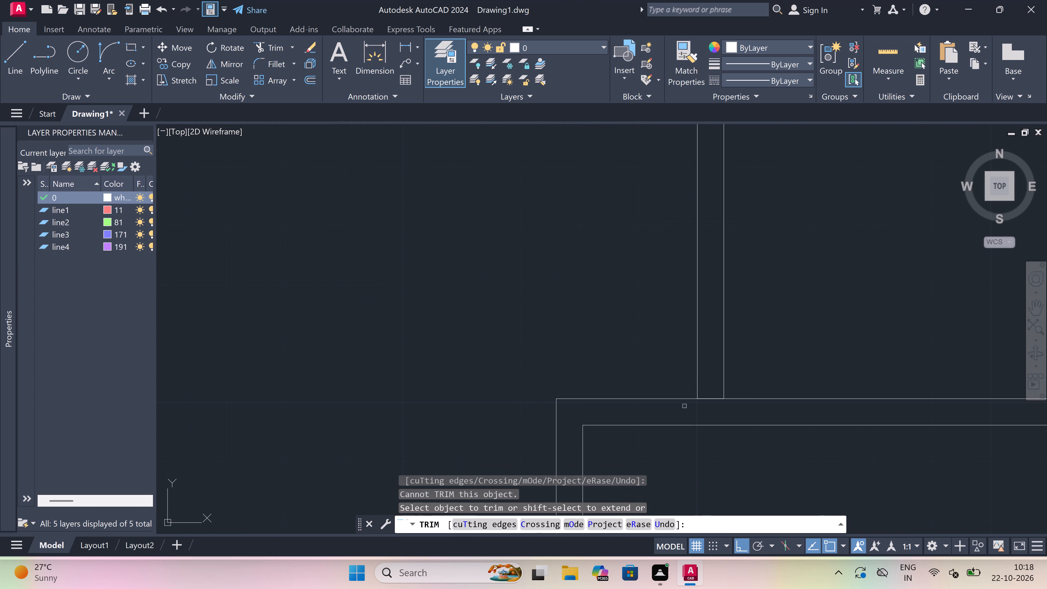
{"action": "scroll", "coordinate": [684, 410], "scroll_direction": "up", "scroll_amount": 1}
{"action": "scroll", "coordinate": [721, 398], "scroll_direction": "up", "scroll_amount": 2}
{"action": "left_click", "coordinate": [722, 400]}
{"action": "left_click", "coordinate": [739, 314]}
{"action": "scroll", "coordinate": [739, 314], "scroll_direction": "down", "scroll_amount": 2}
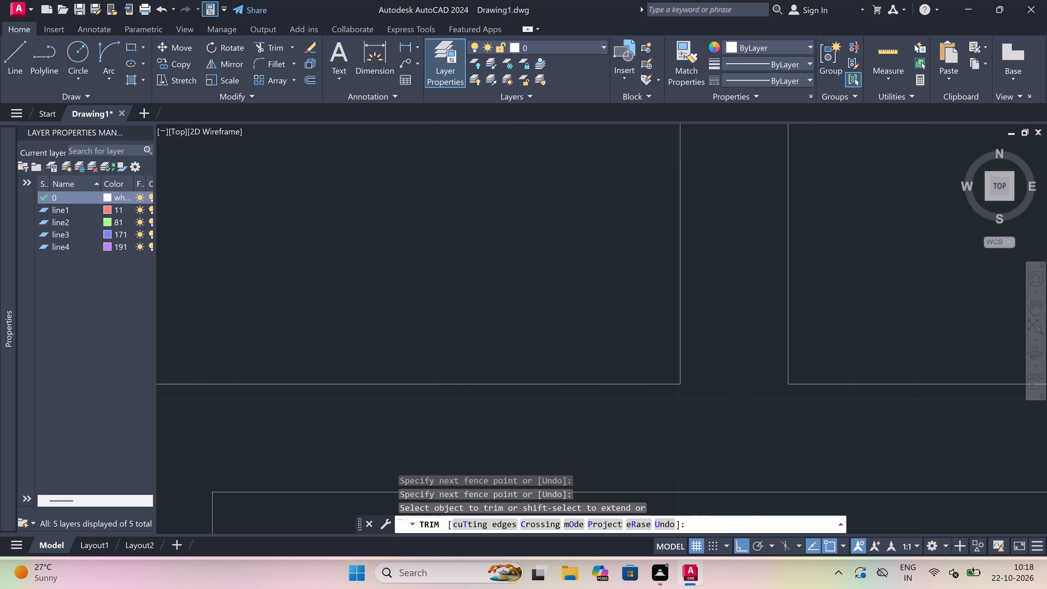
{"action": "scroll", "coordinate": [739, 314], "scroll_direction": "down", "scroll_amount": 4}
{"action": "key", "text": "Escape"}
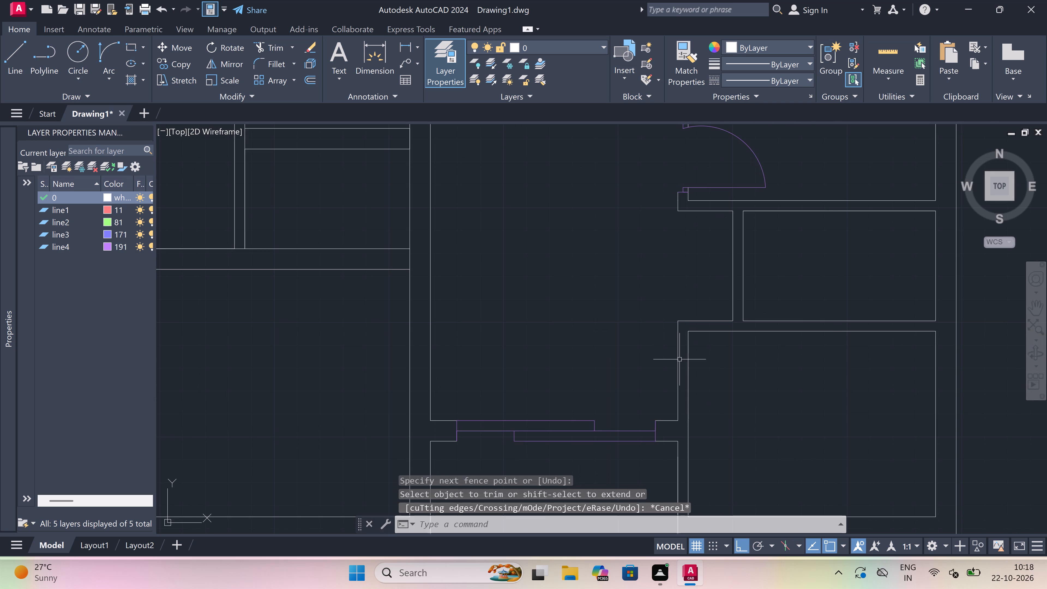
Draw a short line across the hall-side wall's thickness, level with the inner edge of the sliding-door wall.
{"action": "key", "text": "l"}
{"action": "key", "text": "space"}
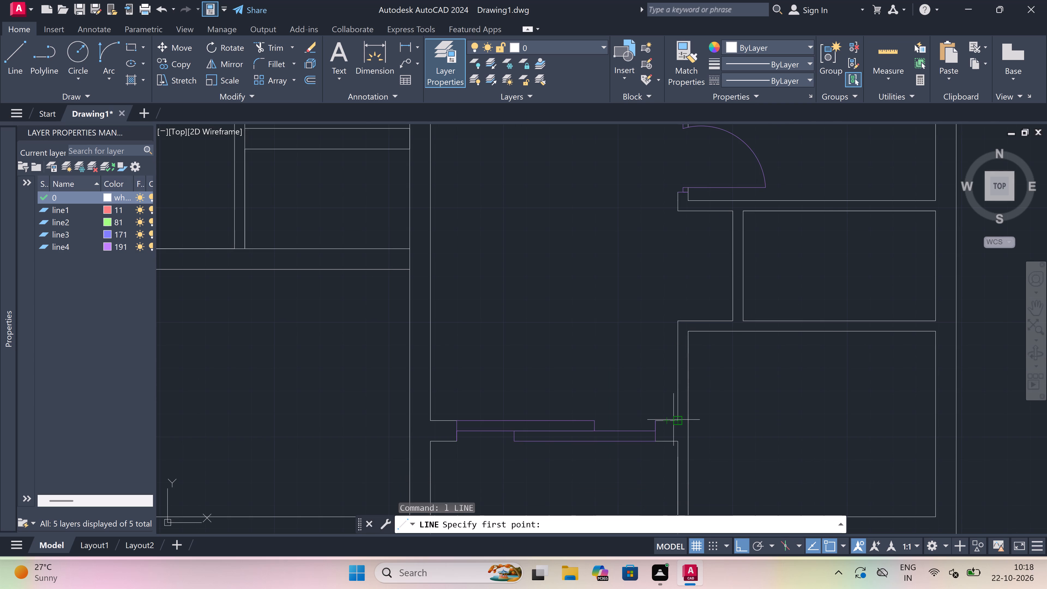
{"action": "scroll", "coordinate": [675, 421], "scroll_direction": "up", "scroll_amount": 3}
{"action": "left_click", "coordinate": [680, 416]}
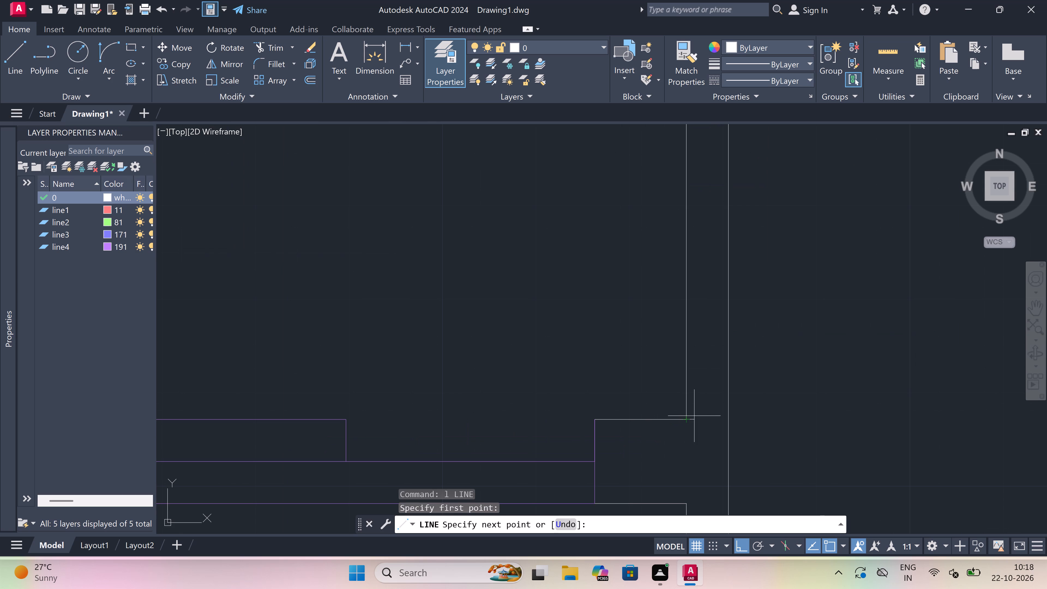
{"action": "left_click", "coordinate": [727, 420]}
{"action": "key", "text": "Escape"}
Draw a short line across the hall-side wall's thickness from the upper-left inner corner of the bottom-right room.
{"action": "scroll", "coordinate": [681, 438], "scroll_direction": "down", "scroll_amount": 1}
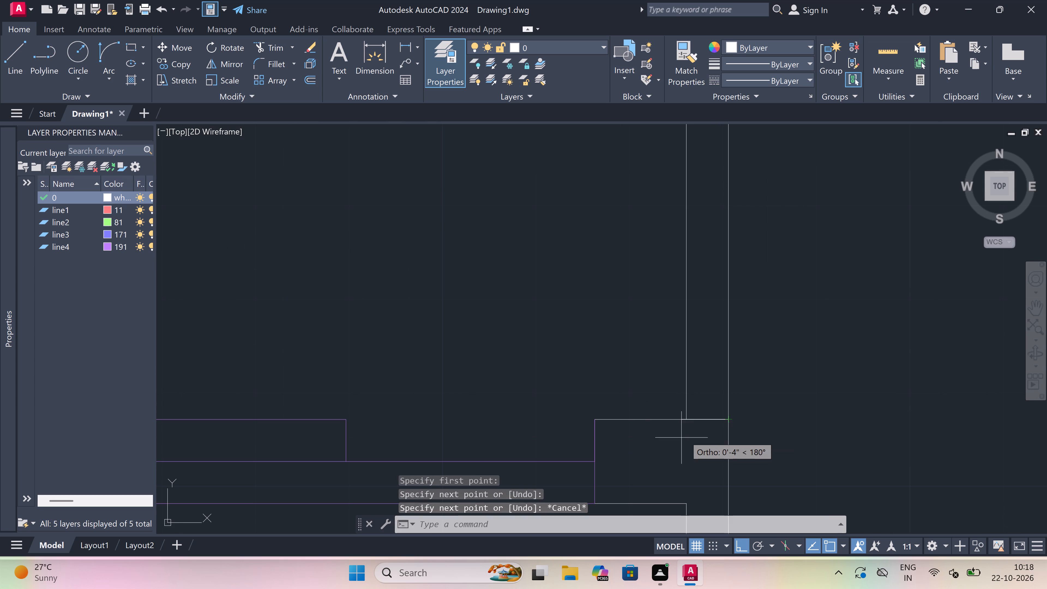
{"action": "scroll", "coordinate": [681, 438], "scroll_direction": "down", "scroll_amount": 3}
{"action": "scroll", "coordinate": [692, 371], "scroll_direction": "up", "scroll_amount": 3}
{"action": "key", "text": "space"}
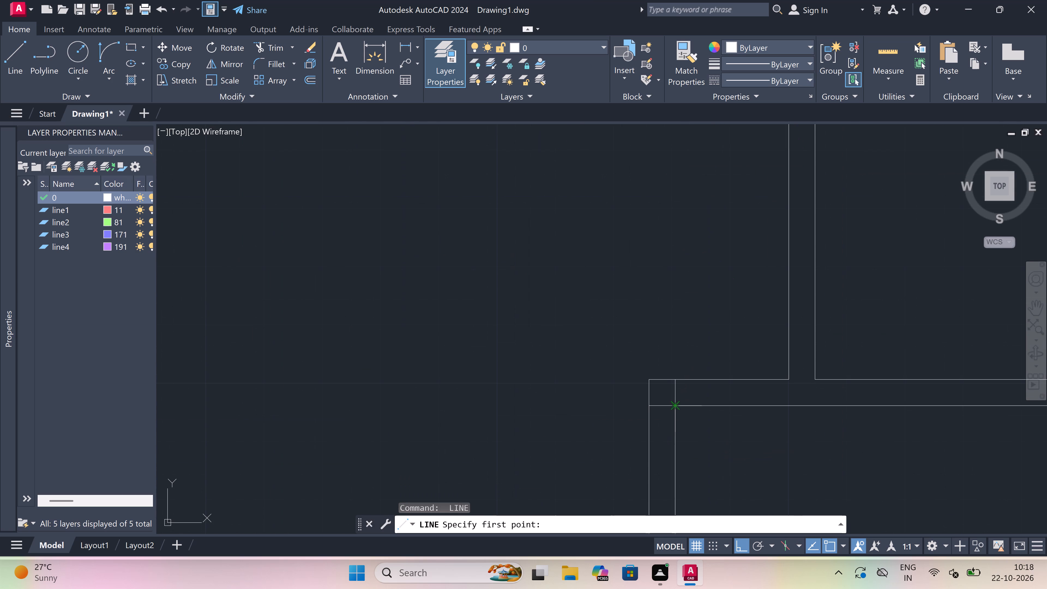
{"action": "left_click", "coordinate": [675, 406]}
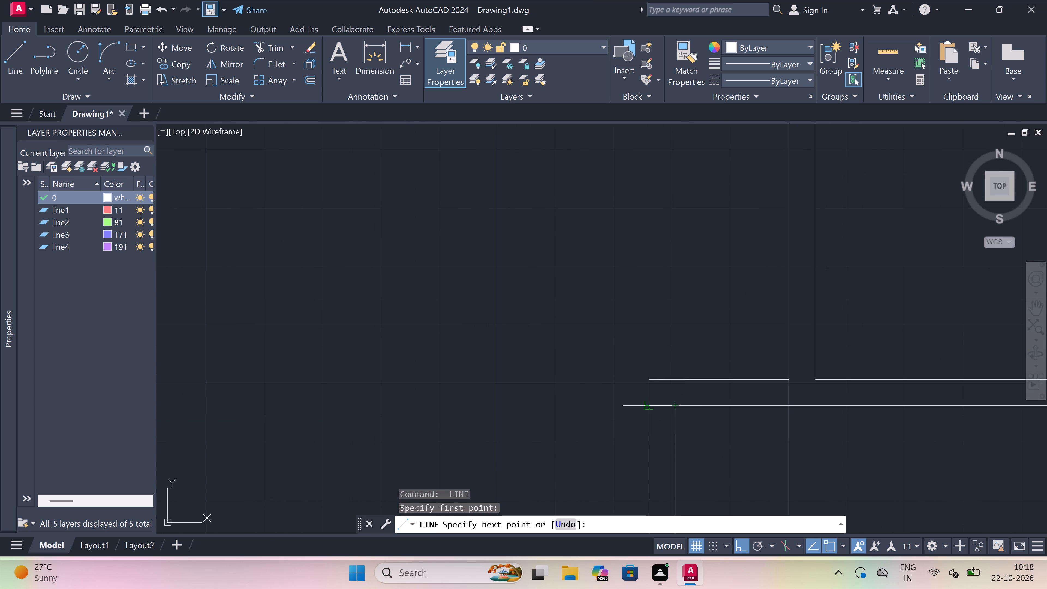
{"action": "left_click", "coordinate": [654, 397]}
{"action": "key", "text": "ctrl+z"}
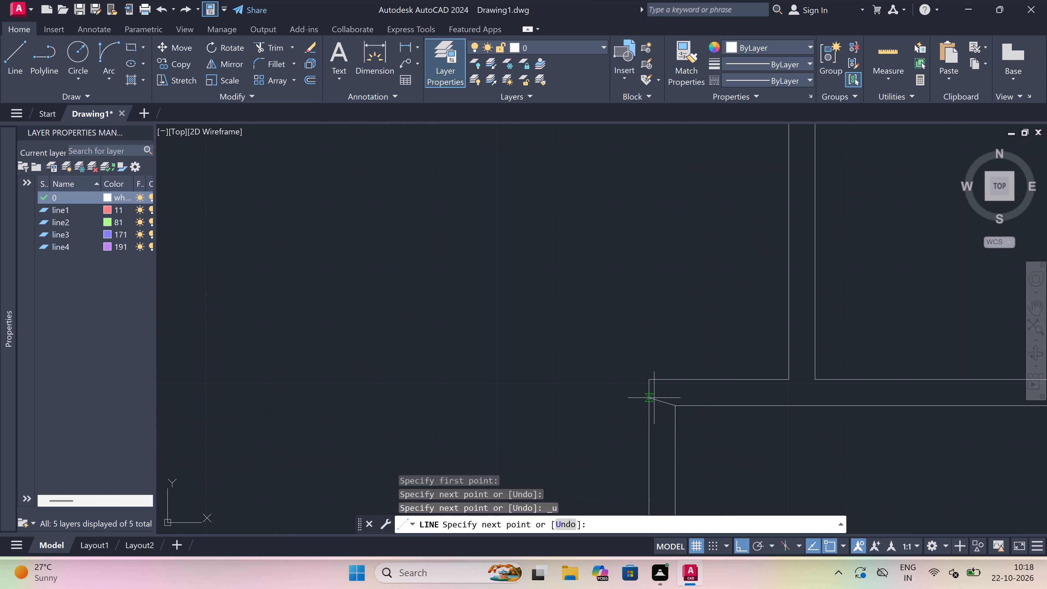
{"action": "left_click", "coordinate": [652, 405]}
{"action": "key", "text": "Escape"}
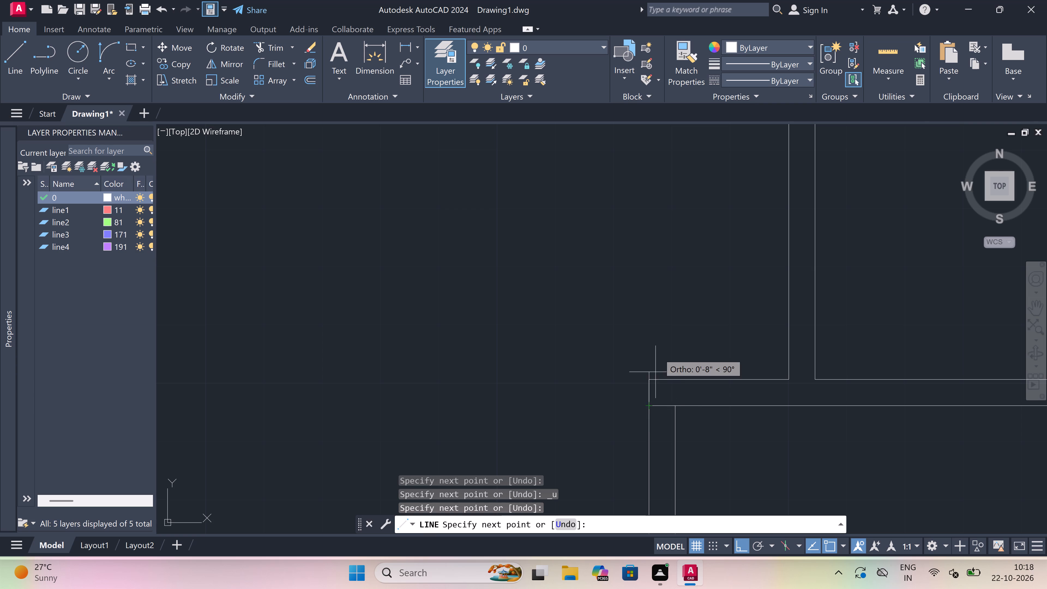
Trim both lines of the bottom-right room's hall-side wall between the two short cross lines to open the room.
{"action": "scroll", "coordinate": [658, 347], "scroll_direction": "down", "scroll_amount": 4}
{"action": "scroll", "coordinate": [663, 375], "scroll_direction": "up", "scroll_amount": 2}
{"action": "type", "text": "tr"}
{"action": "key", "text": "space"}
{"action": "double_click", "coordinate": [679, 372]}
{"action": "left_click", "coordinate": [600, 370]}
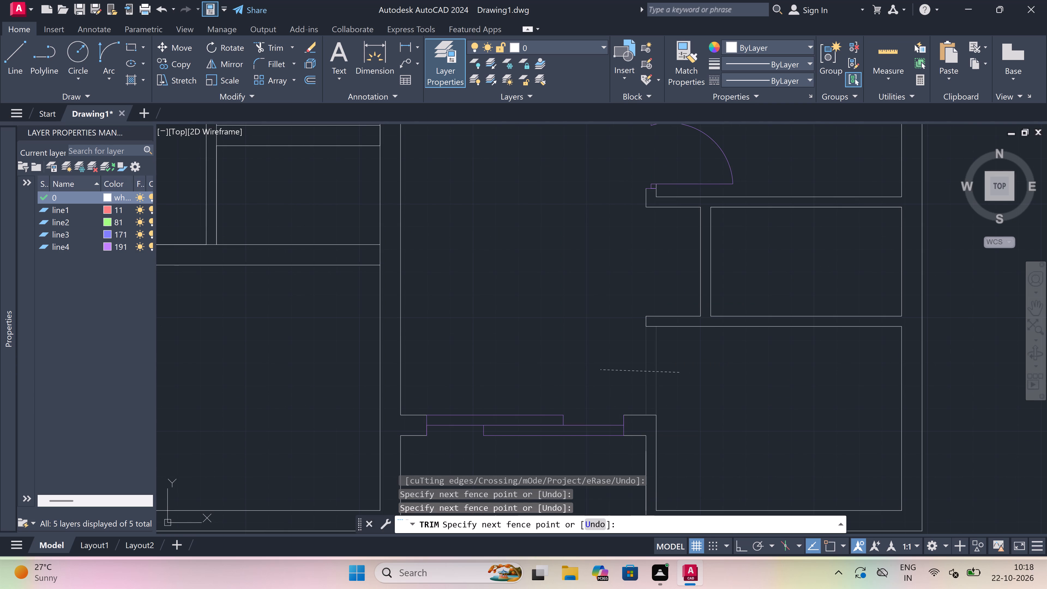
{"action": "key", "text": "Escape"}
{"action": "scroll", "coordinate": [663, 362], "scroll_direction": "down", "scroll_amount": 4}
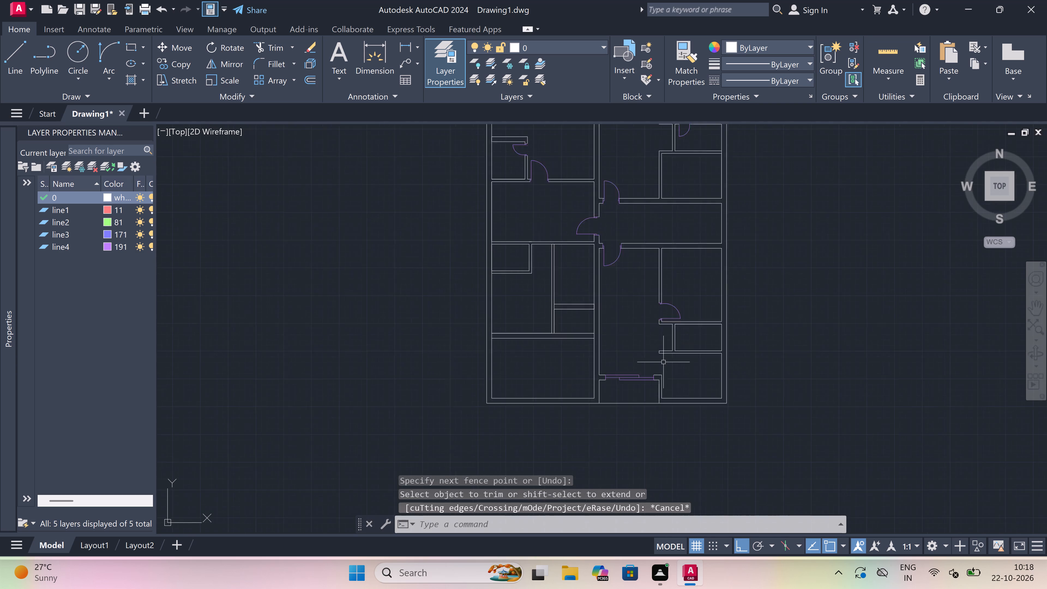
{"action": "scroll", "coordinate": [664, 362], "scroll_direction": "up", "scroll_amount": 2}
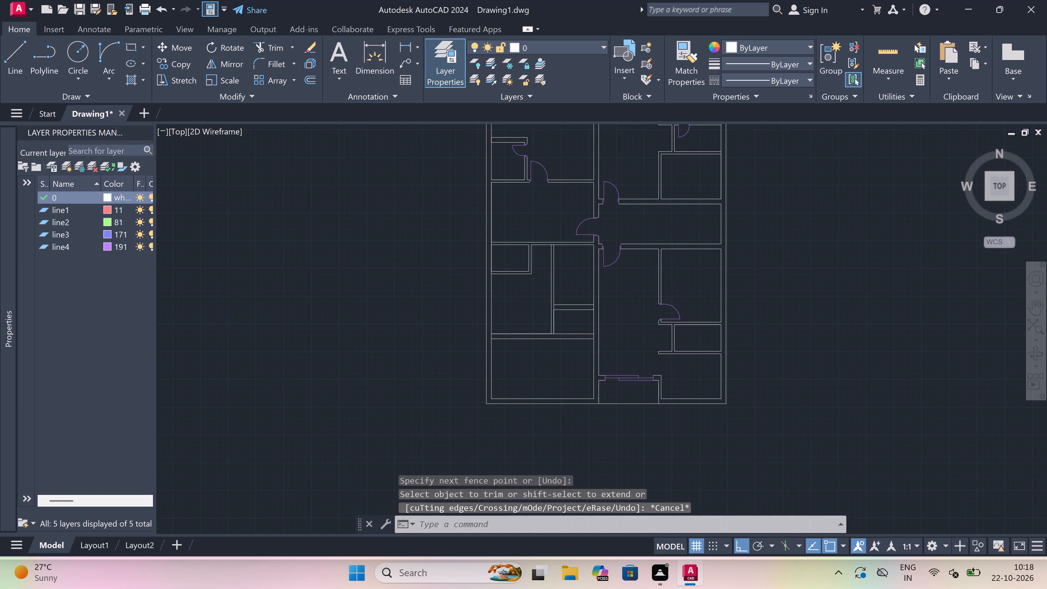
Draw the inner outline of a corner room from the bottom-left room's lower hall-side corner, 5' wide and 5'7.5" high, ending at the hall-side wall.
{"action": "scroll", "coordinate": [664, 362], "scroll_direction": "down", "scroll_amount": 2}
{"action": "scroll", "coordinate": [612, 339], "scroll_direction": "up", "scroll_amount": 1}
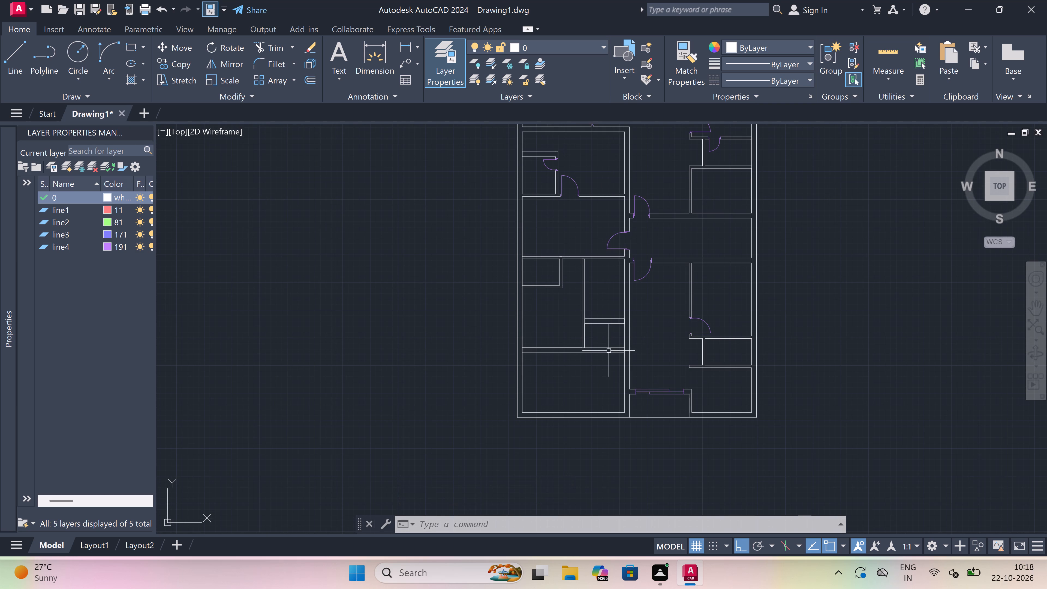
{"action": "key", "text": "l"}
{"action": "key", "text": "space"}
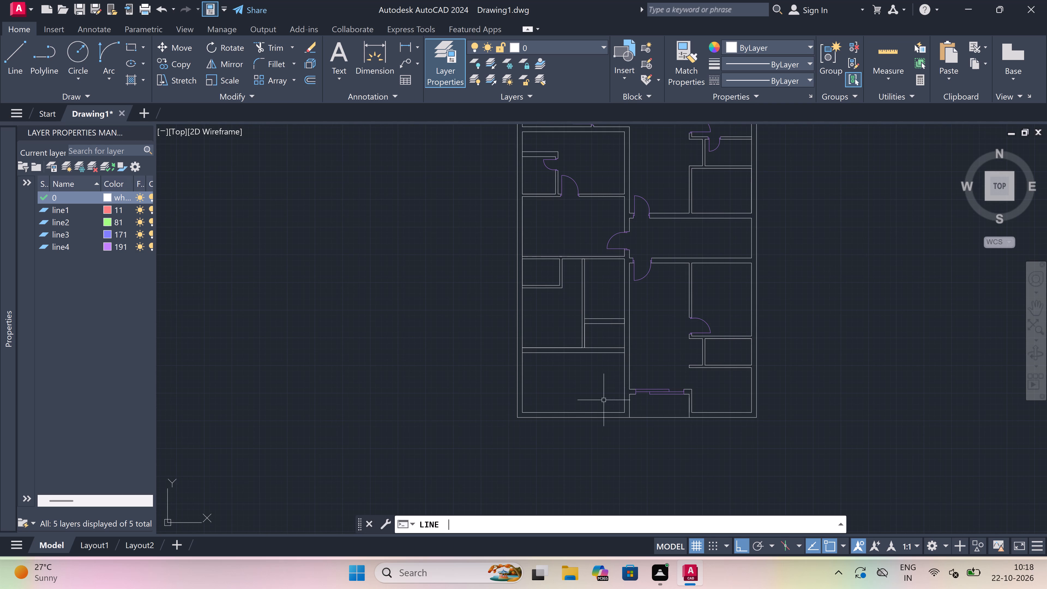
{"action": "scroll", "coordinate": [619, 461], "scroll_direction": "up", "scroll_amount": 2}
{"action": "scroll", "coordinate": [624, 402], "scroll_direction": "down", "scroll_amount": 3}
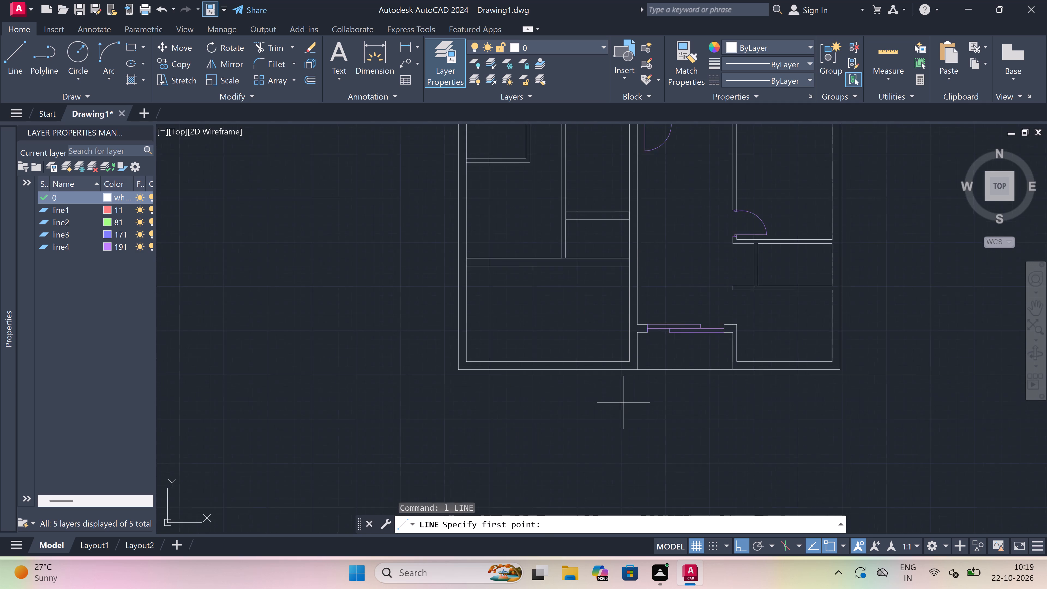
{"action": "scroll", "coordinate": [619, 375], "scroll_direction": "up", "scroll_amount": 4}
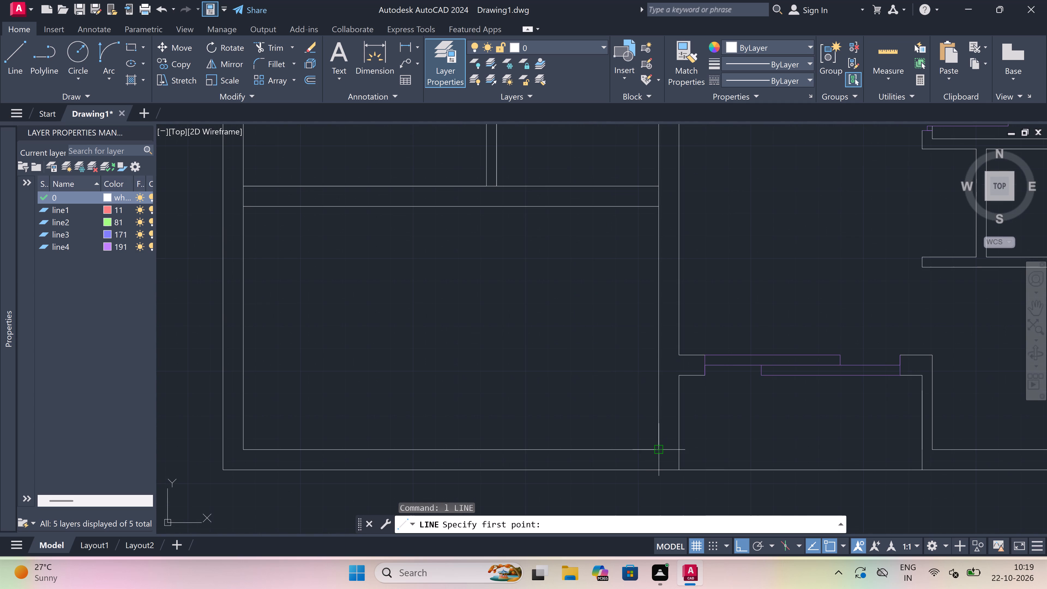
{"action": "left_click", "coordinate": [657, 451]}
{"action": "key", "text": "5"}
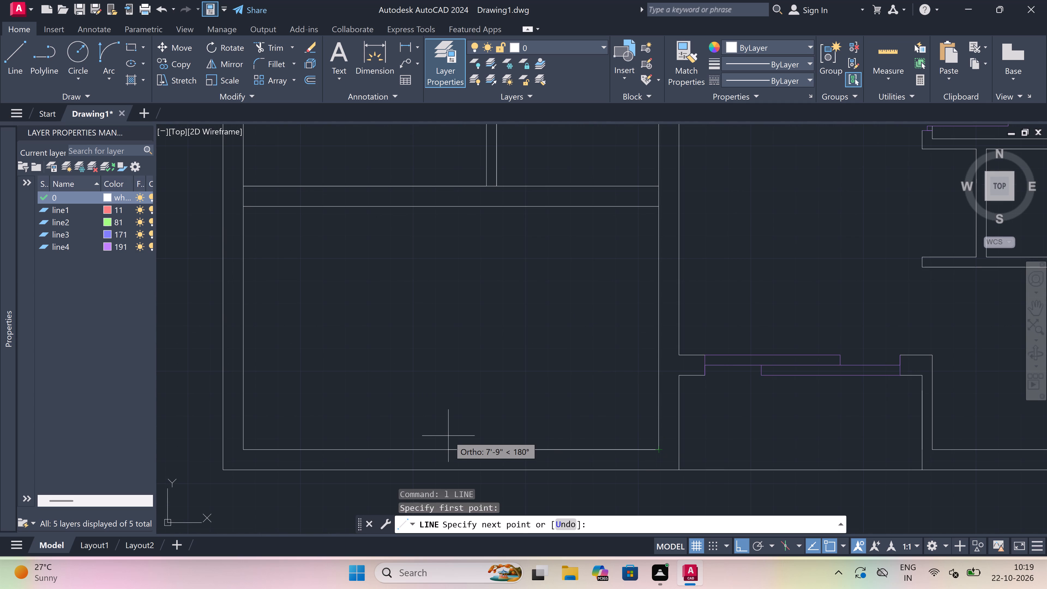
{"action": "type", "text": "'"}
{"action": "key", "text": "space"}
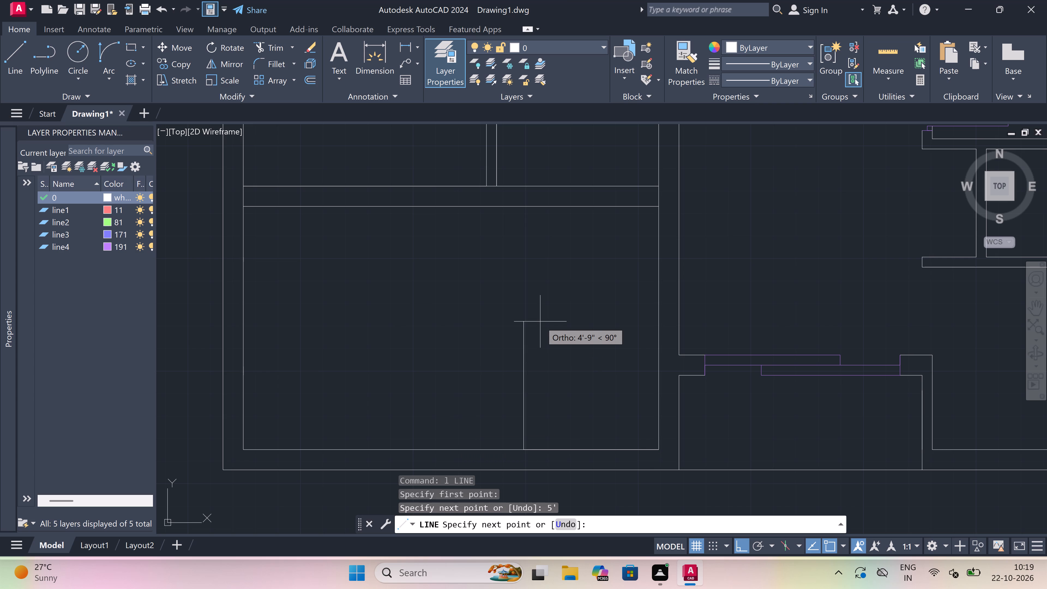
{"action": "type", "text": "5'7.5\""}
{"action": "key", "text": "space"}
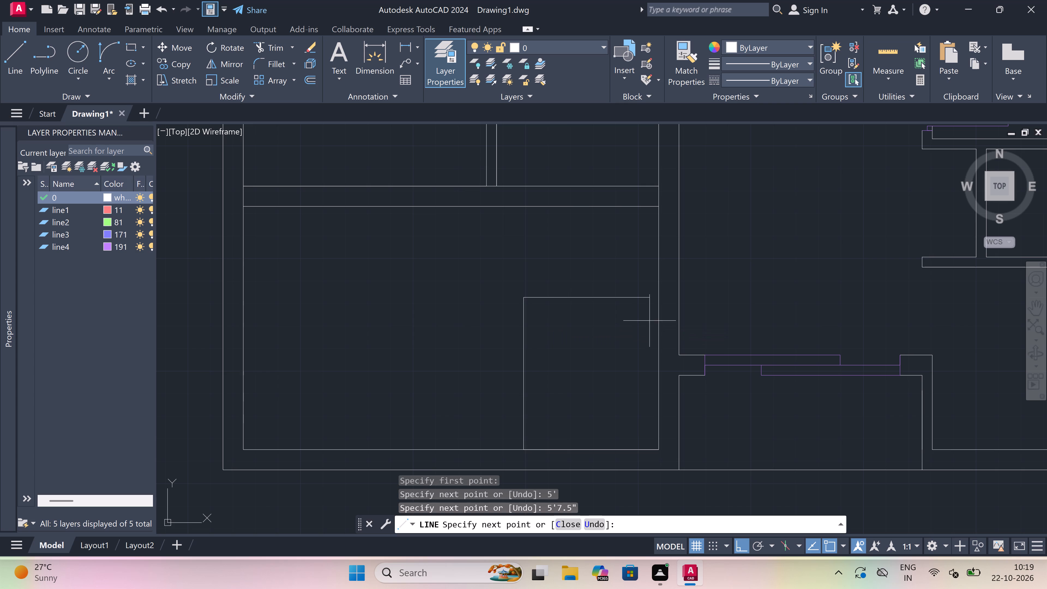
{"action": "left_click", "coordinate": [660, 295]}
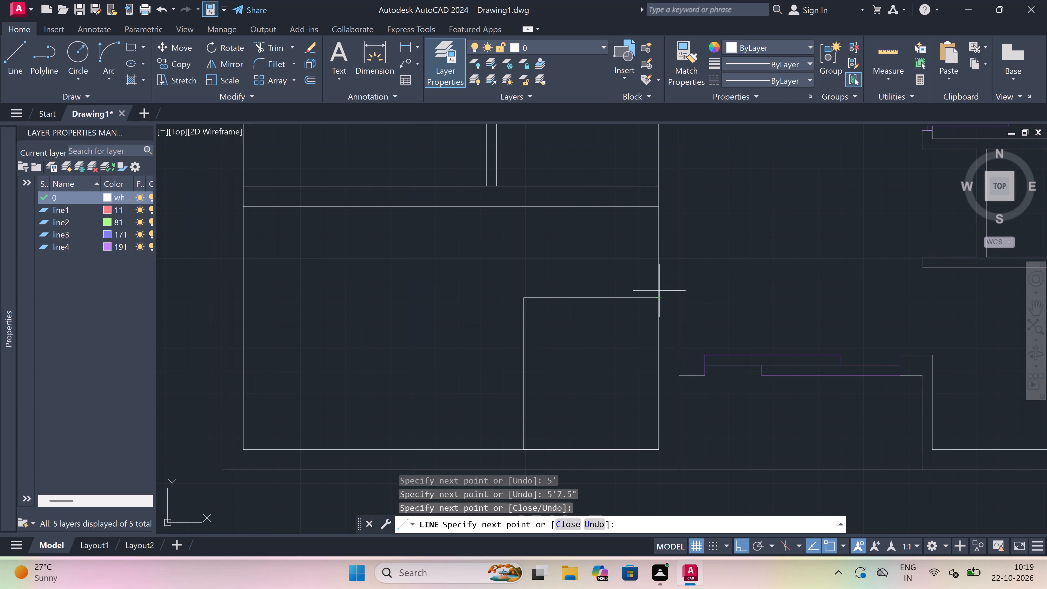
Draw the outer partition lines around the new corner room with a 4.5" wall thickness, ending at the bottom wall.
{"action": "type", "text": "4.5\""}
{"action": "key", "text": "space"}
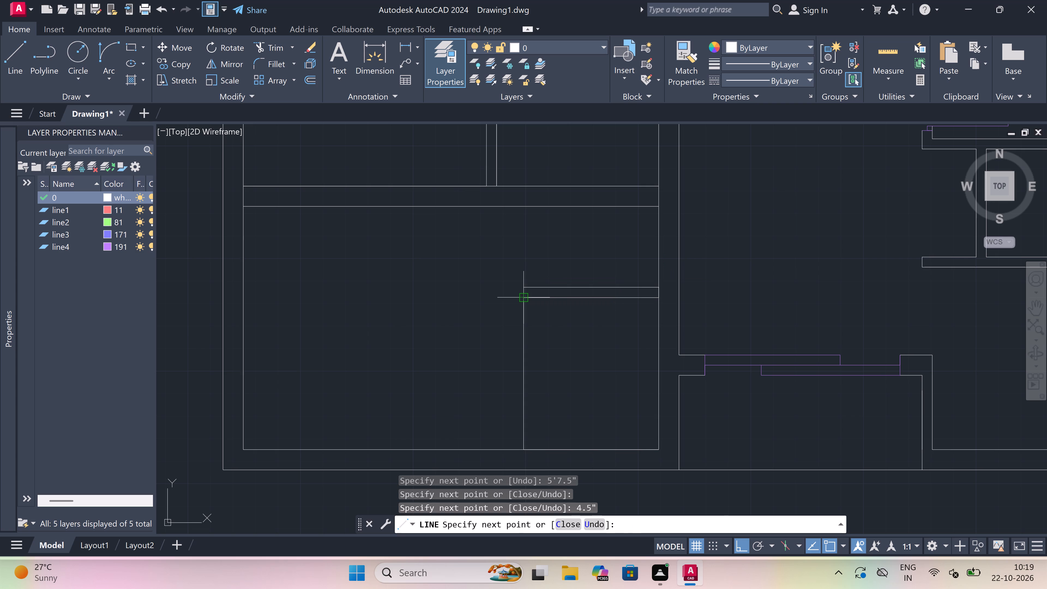
{"action": "left_click", "coordinate": [524, 284]}
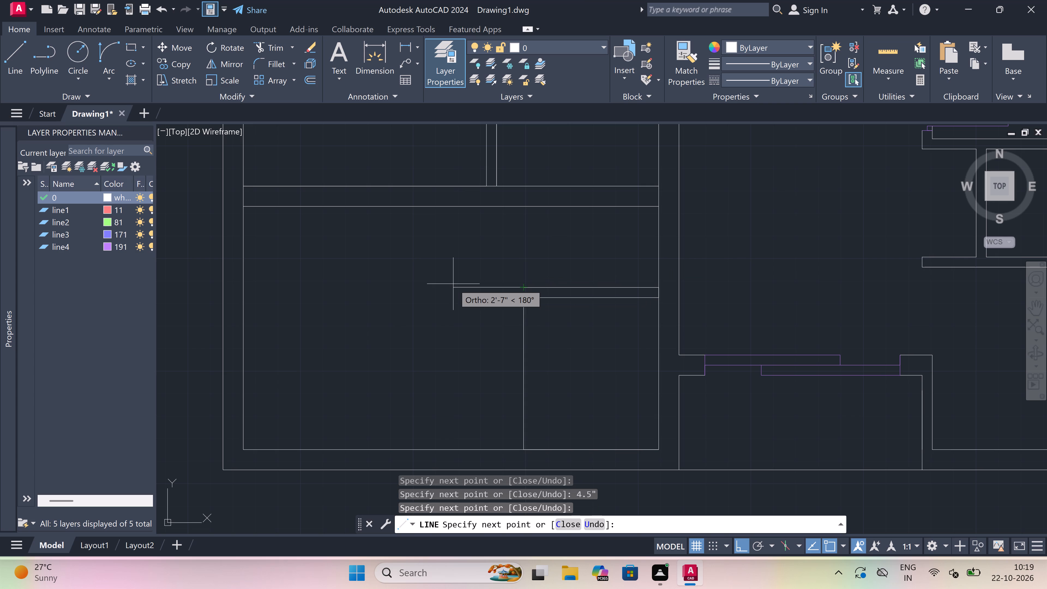
{"action": "type", "text": "4.5\""}
{"action": "key", "text": "space"}
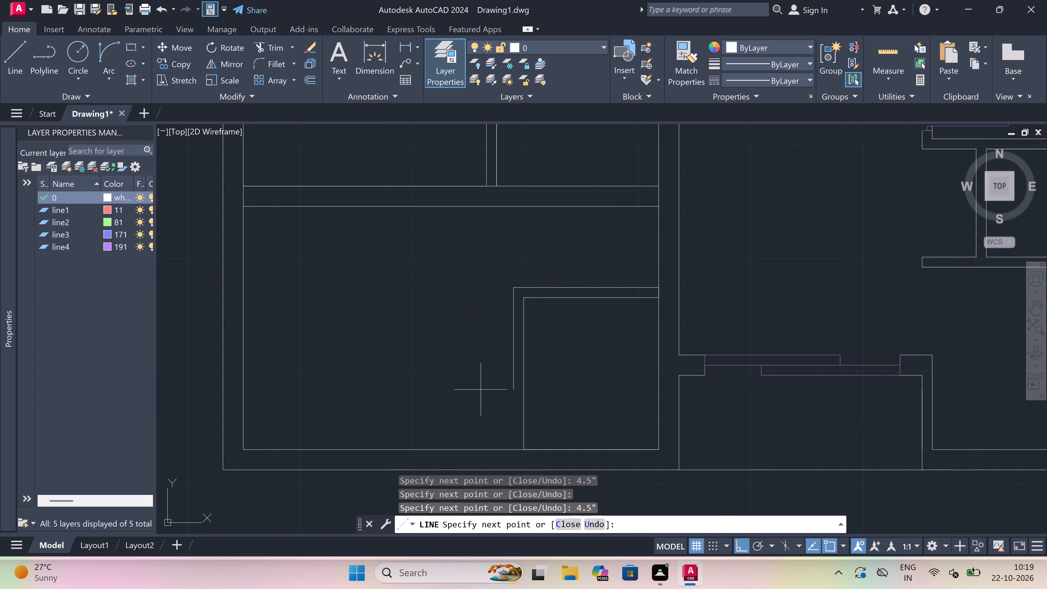
{"action": "left_click", "coordinate": [512, 446]}
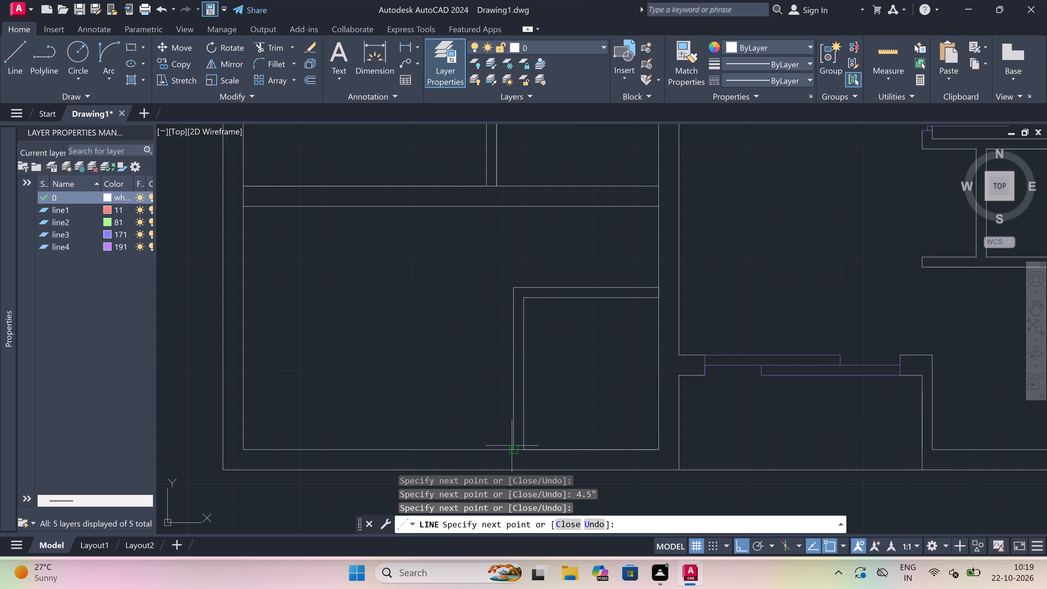
{"action": "key", "text": "Escape"}
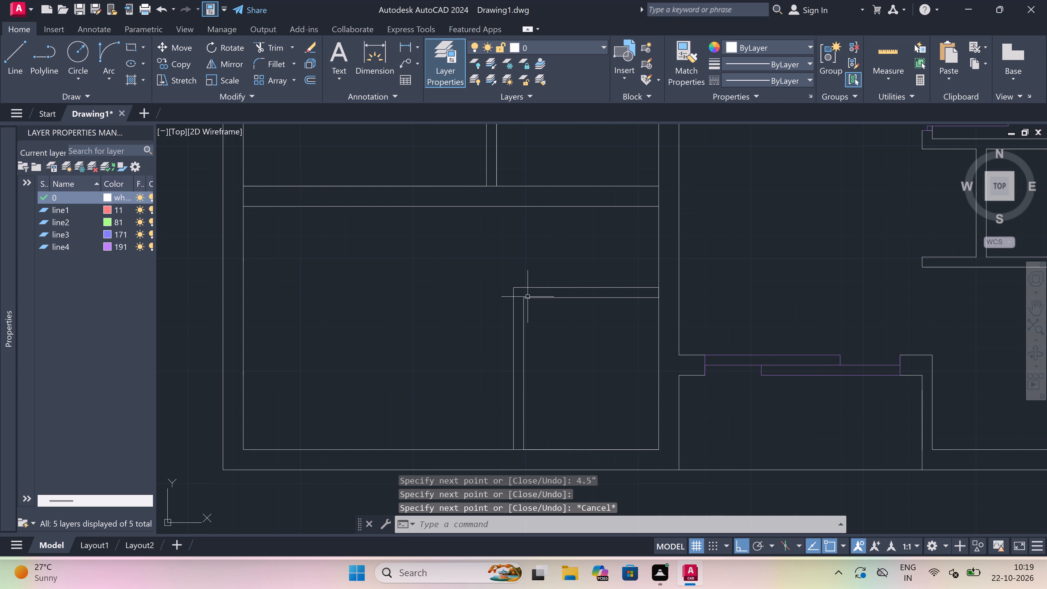
Draw two parallel lines extending the new room's vertical partition up to the wall above.
{"action": "scroll", "coordinate": [531, 266], "scroll_direction": "up", "scroll_amount": 3}
{"action": "scroll", "coordinate": [521, 278], "scroll_direction": "down", "scroll_amount": 5}
{"action": "scroll", "coordinate": [513, 247], "scroll_direction": "up", "scroll_amount": 2}
{"action": "key", "text": "space"}
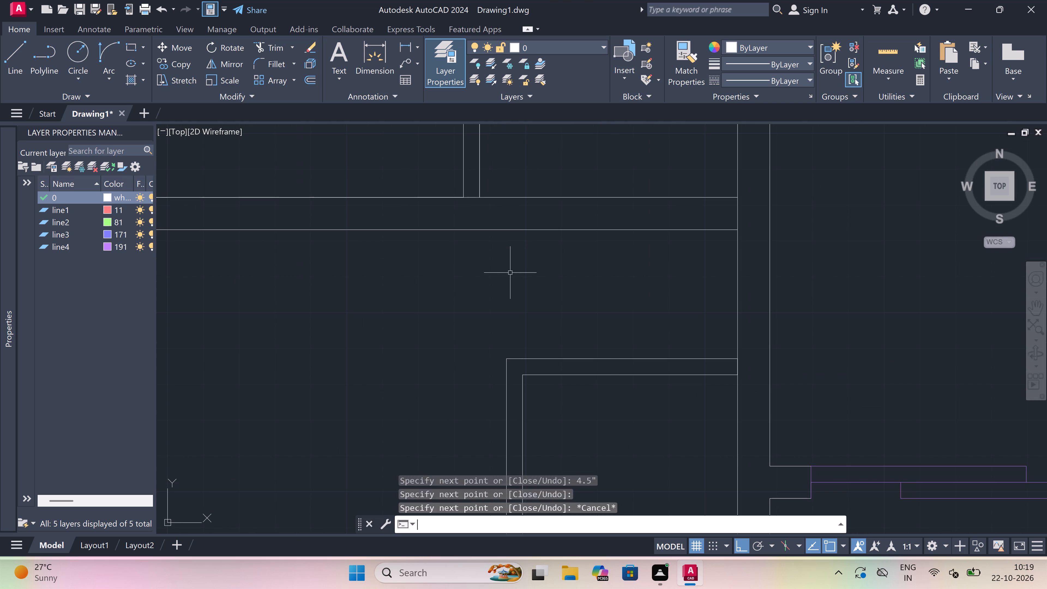
{"action": "left_click", "coordinate": [510, 358]}
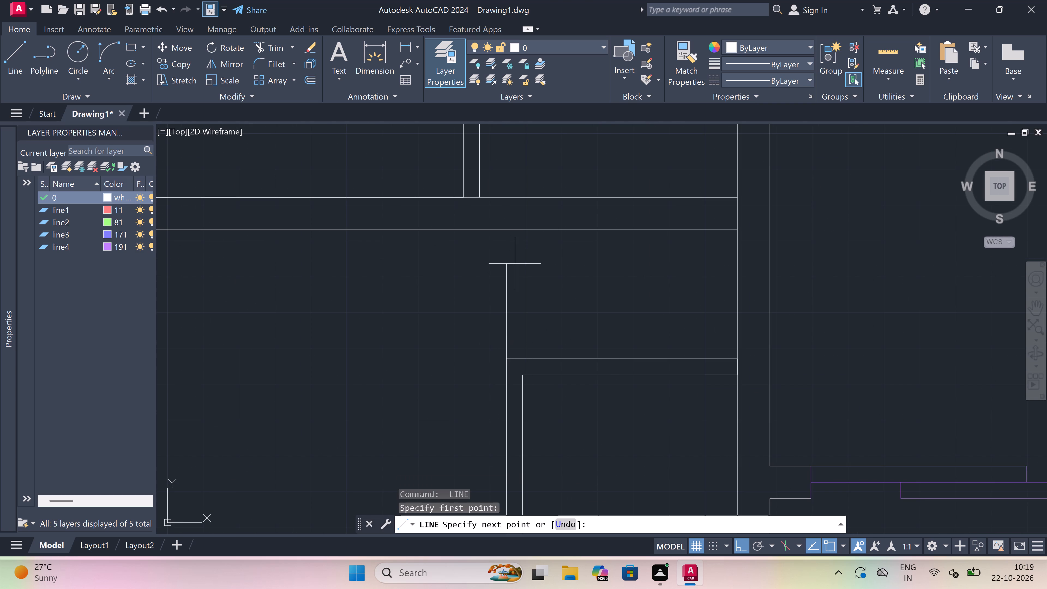
{"action": "left_click", "coordinate": [508, 227]}
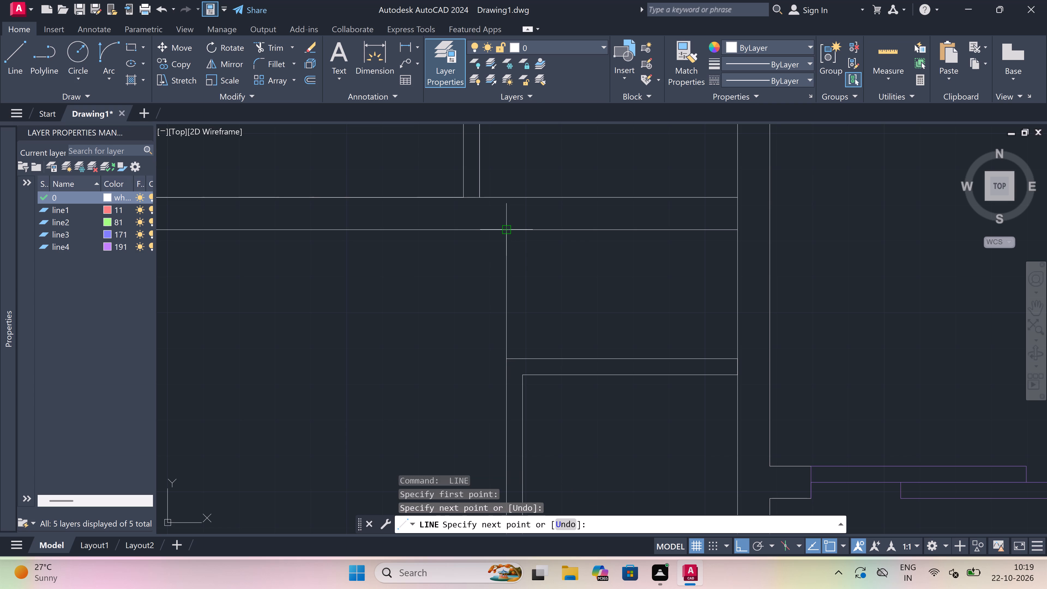
{"action": "key", "text": "Escape"}
{"action": "key", "text": "space"}
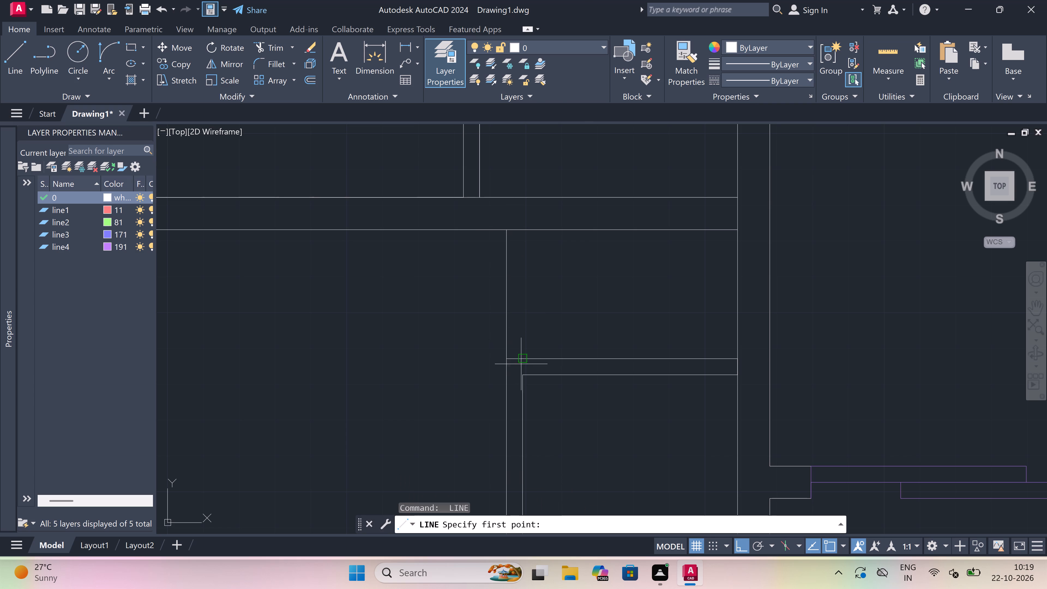
{"action": "left_click_drag", "start_coordinate": [521, 357], "coordinate": [523, 352]}
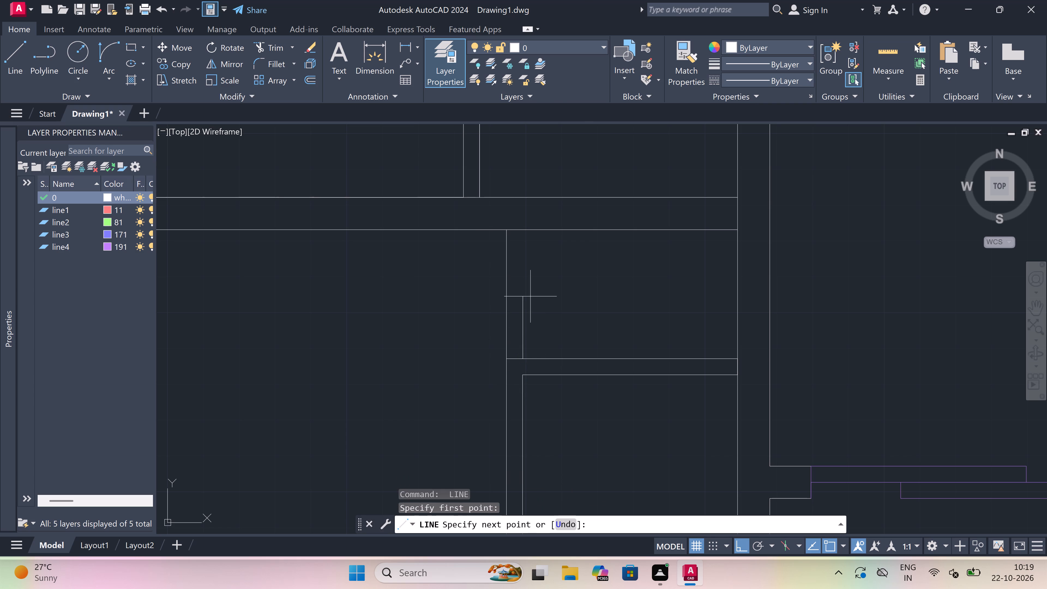
{"action": "left_click", "coordinate": [521, 228]}
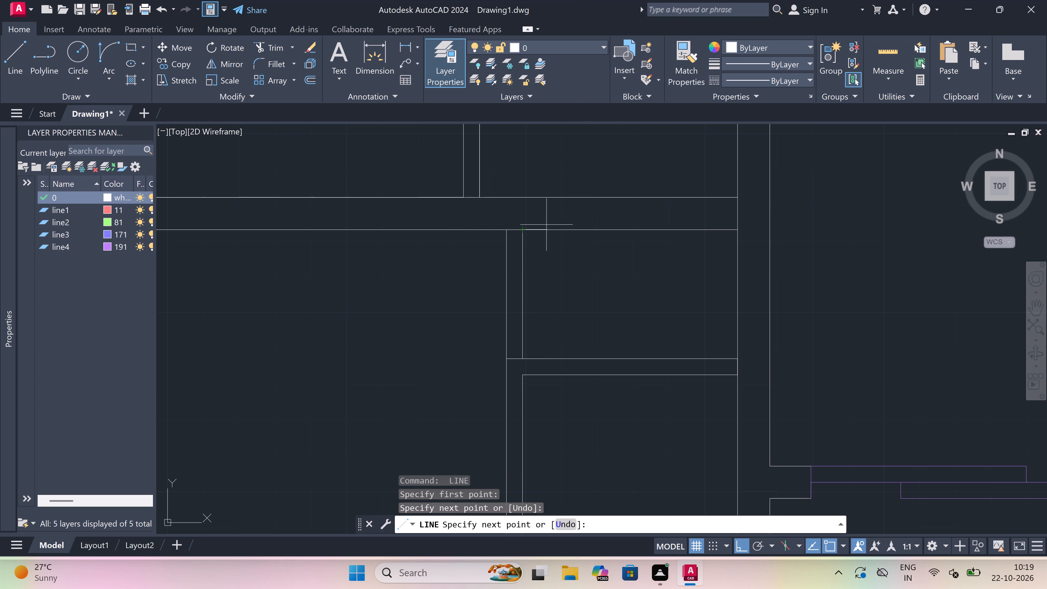
{"action": "key", "text": "Escape"}
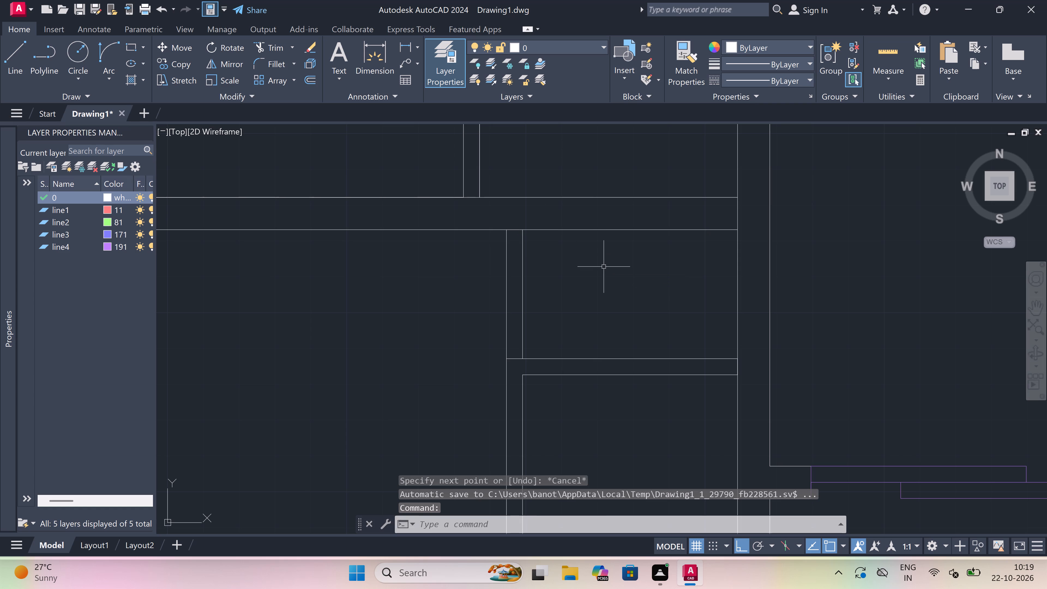
Trim the crossing line segments where the new partitions meet the upper wall, each other and the hall-side wall.
{"action": "key", "text": "t"}
{"action": "key", "text": "r"}
{"action": "key", "text": "space"}
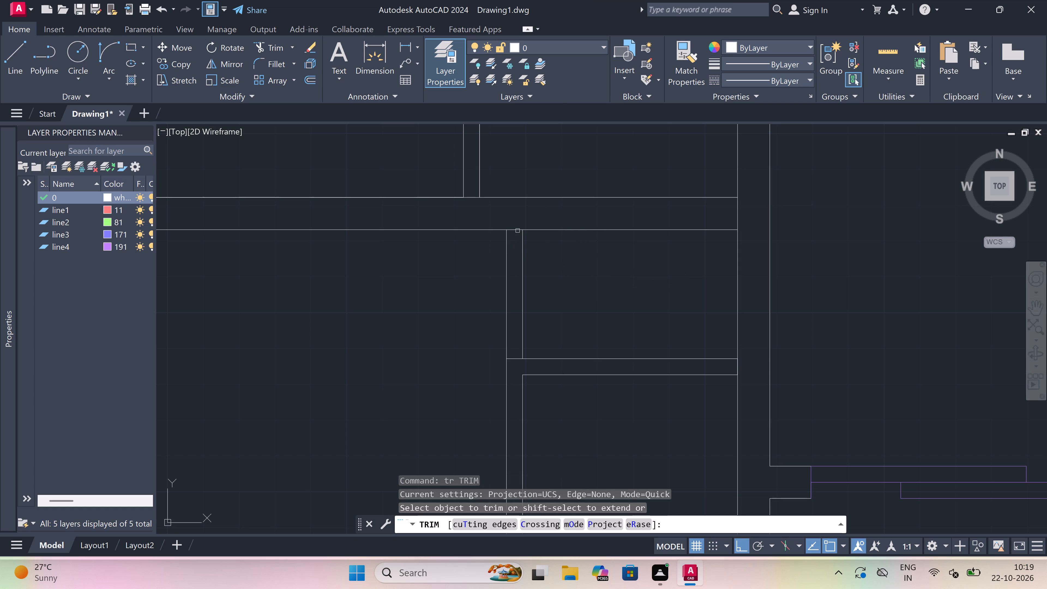
{"action": "left_click", "coordinate": [518, 223]}
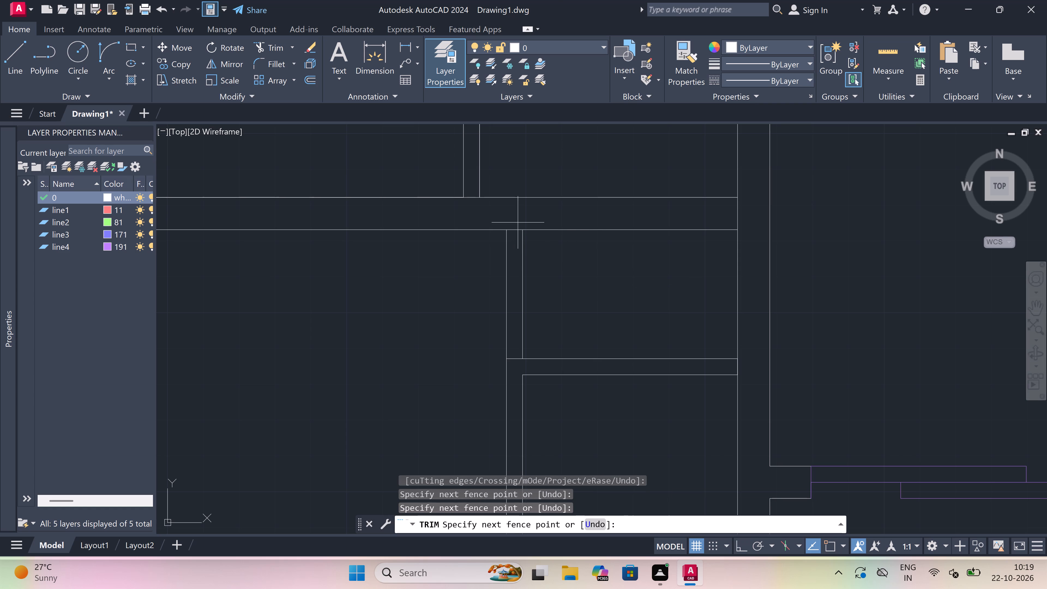
{"action": "left_click", "coordinate": [512, 362]}
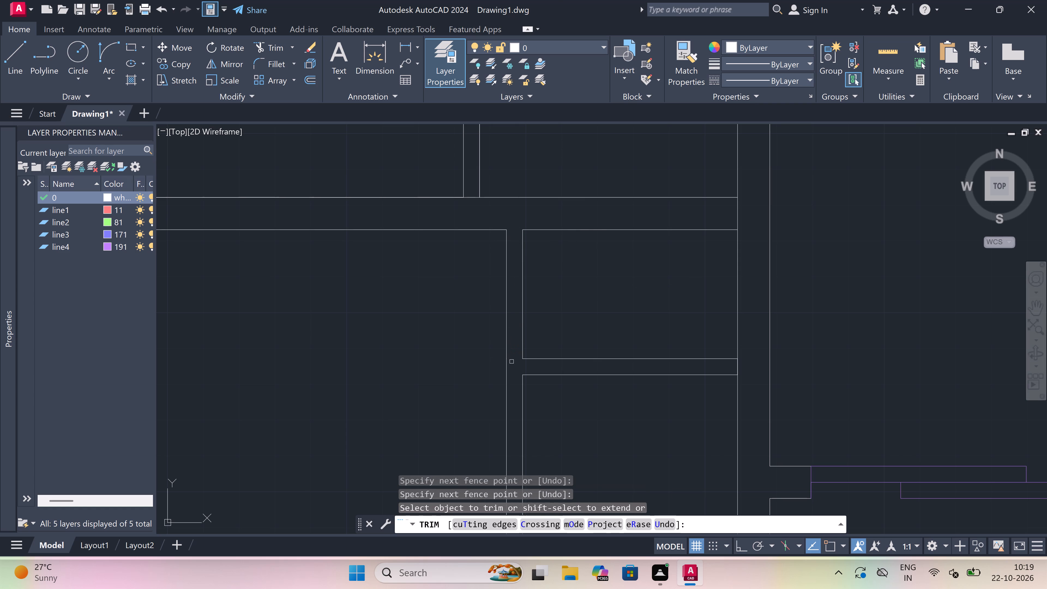
{"action": "scroll", "coordinate": [574, 308], "scroll_direction": "down", "scroll_amount": 3}
{"action": "scroll", "coordinate": [600, 302], "scroll_direction": "up", "scroll_amount": 2}
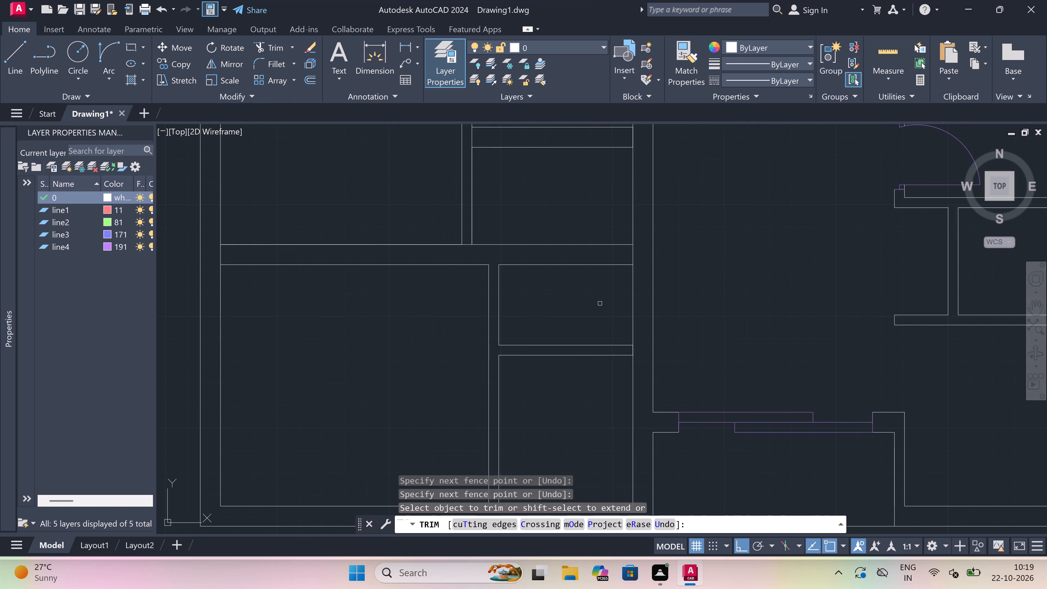
{"action": "scroll", "coordinate": [620, 364], "scroll_direction": "up", "scroll_amount": 1}
{"action": "scroll", "coordinate": [646, 342], "scroll_direction": "up", "scroll_amount": 2}
{"action": "left_click", "coordinate": [645, 341]}
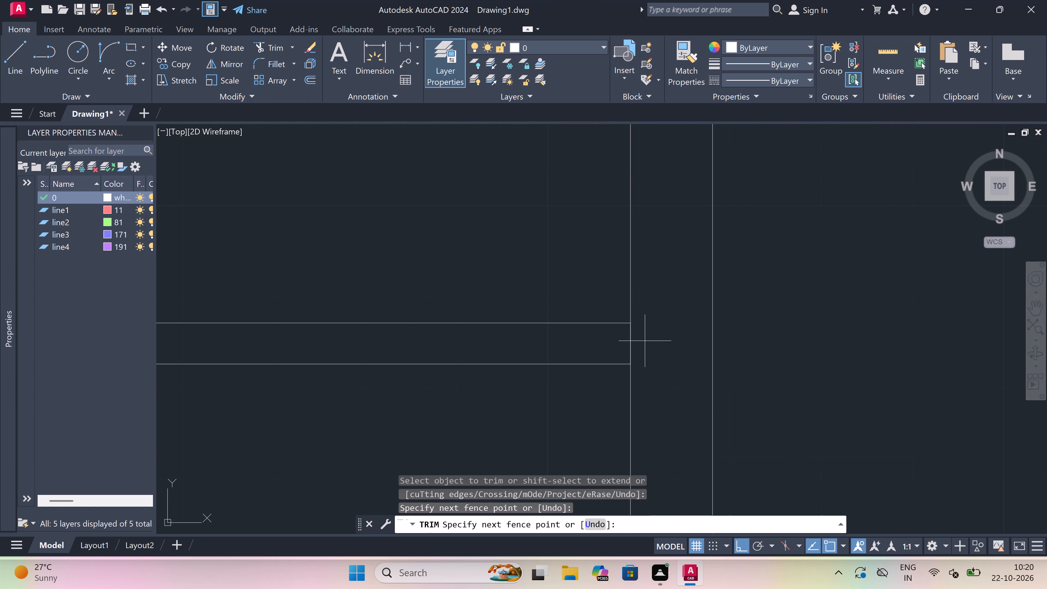
{"action": "left_click", "coordinate": [602, 344]}
{"action": "scroll", "coordinate": [603, 344], "scroll_direction": "down", "scroll_amount": 4}
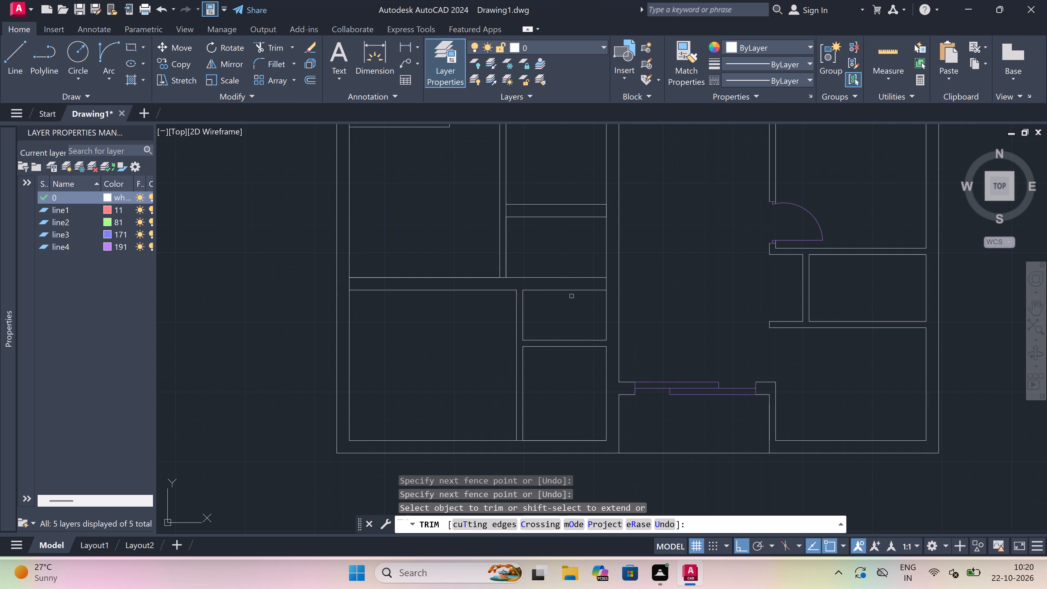
{"action": "scroll", "coordinate": [570, 303], "scroll_direction": "up", "scroll_amount": 1}
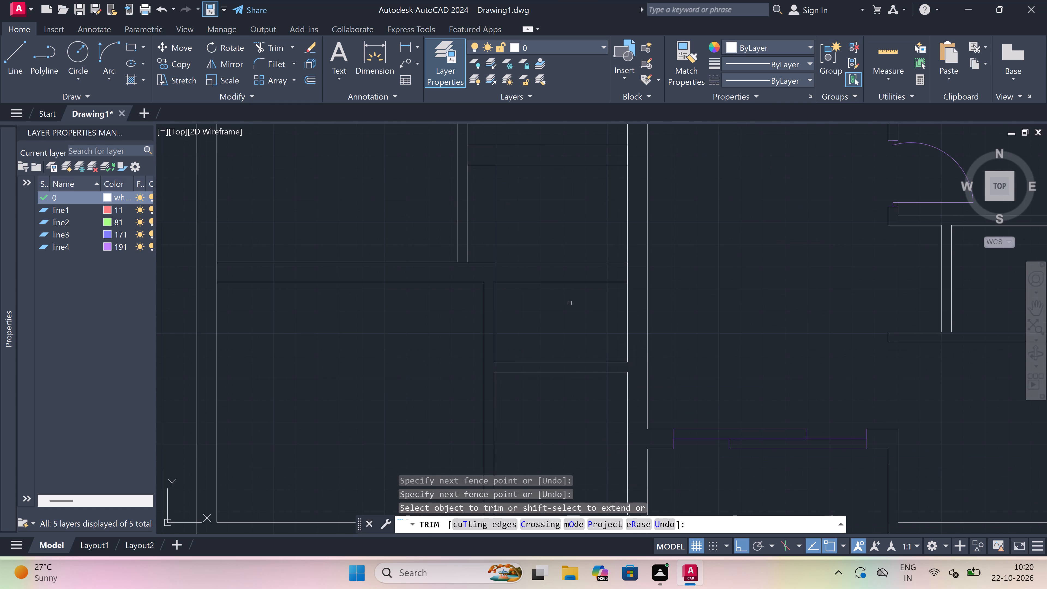
{"action": "key", "text": "Escape"}
Extend the upper and lower lines of the small space above the corner room across the hall-side wall's thickness.
{"action": "key", "text": "e"}
{"action": "type", "text": "x"}
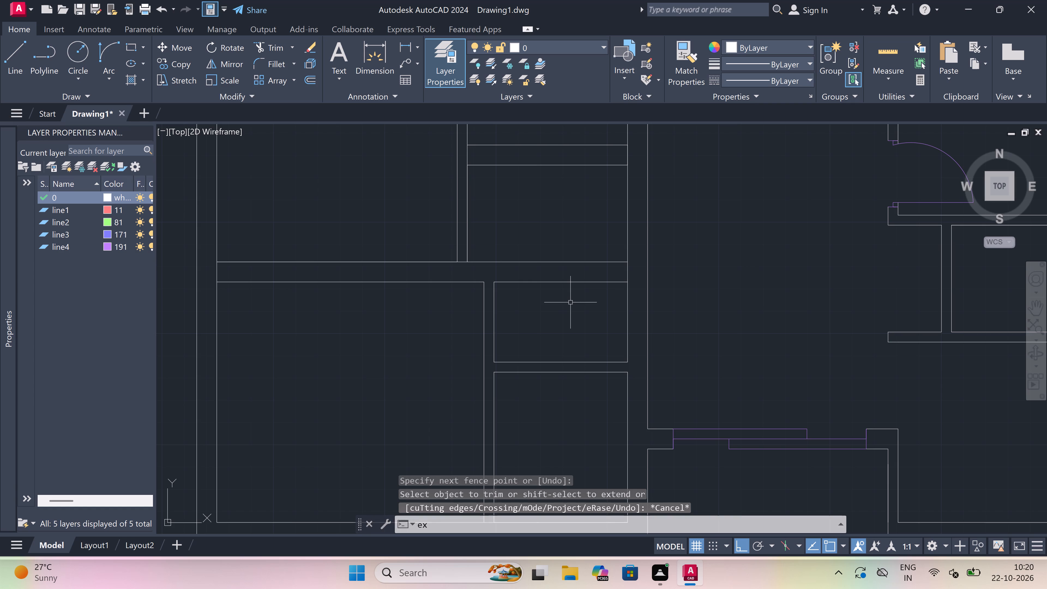
{"action": "key", "text": "space"}
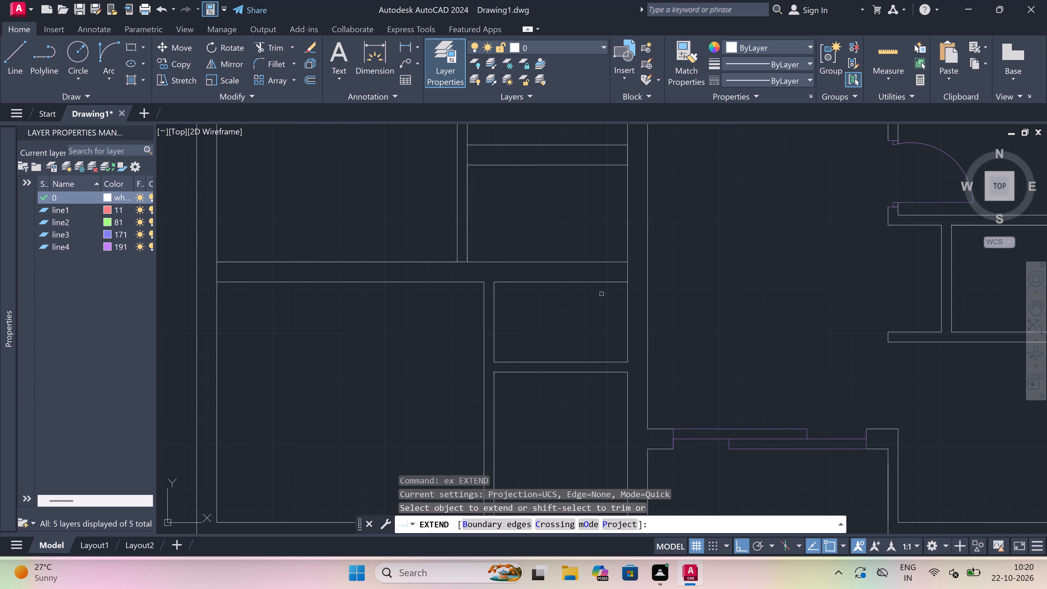
{"action": "left_click", "coordinate": [615, 280]}
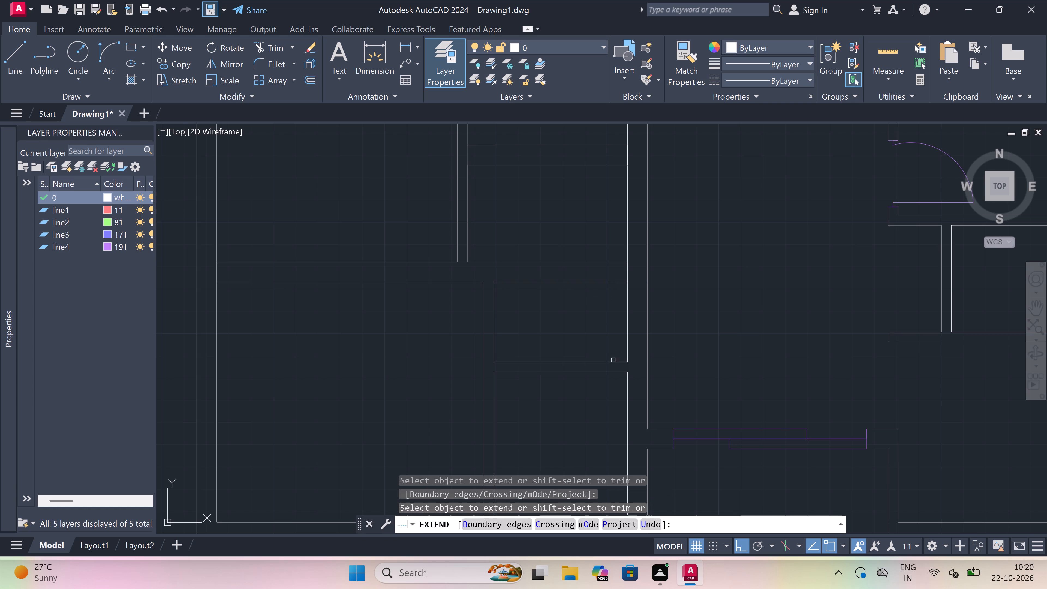
{"action": "left_click", "coordinate": [615, 360]}
{"action": "key", "text": "Escape"}
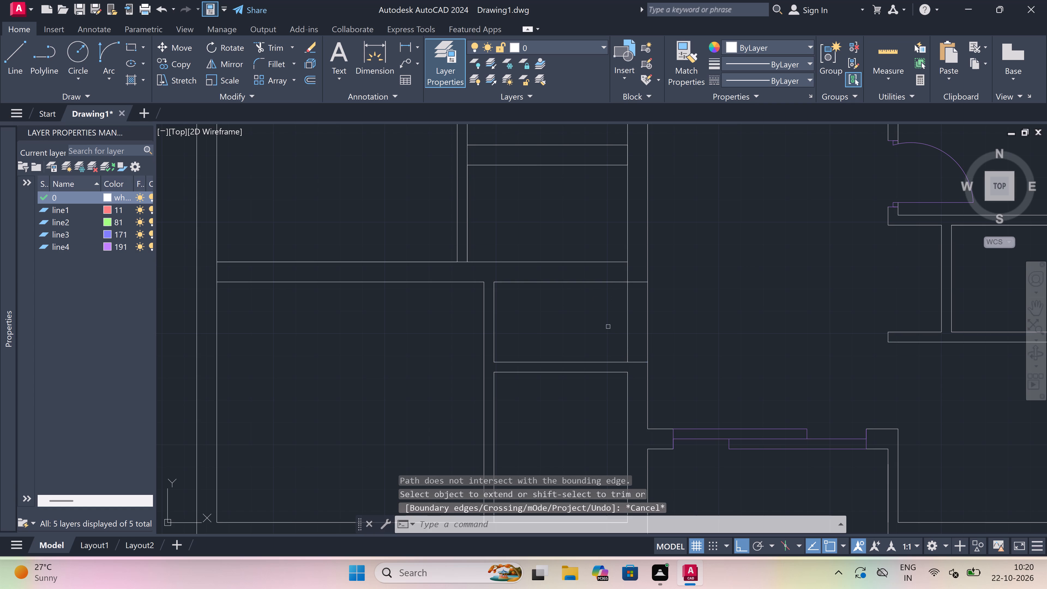
Trim both hall-side wall lines across the small space above the corner room, plus the leftover stub inside the wall above it.
{"action": "key", "text": "t"}
{"action": "key", "text": "r"}
{"action": "key", "text": "space"}
{"action": "left_click", "coordinate": [604, 321]}
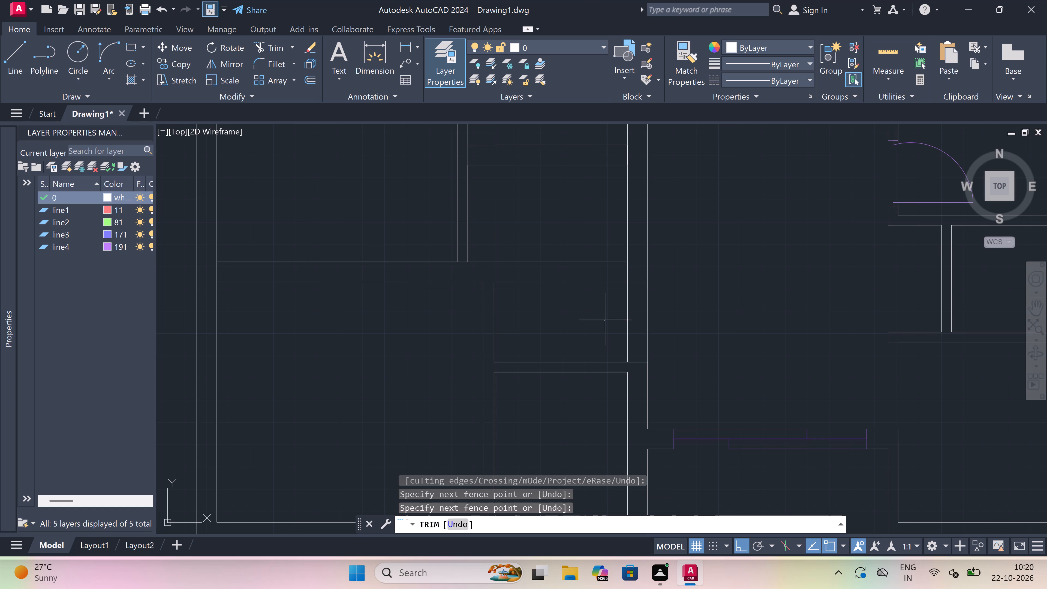
{"action": "left_click", "coordinate": [704, 317]}
{"action": "scroll", "coordinate": [643, 275], "scroll_direction": "up", "scroll_amount": 1}
{"action": "left_click", "coordinate": [636, 278]}
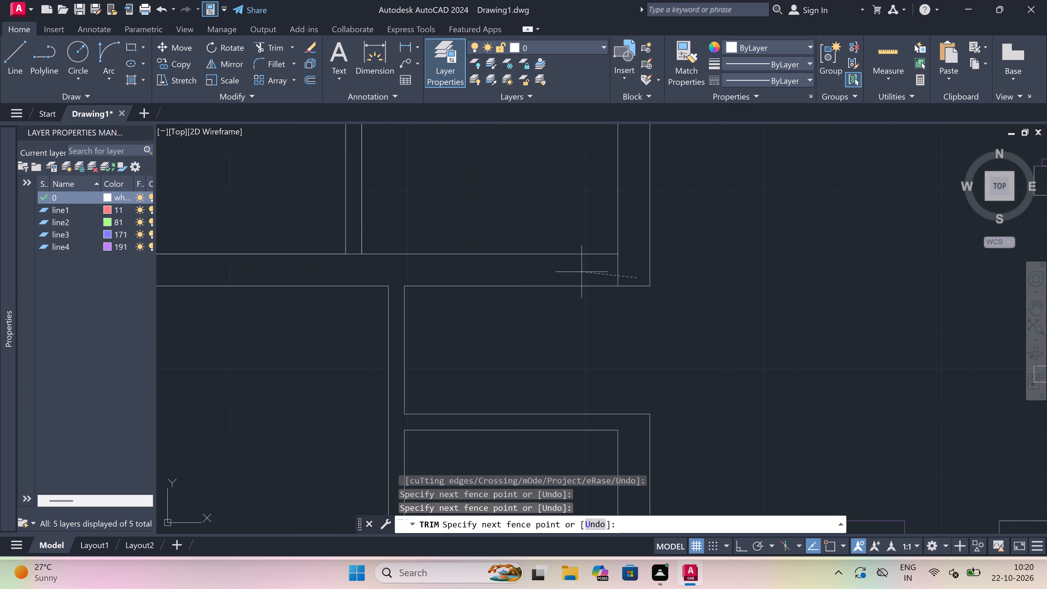
{"action": "left_click", "coordinate": [568, 271]}
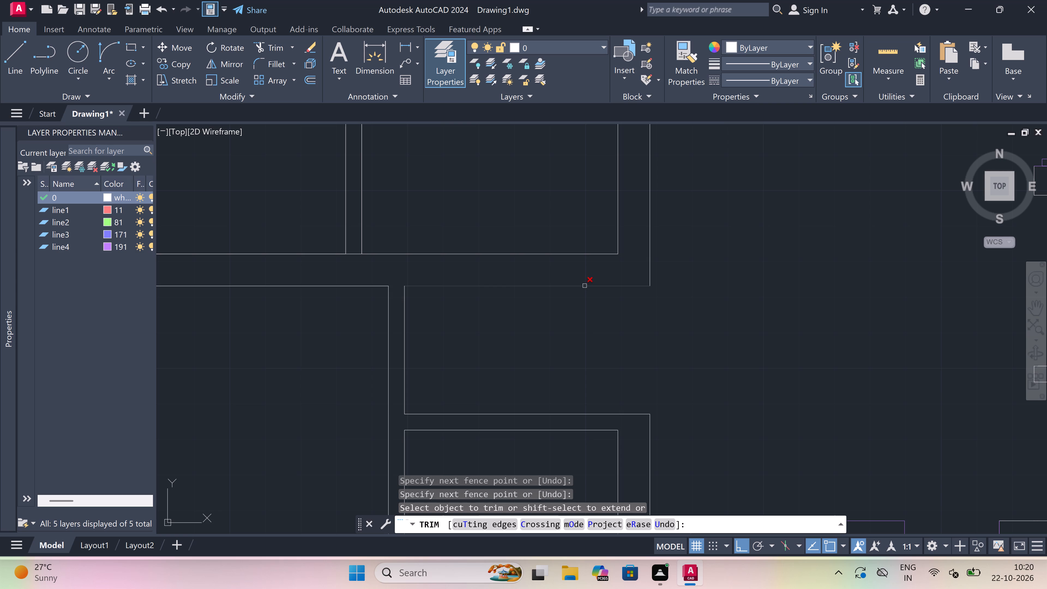
{"action": "key", "text": "Escape"}
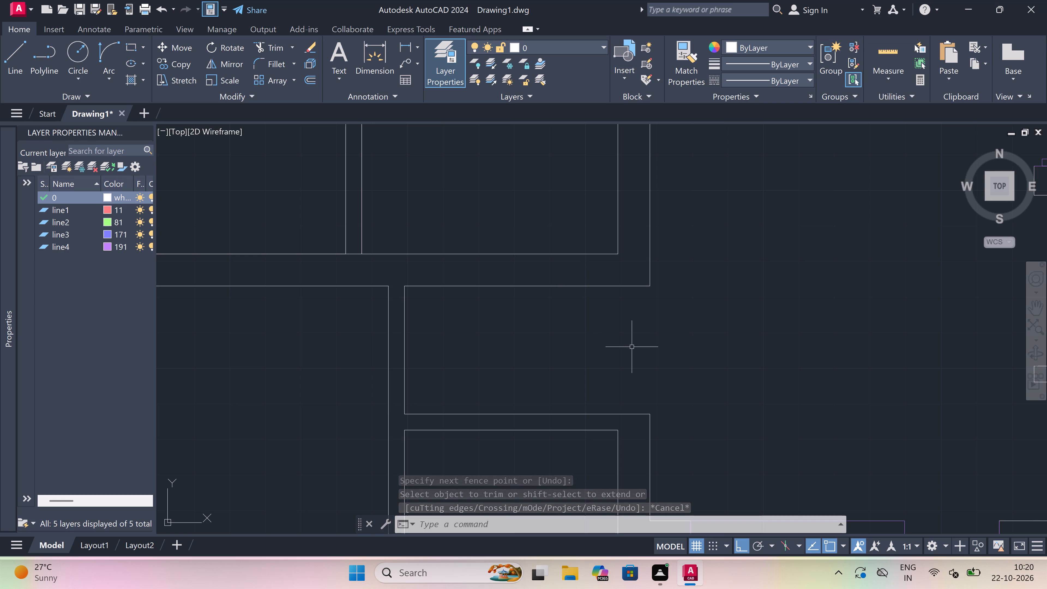
On layer line4, draw a door jamb line across the vertical partition just below the upper wall, beside the small space.
{"action": "scroll", "coordinate": [632, 344], "scroll_direction": "down", "scroll_amount": 4}
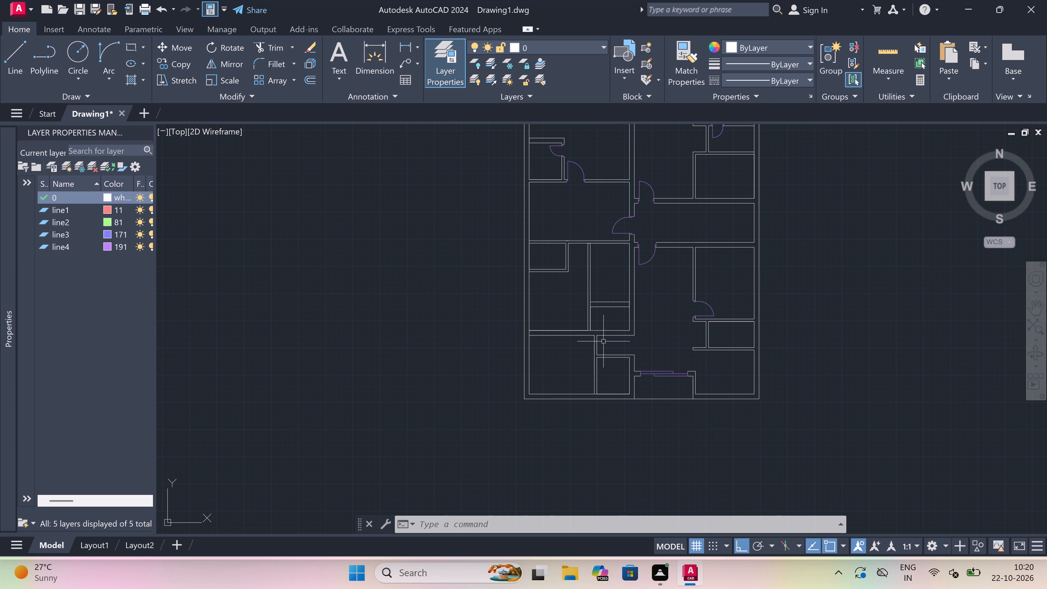
{"action": "scroll", "coordinate": [603, 341], "scroll_direction": "up", "scroll_amount": 4}
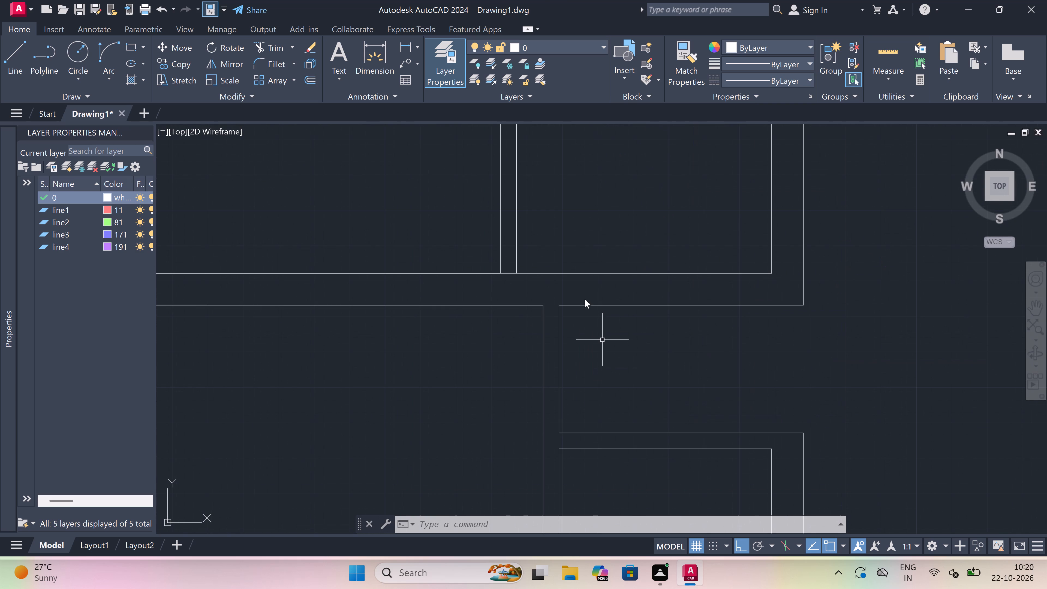
{"action": "left_click", "coordinate": [580, 47]}
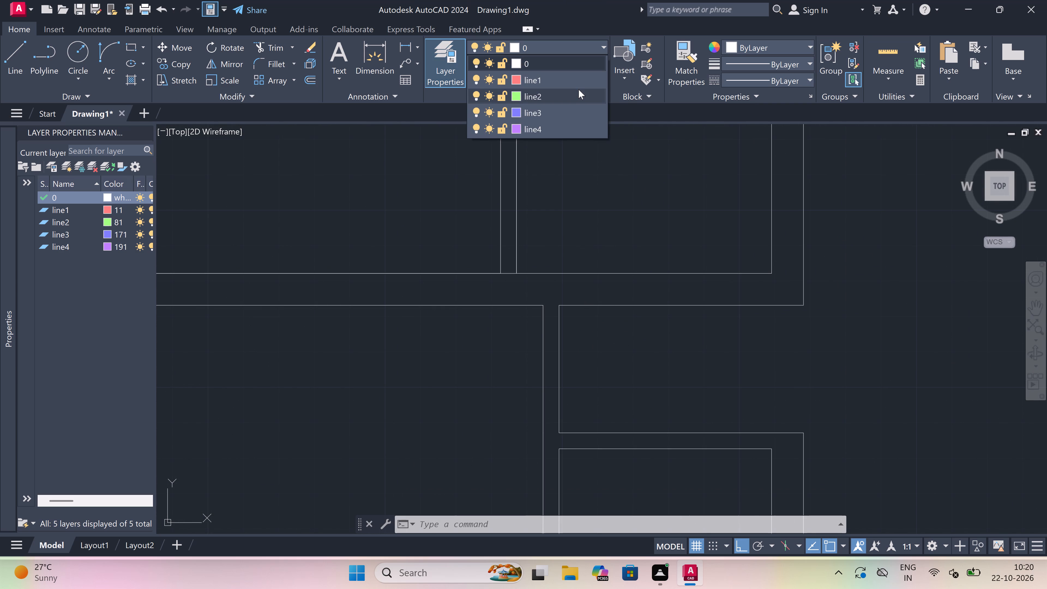
{"action": "left_click", "coordinate": [574, 127]}
{"action": "scroll", "coordinate": [631, 341], "scroll_direction": "down", "scroll_amount": 1}
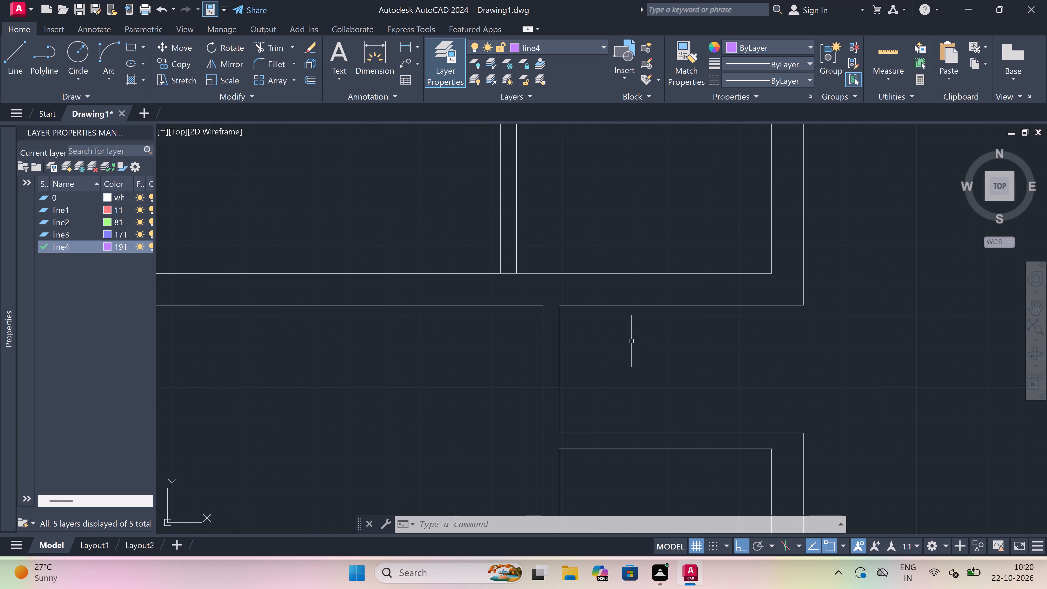
{"action": "scroll", "coordinate": [631, 341], "scroll_direction": "down", "scroll_amount": 4}
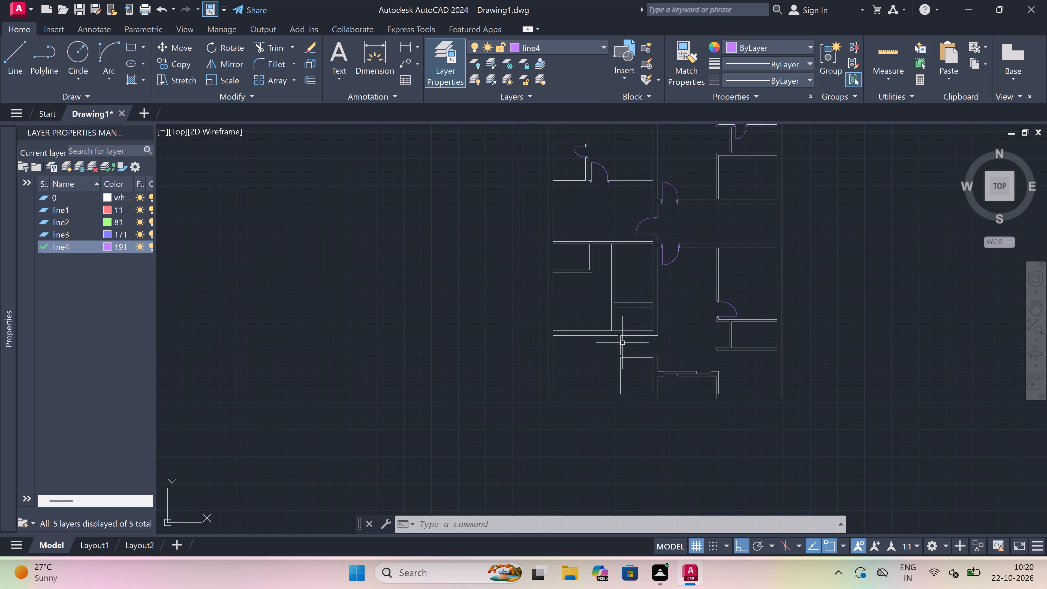
{"action": "key", "text": "l"}
{"action": "key", "text": "space"}
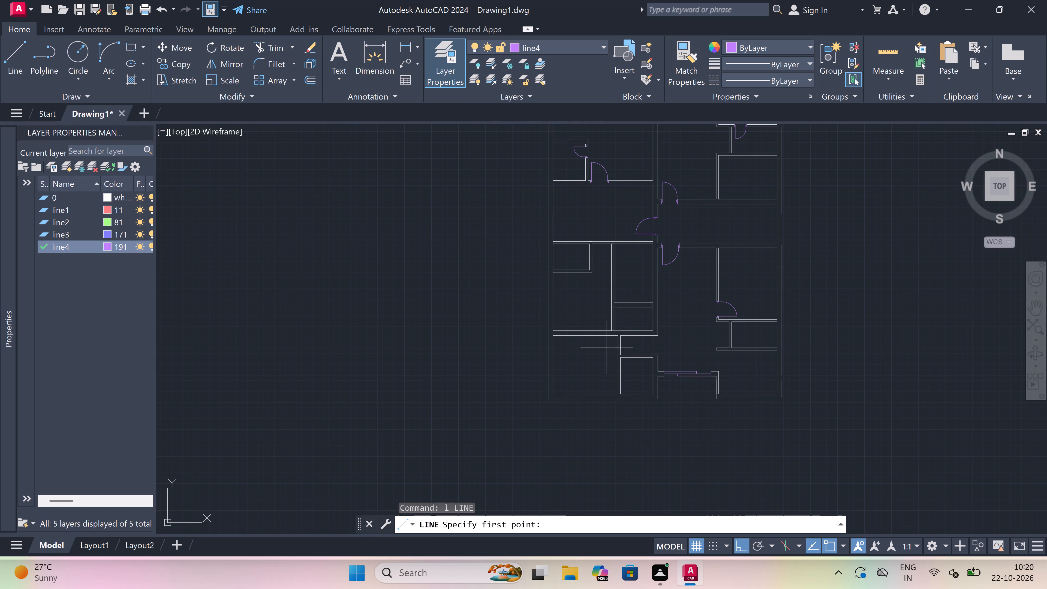
{"action": "scroll", "coordinate": [613, 354], "scroll_direction": "up", "scroll_amount": 4}
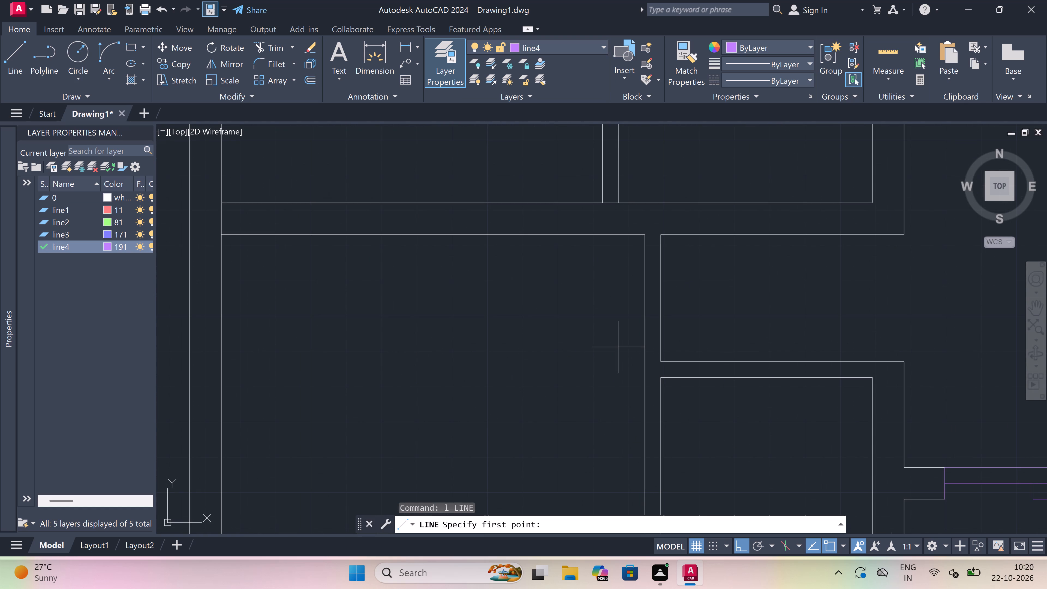
{"action": "scroll", "coordinate": [639, 333], "scroll_direction": "down", "scroll_amount": 2}
{"action": "scroll", "coordinate": [642, 299], "scroll_direction": "up", "scroll_amount": 2}
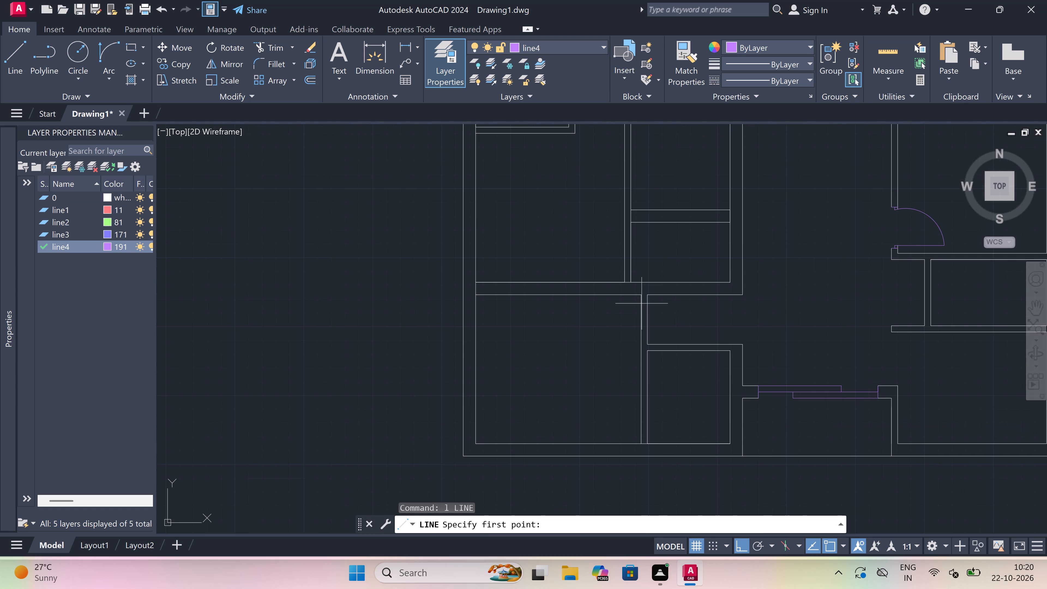
{"action": "scroll", "coordinate": [642, 299], "scroll_direction": "up", "scroll_amount": 2}
{"action": "left_click", "coordinate": [633, 292]}
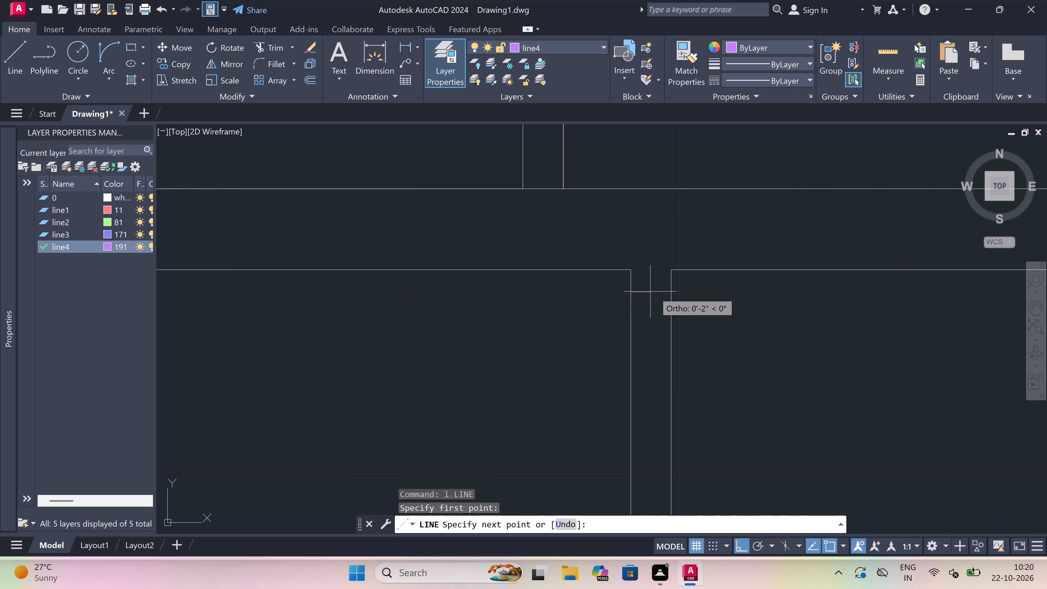
{"action": "double_click", "coordinate": [665, 293]}
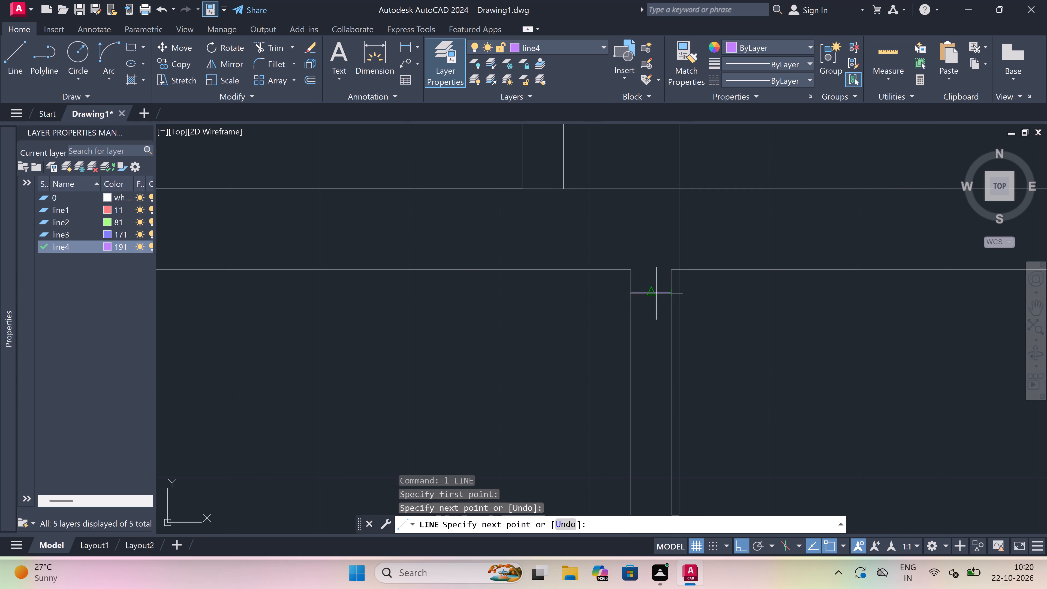
From the upper jamb line's midpoint, draw a 2" stop downward and a 3' door leaf into the lower-left room.
{"action": "left_click_drag", "start_coordinate": [652, 293], "coordinate": [652, 296]}
{"action": "key", "text": "2"}
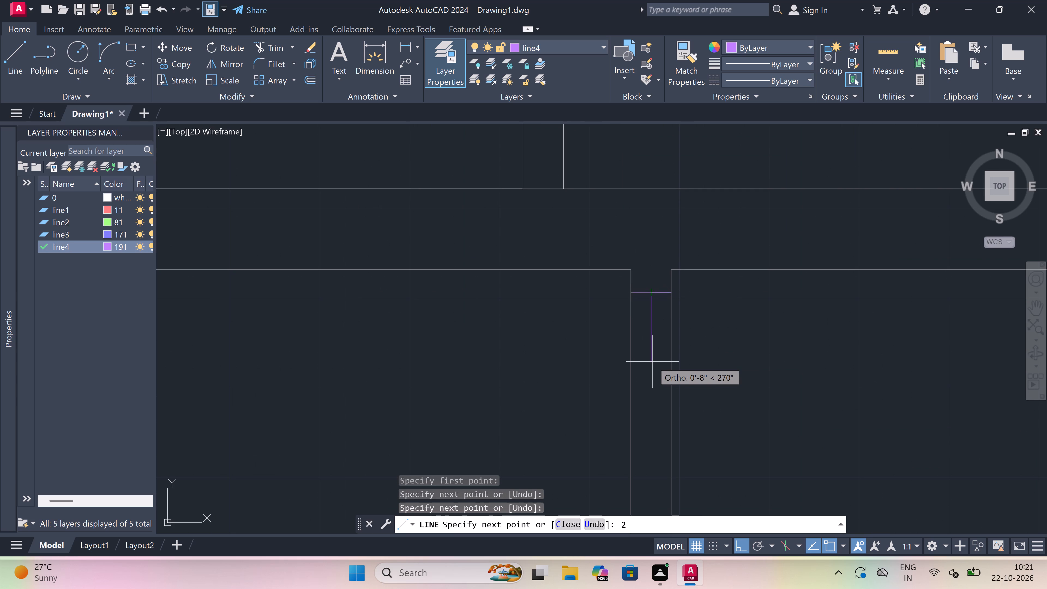
{"action": "key", "text": "shift+quotedbl"}
{"action": "key", "text": "space"}
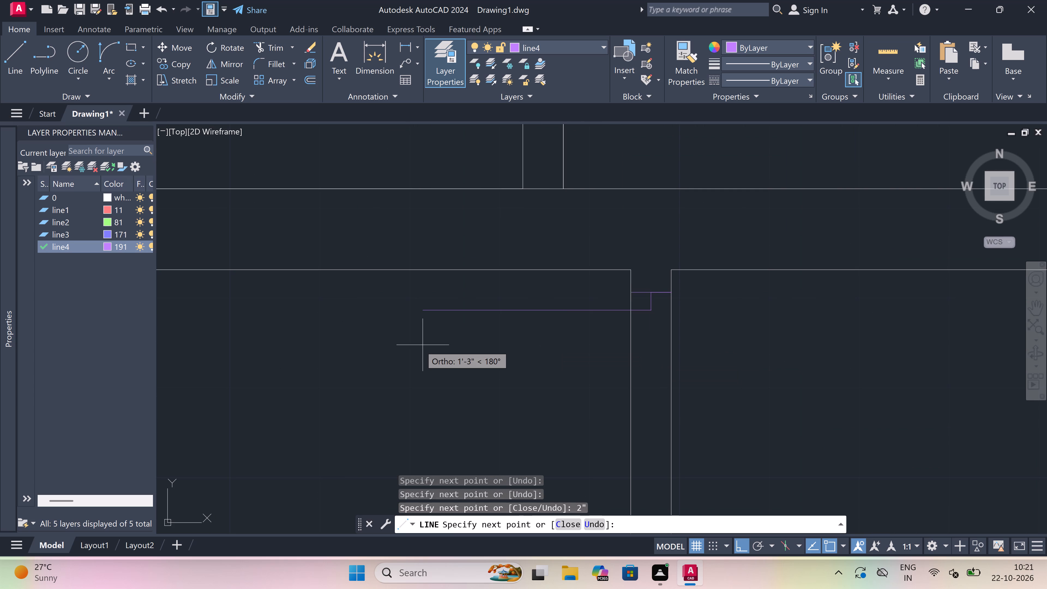
{"action": "key", "text": "3"}
{"action": "key", "text": "apostrophe"}
{"action": "key", "text": "space"}
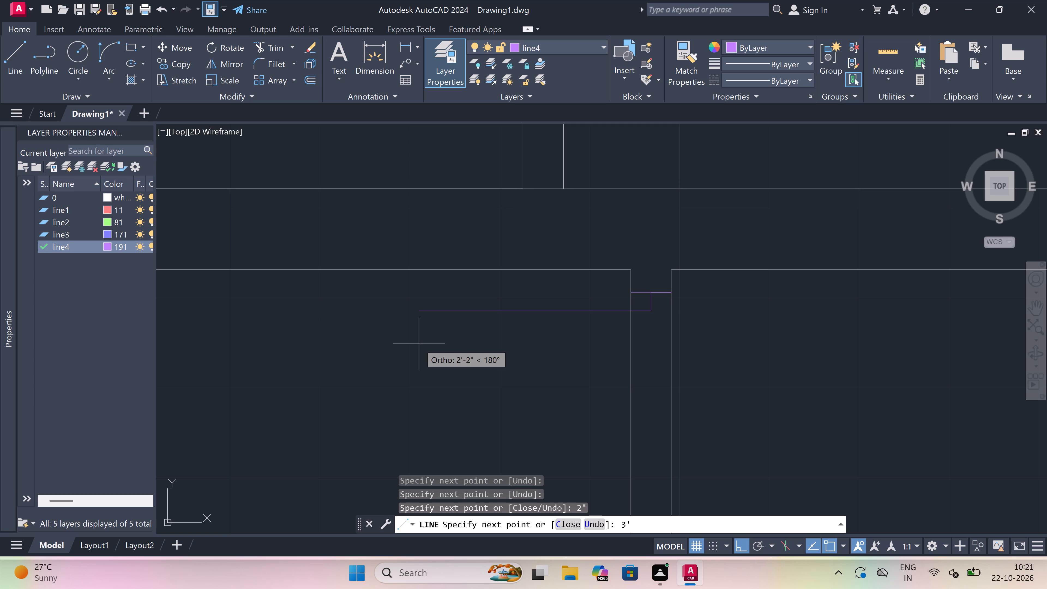
{"action": "key", "text": "Escape"}
Draw the lower jamb line across the same partition, a little above the small space's bottom wall.
{"action": "key", "text": "space"}
{"action": "scroll", "coordinate": [621, 268], "scroll_direction": "down", "scroll_amount": 3}
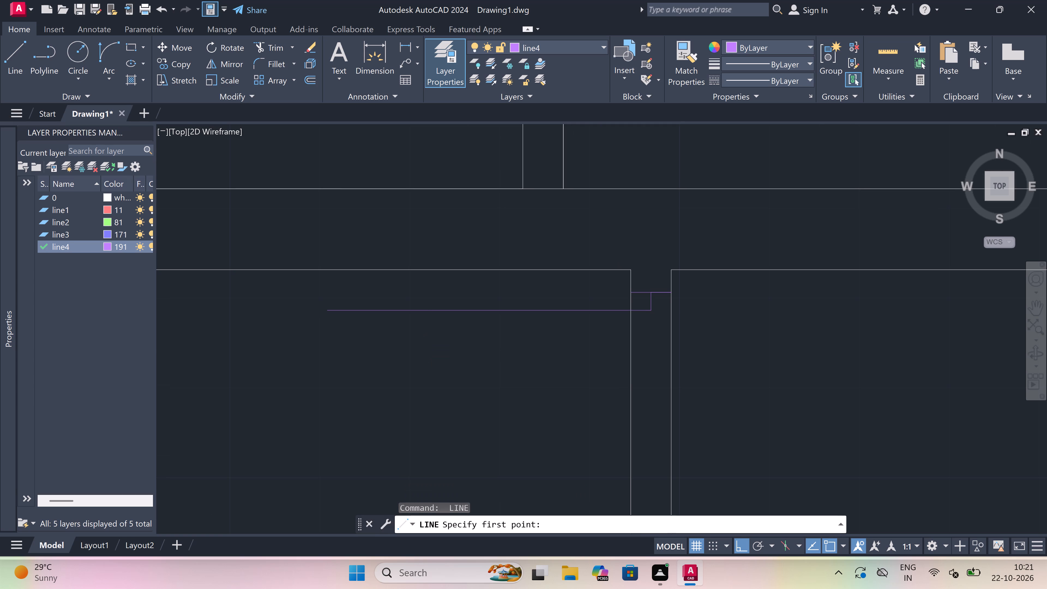
{"action": "scroll", "coordinate": [622, 313], "scroll_direction": "up", "scroll_amount": 3}
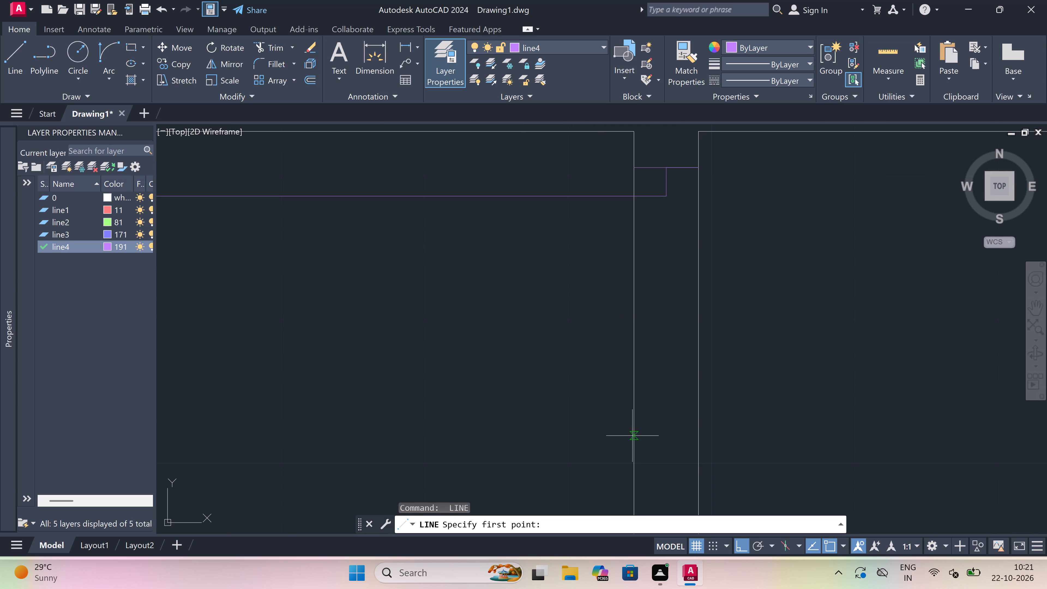
{"action": "scroll", "coordinate": [636, 353], "scroll_direction": "down", "scroll_amount": 5}
{"action": "scroll", "coordinate": [636, 380], "scroll_direction": "up", "scroll_amount": 3}
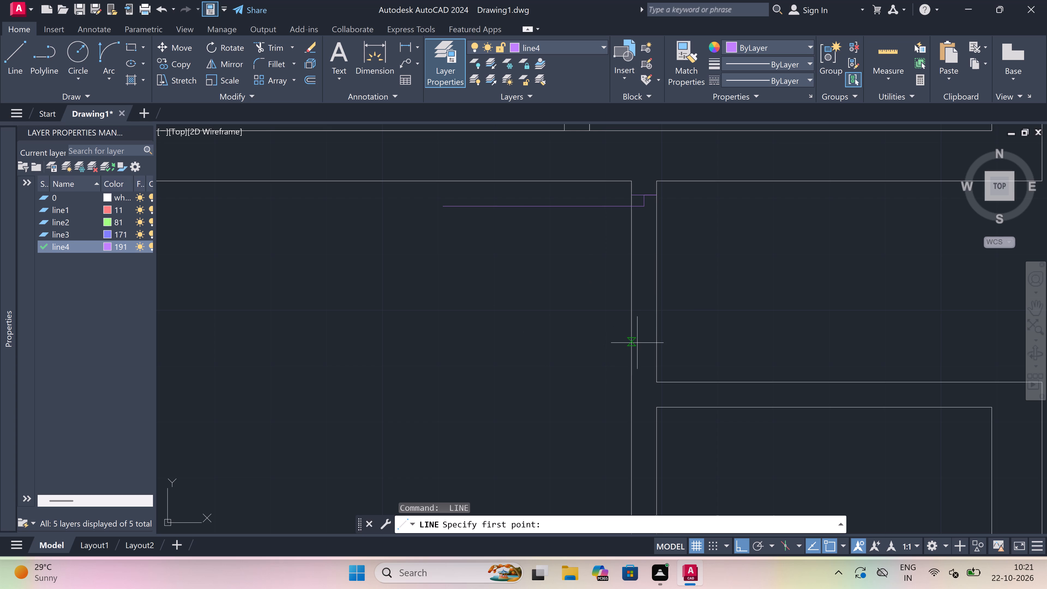
{"action": "left_click", "coordinate": [636, 353]}
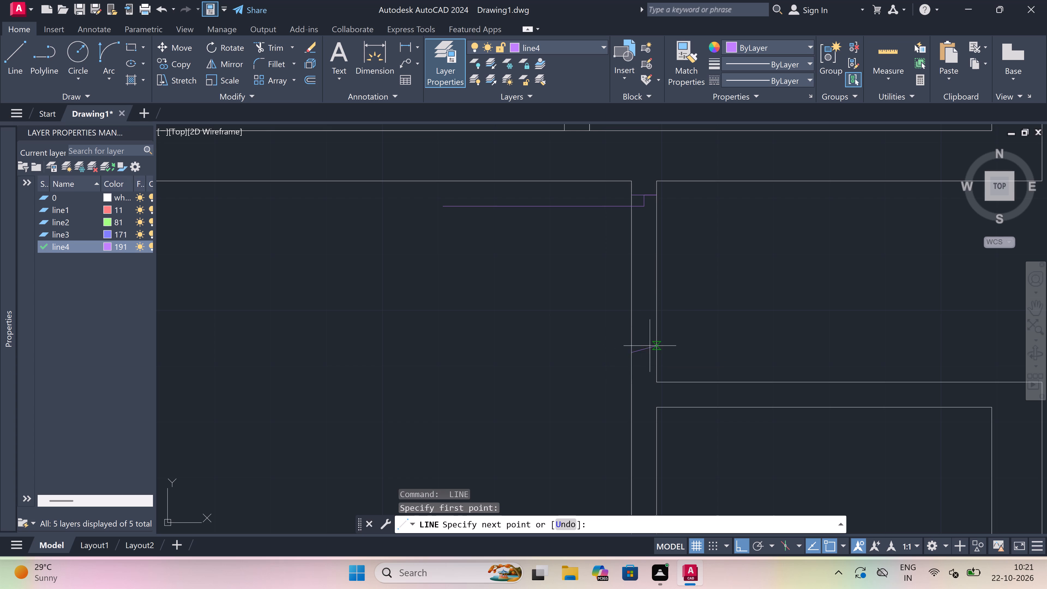
{"action": "double_click", "coordinate": [657, 352]}
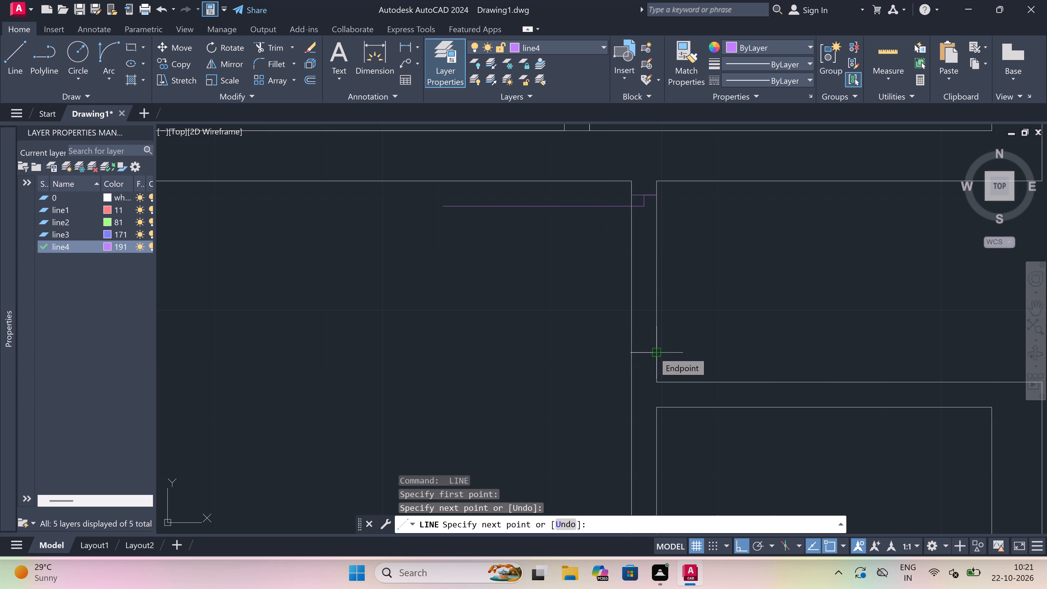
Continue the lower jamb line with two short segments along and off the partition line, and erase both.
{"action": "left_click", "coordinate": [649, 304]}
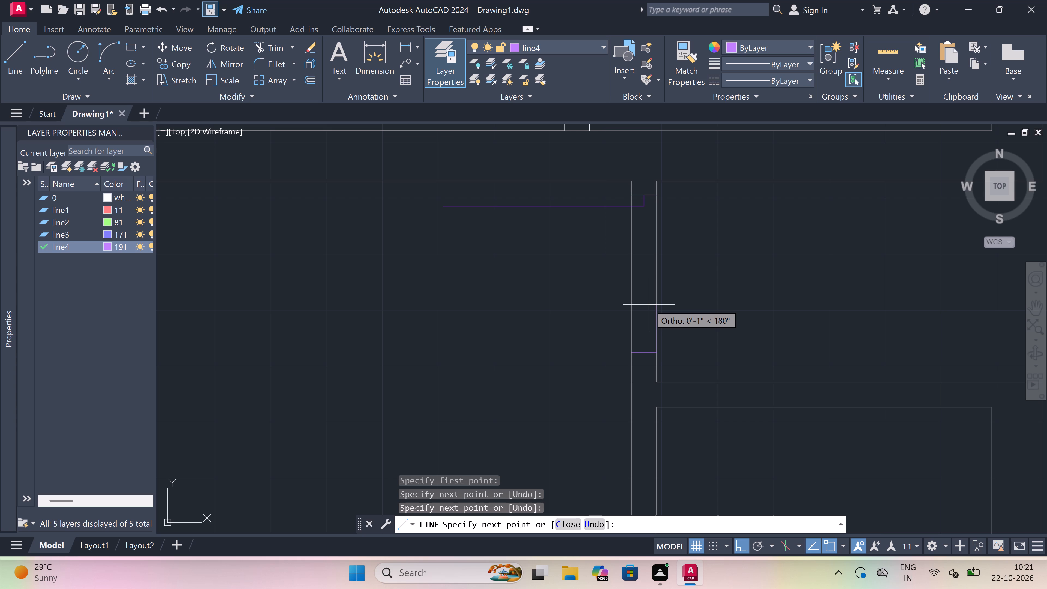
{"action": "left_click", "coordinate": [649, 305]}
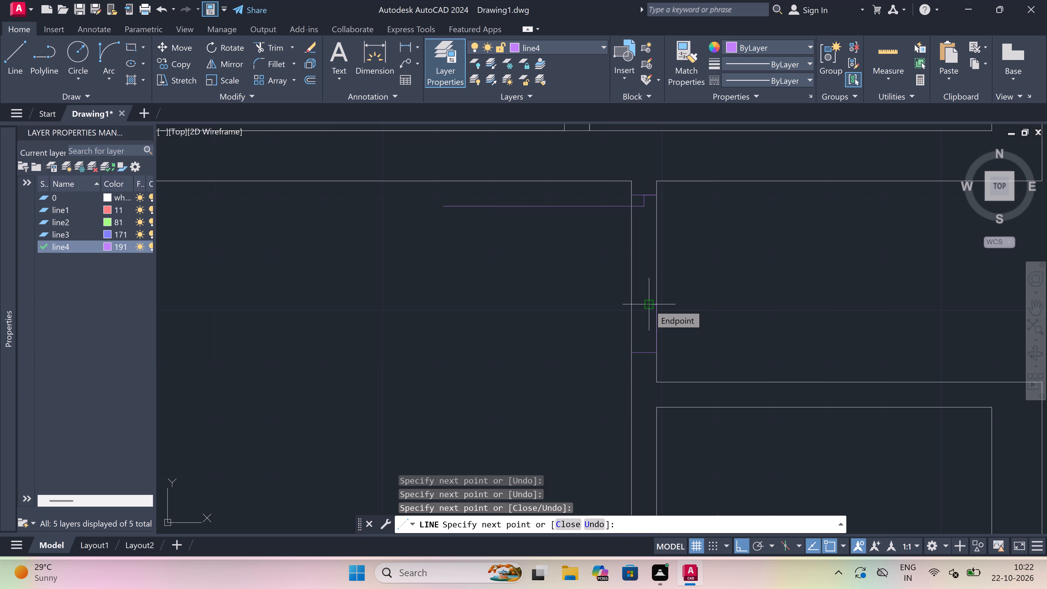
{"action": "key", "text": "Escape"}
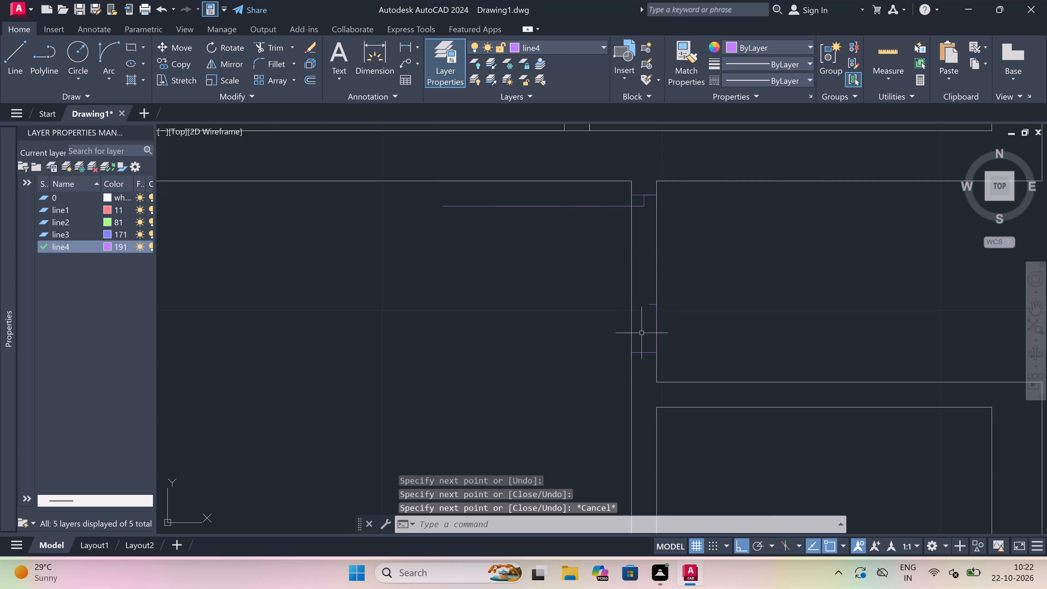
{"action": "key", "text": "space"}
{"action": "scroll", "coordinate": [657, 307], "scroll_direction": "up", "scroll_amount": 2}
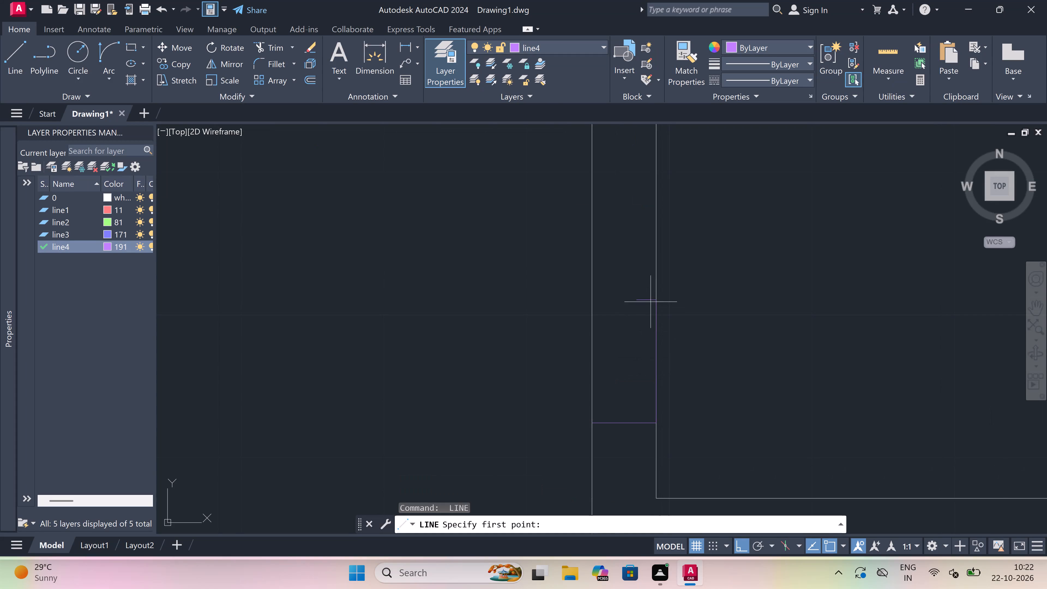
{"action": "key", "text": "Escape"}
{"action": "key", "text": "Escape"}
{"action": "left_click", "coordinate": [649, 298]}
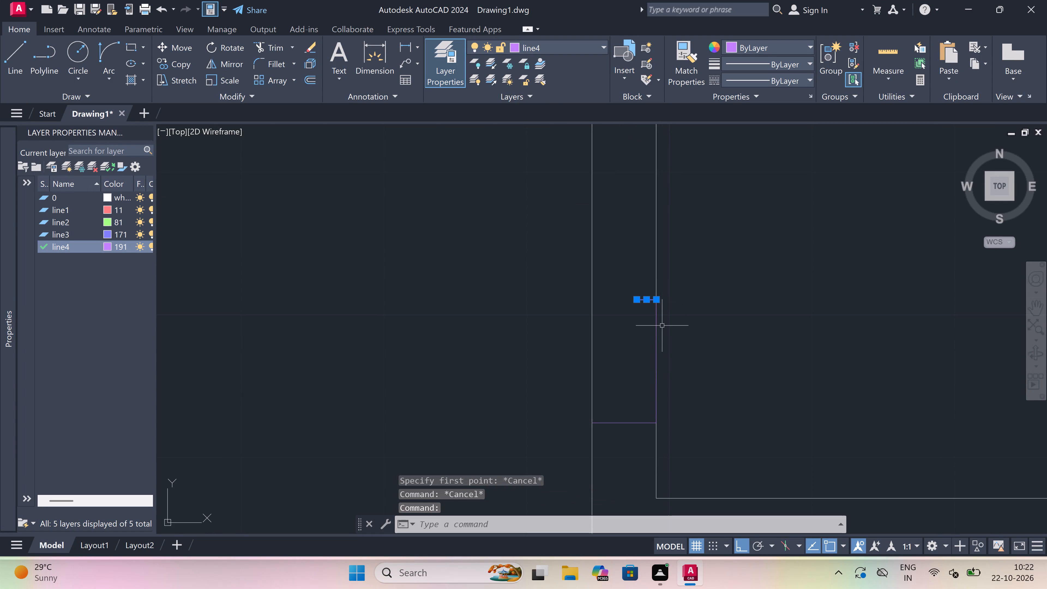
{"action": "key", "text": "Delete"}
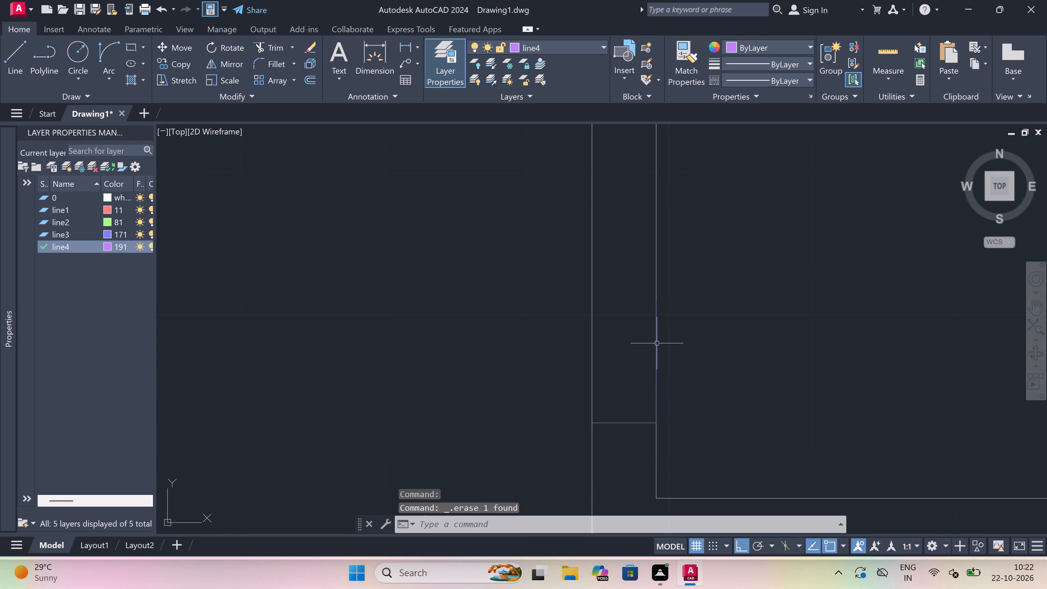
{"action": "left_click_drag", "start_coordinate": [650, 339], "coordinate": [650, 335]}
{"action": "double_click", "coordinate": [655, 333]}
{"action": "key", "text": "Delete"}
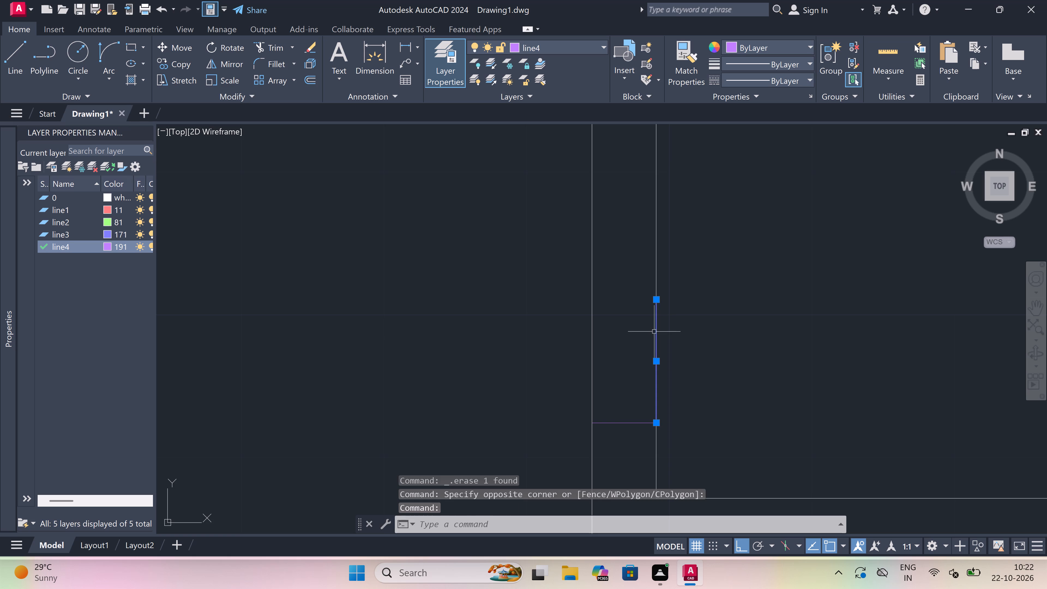
Draw a 2" door stop upward from the midpoint of the lower jamb line.
{"action": "type", "text": "l"}
{"action": "key", "text": "space"}
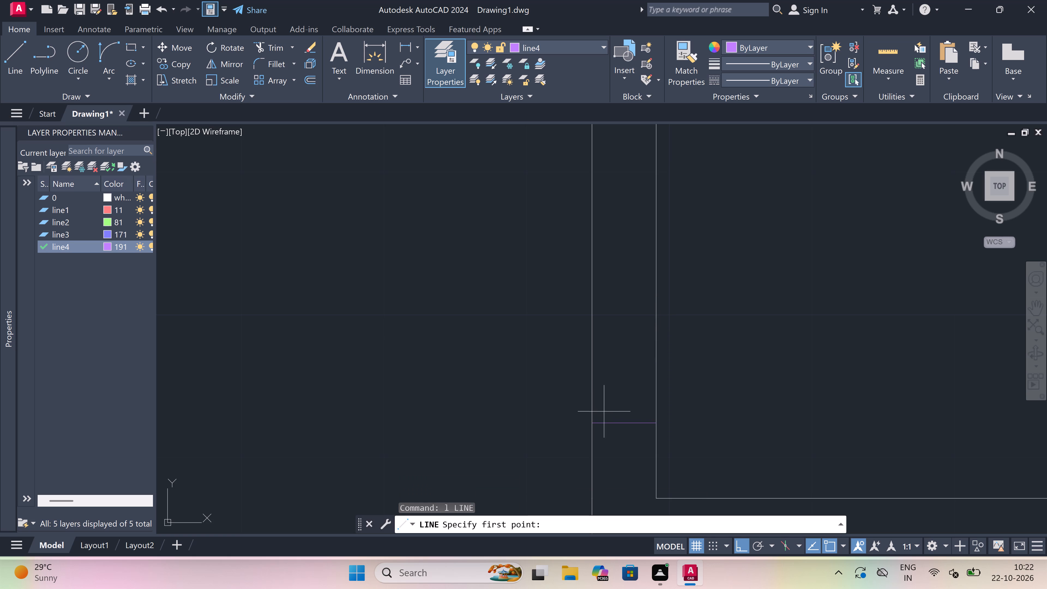
{"action": "double_click", "coordinate": [624, 422]}
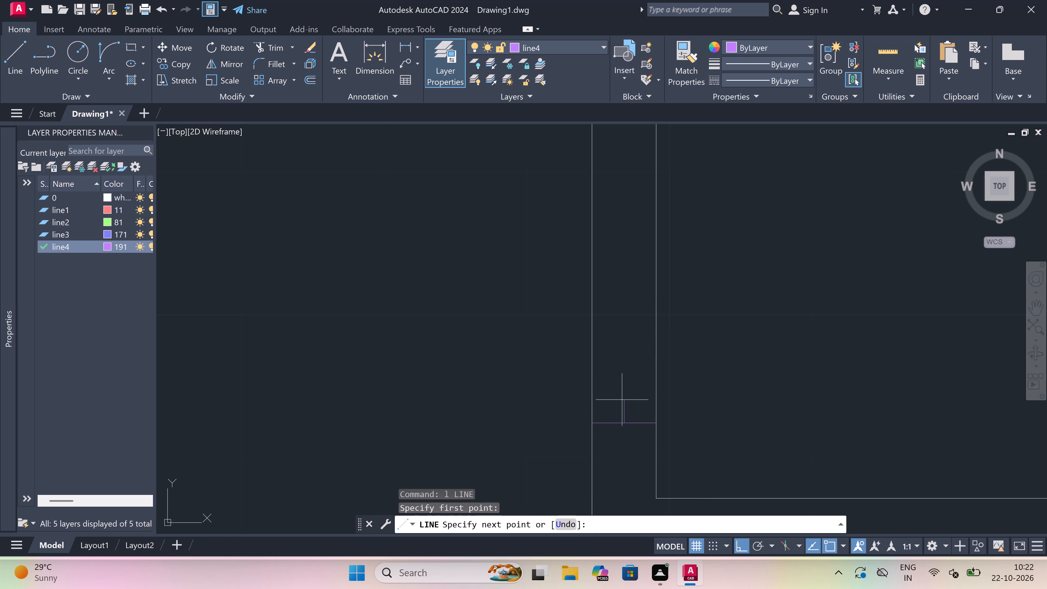
{"action": "key", "text": "2"}
{"action": "key", "text": "shift+quotedbl"}
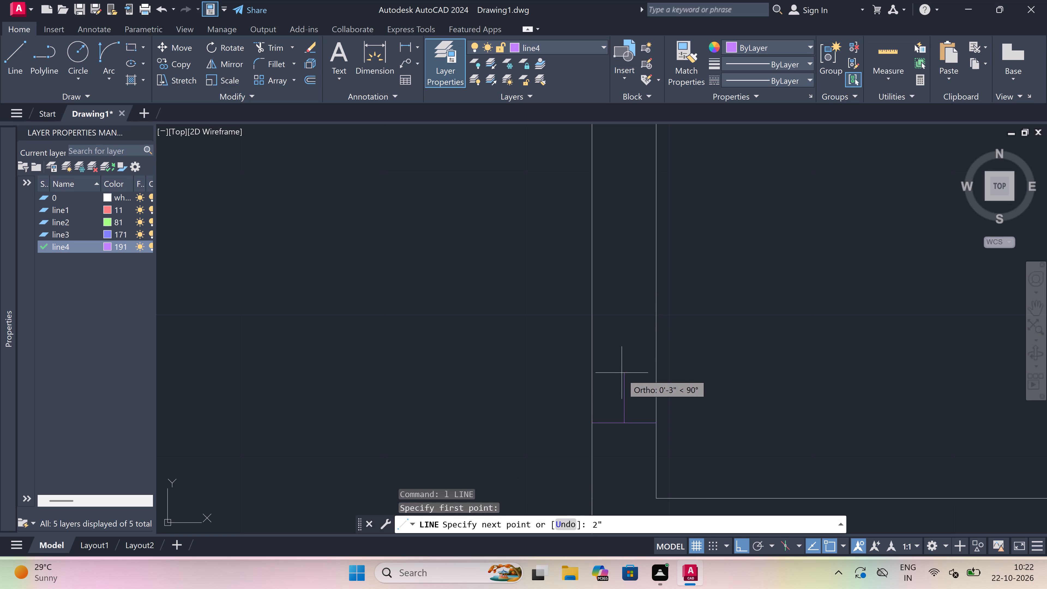
{"action": "key", "text": "space"}
{"action": "key", "text": "Escape"}
Draw the door swing arc from the 3' leaf's free end to the tip of the lower 2" stop.
{"action": "scroll", "coordinate": [620, 374], "scroll_direction": "down", "scroll_amount": 2}
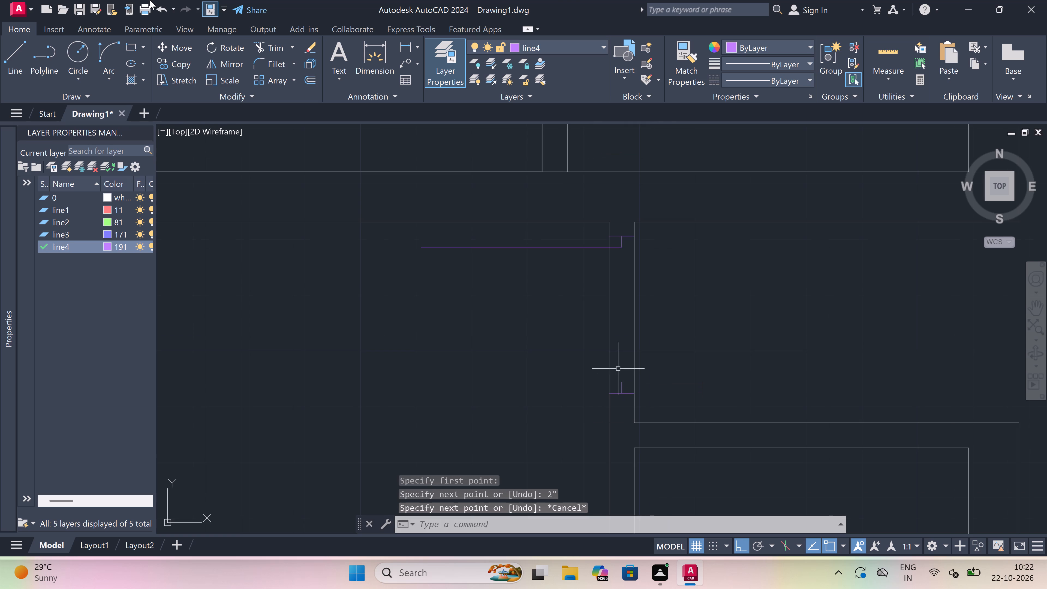
{"action": "left_click", "coordinate": [98, 50]}
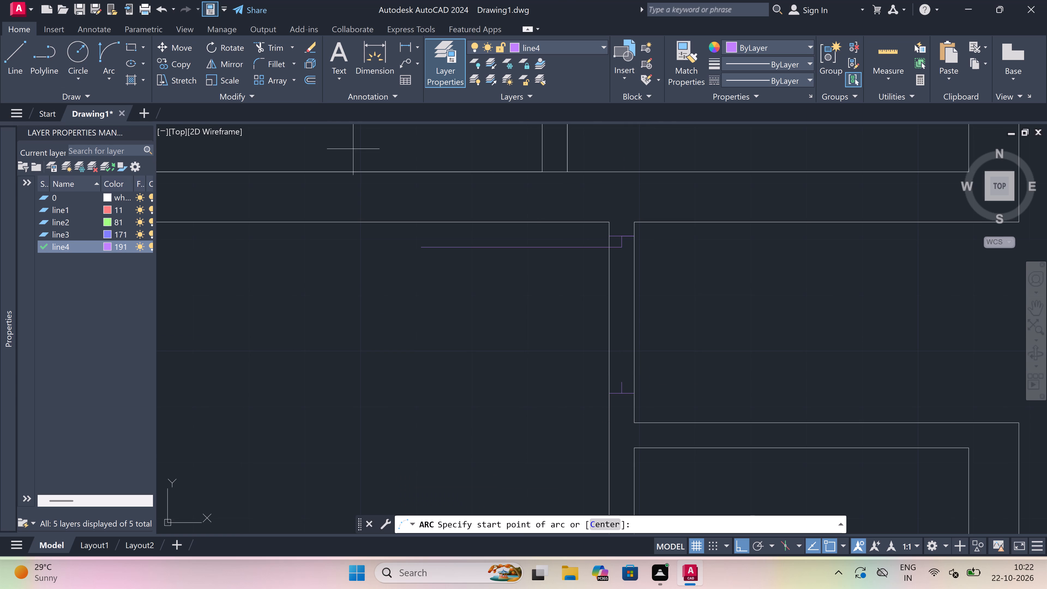
{"action": "left_click", "coordinate": [419, 250]}
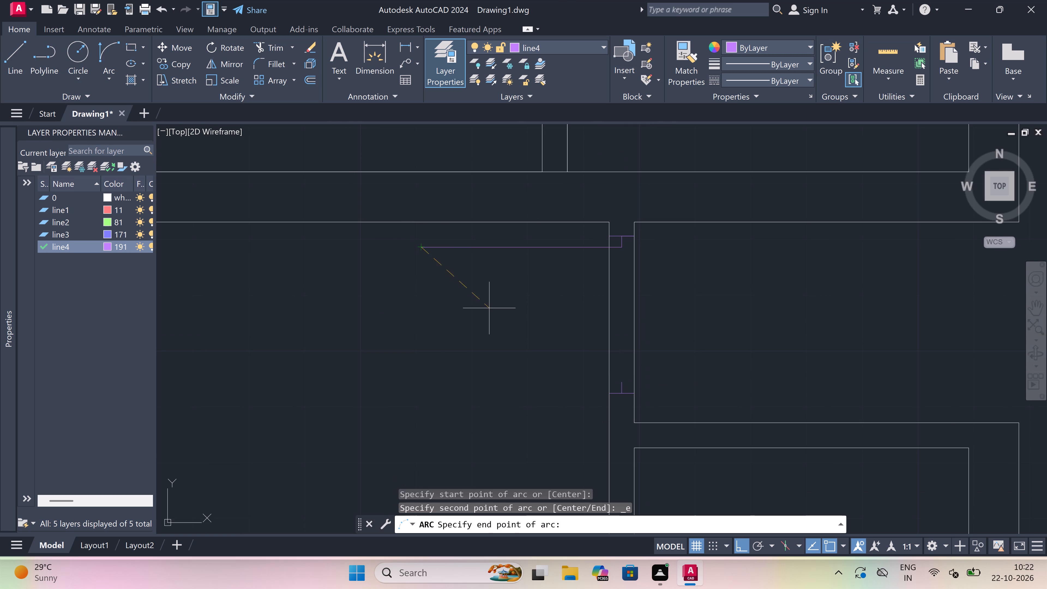
{"action": "left_click", "coordinate": [624, 379]}
{"action": "left_click", "coordinate": [513, 401]}
Trim both partition lines between the upper and lower jamb lines to open the lower-left room's doorway.
{"action": "type", "text": "tr"}
{"action": "key", "text": "space"}
{"action": "left_click", "coordinate": [583, 316]}
{"action": "left_click", "coordinate": [698, 311]}
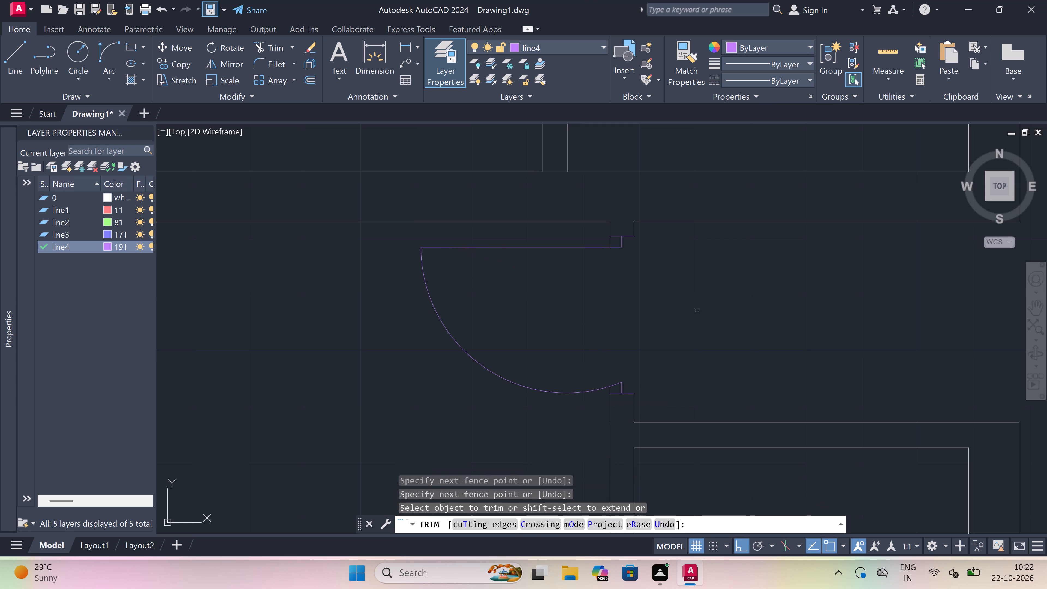
{"action": "key", "text": "Escape"}
{"action": "scroll", "coordinate": [590, 322], "scroll_direction": "down", "scroll_amount": 3}
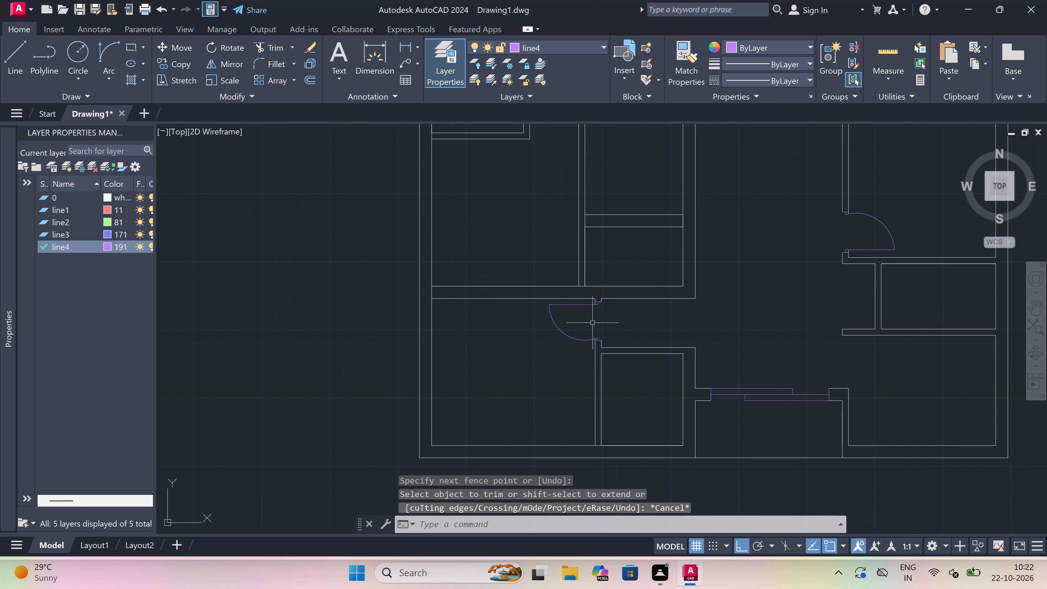
Draw a jamb line across the small lower room's top wall, close to its left corner.
{"action": "scroll", "coordinate": [645, 342], "scroll_direction": "up", "scroll_amount": 1}
{"action": "key", "text": "l"}
{"action": "key", "text": "space"}
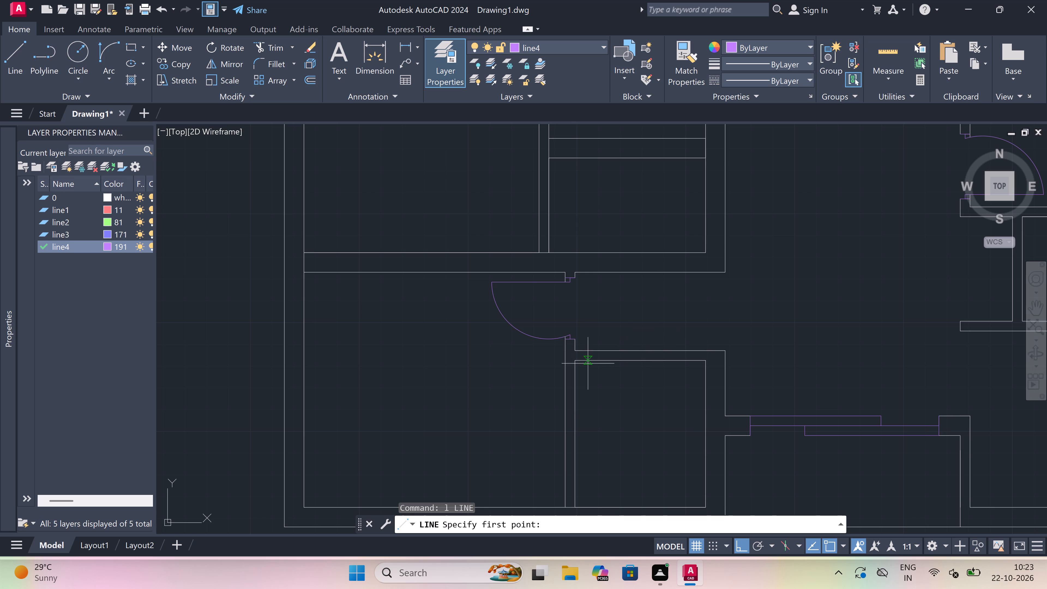
{"action": "scroll", "coordinate": [585, 363], "scroll_direction": "up", "scroll_amount": 1}
{"action": "scroll", "coordinate": [580, 339], "scroll_direction": "up", "scroll_amount": 2}
{"action": "left_click", "coordinate": [580, 347]}
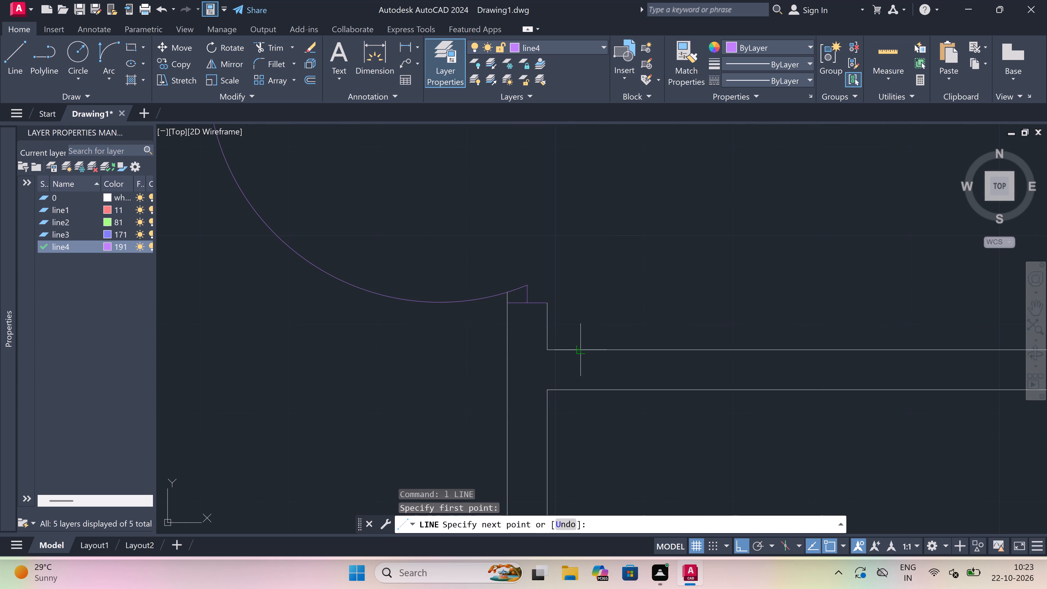
{"action": "left_click", "coordinate": [584, 390]}
From that jamb line's midpoint, draw a 2" stop to the right and a 2' door leaf down into the small room.
{"action": "left_click", "coordinate": [579, 373]}
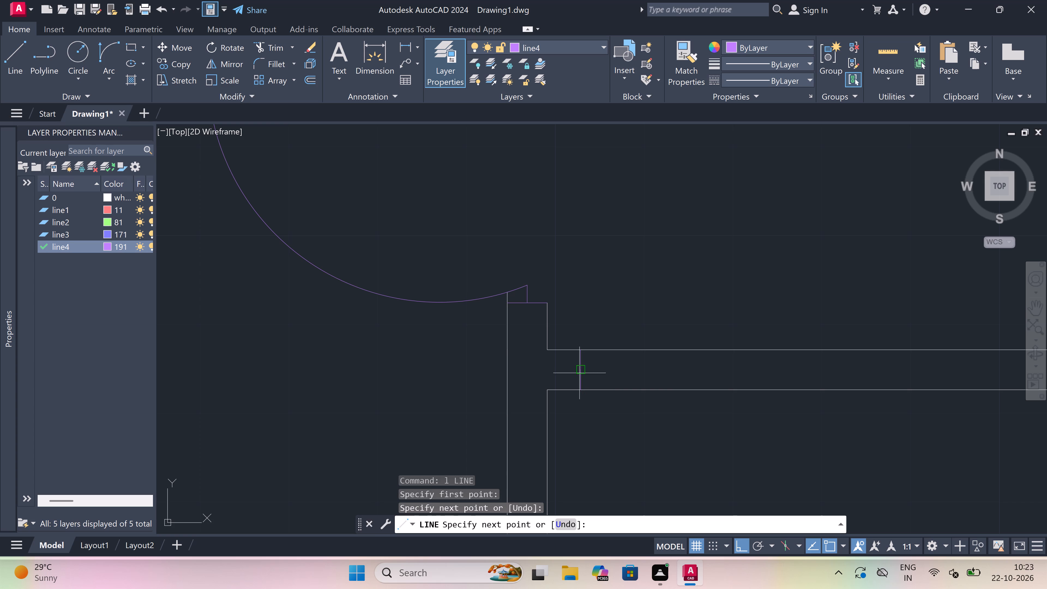
{"action": "type", "text": "2\""}
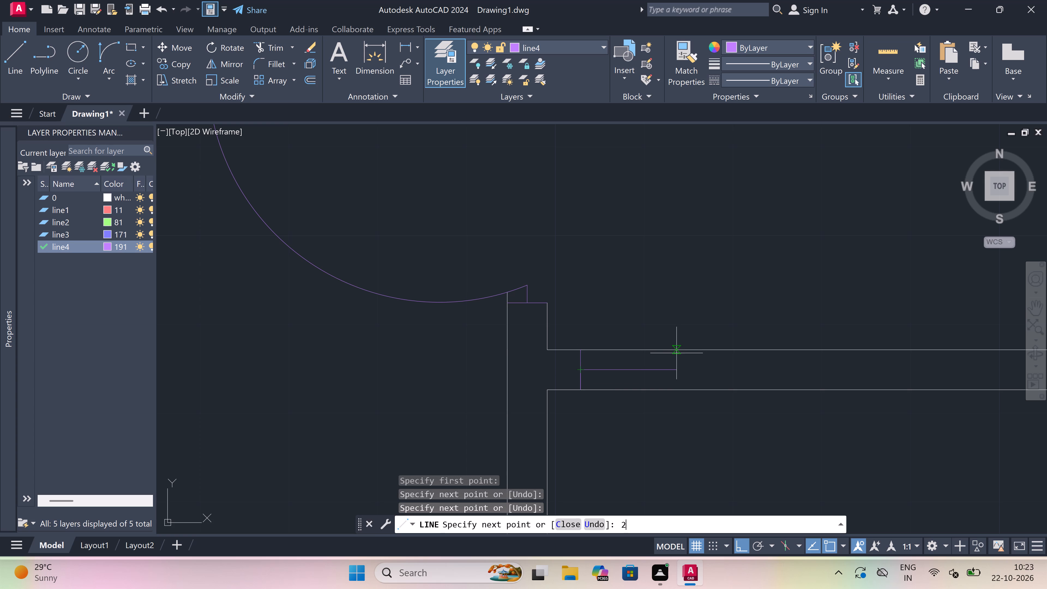
{"action": "key", "text": "space"}
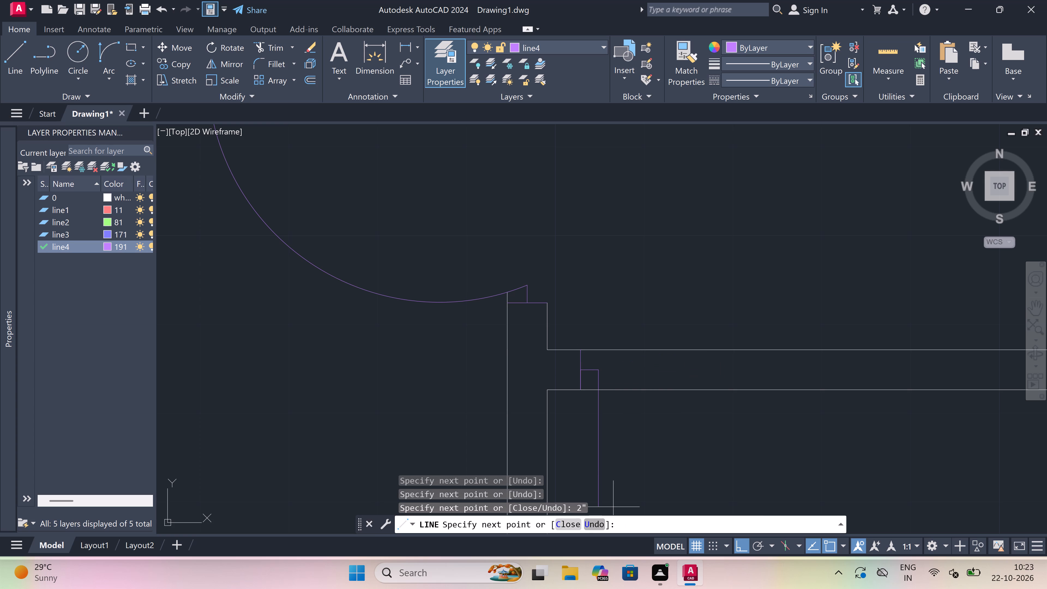
{"action": "scroll", "coordinate": [592, 447], "scroll_direction": "down", "scroll_amount": 2}
{"action": "scroll", "coordinate": [592, 480], "scroll_direction": "up", "scroll_amount": 1}
{"action": "type", "text": "2'"}
{"action": "key", "text": "space"}
{"action": "key", "text": "Escape"}
Draw a second jamb line across the small room's top wall, with a 2" stop from its midpoint toward the first jamb.
{"action": "key", "text": "space"}
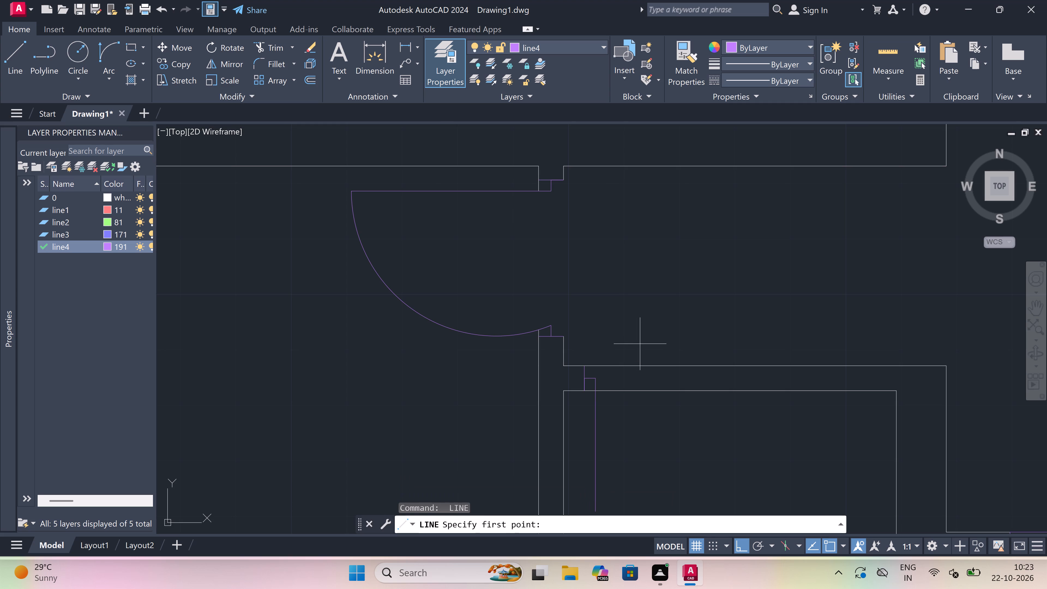
{"action": "scroll", "coordinate": [640, 344], "scroll_direction": "down", "scroll_amount": 3}
{"action": "scroll", "coordinate": [652, 349], "scroll_direction": "up", "scroll_amount": 3}
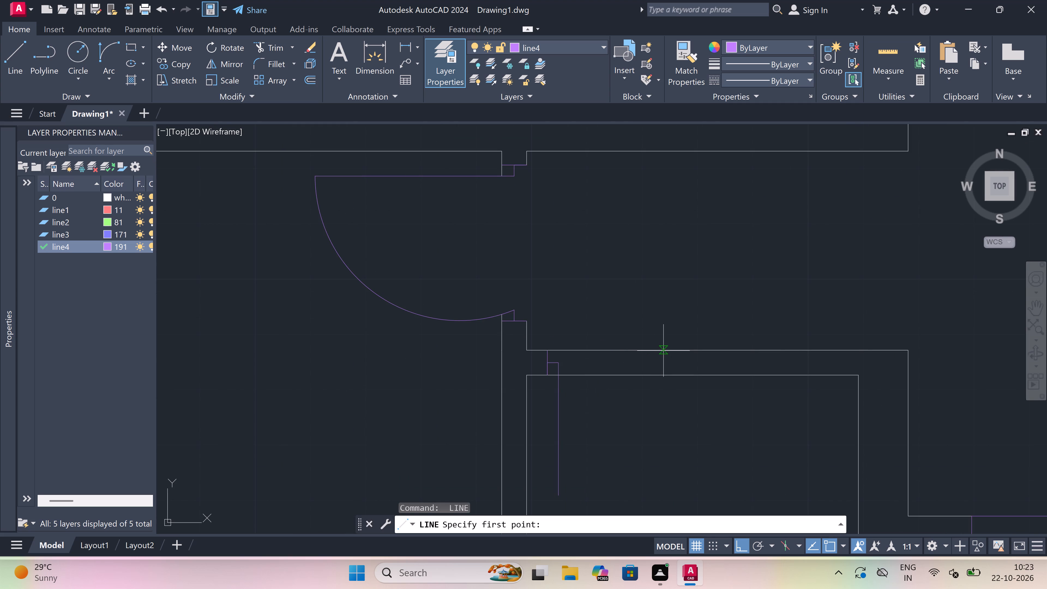
{"action": "left_click", "coordinate": [666, 351]}
{"action": "left_click", "coordinate": [669, 373]}
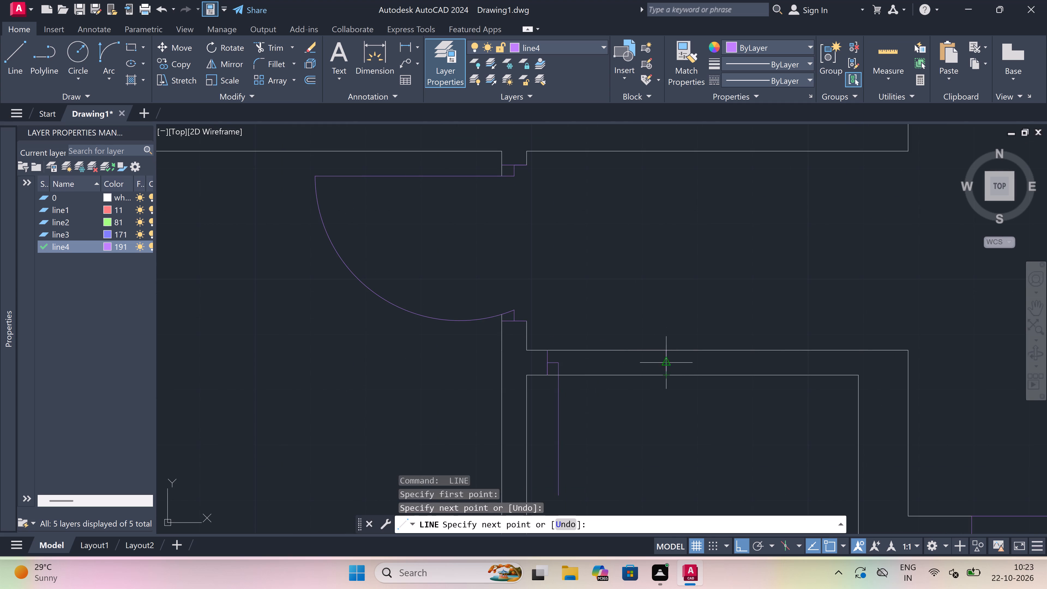
{"action": "left_click", "coordinate": [667, 363]}
{"action": "type", "text": "2\""}
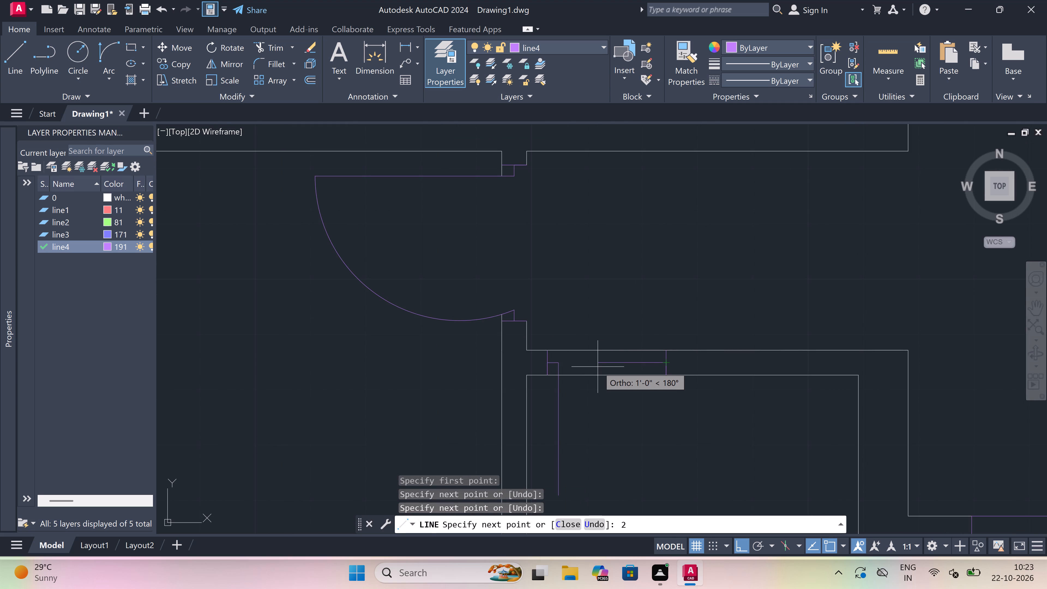
{"action": "key", "text": "space"}
{"action": "key", "text": "Escape"}
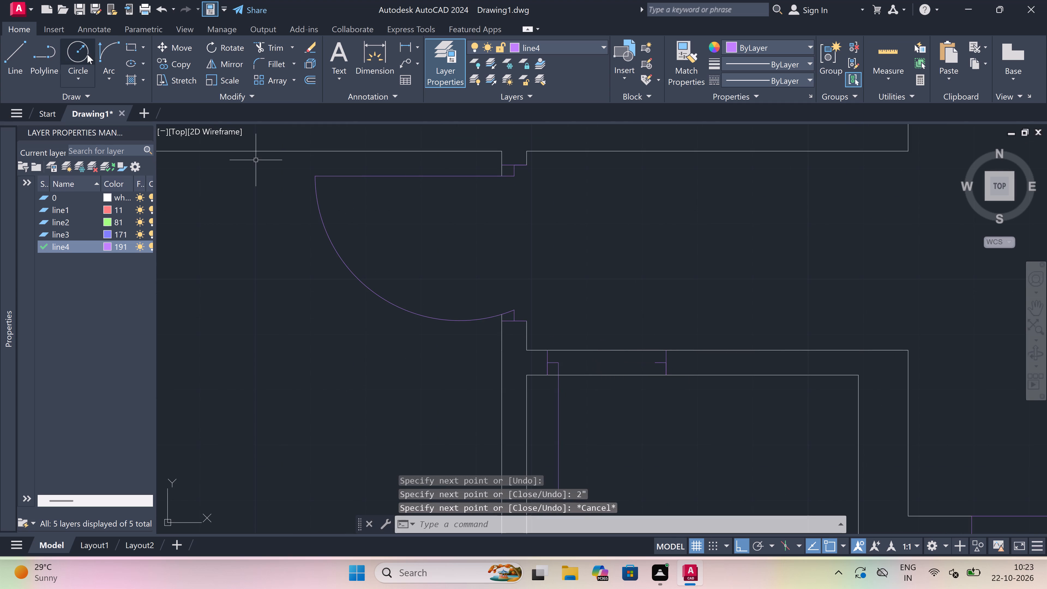
Draw the door swing arc from the 2' leaf's lower end to the tip of the second jamb's stop.
{"action": "double_click", "coordinate": [102, 46]}
{"action": "scroll", "coordinate": [738, 250], "scroll_direction": "down", "scroll_amount": 4}
{"action": "scroll", "coordinate": [740, 277], "scroll_direction": "up", "scroll_amount": 2}
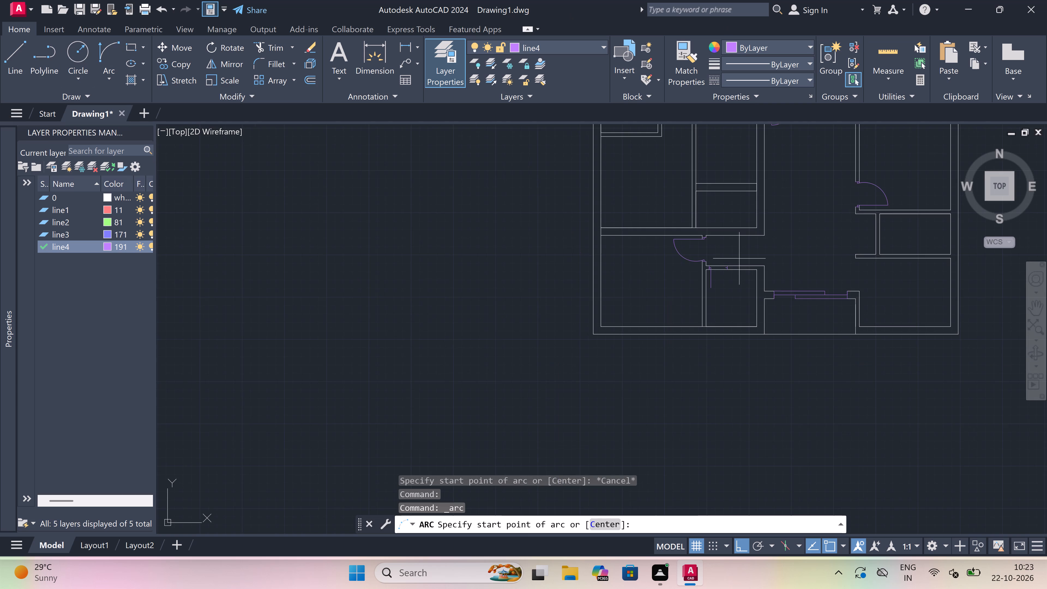
{"action": "scroll", "coordinate": [740, 275], "scroll_direction": "up", "scroll_amount": 1}
{"action": "scroll", "coordinate": [630, 249], "scroll_direction": "up", "scroll_amount": 1}
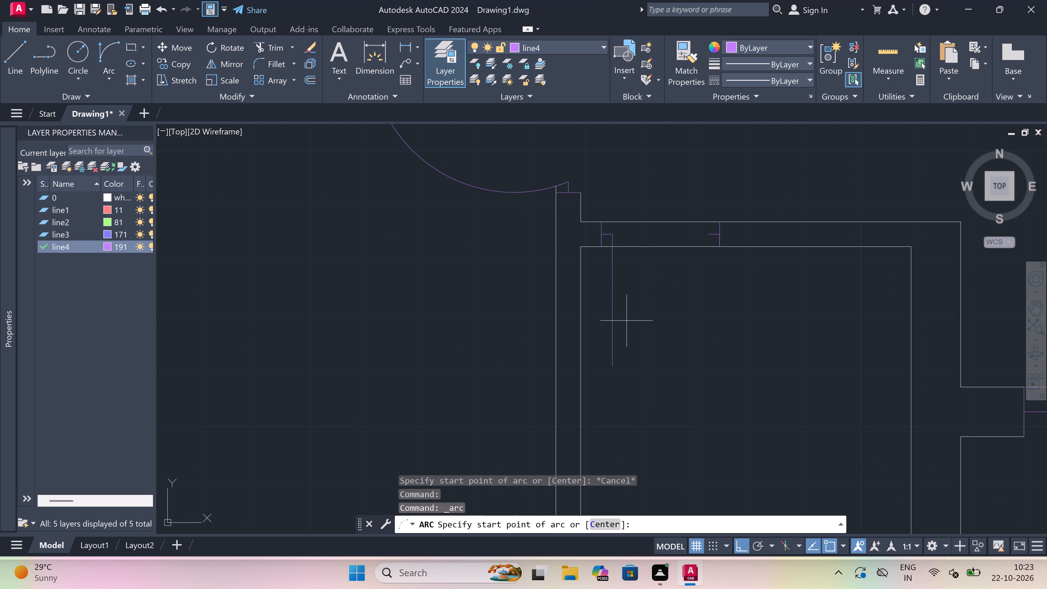
{"action": "left_click_drag", "start_coordinate": [611, 371], "coordinate": [618, 372]}
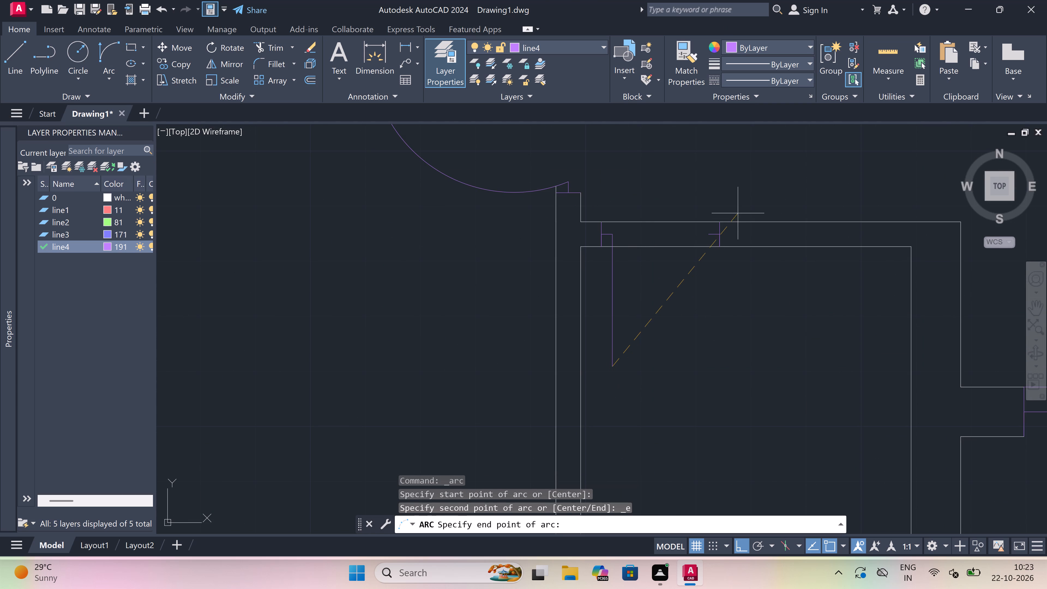
{"action": "left_click", "coordinate": [708, 237]}
{"action": "left_click", "coordinate": [767, 272]}
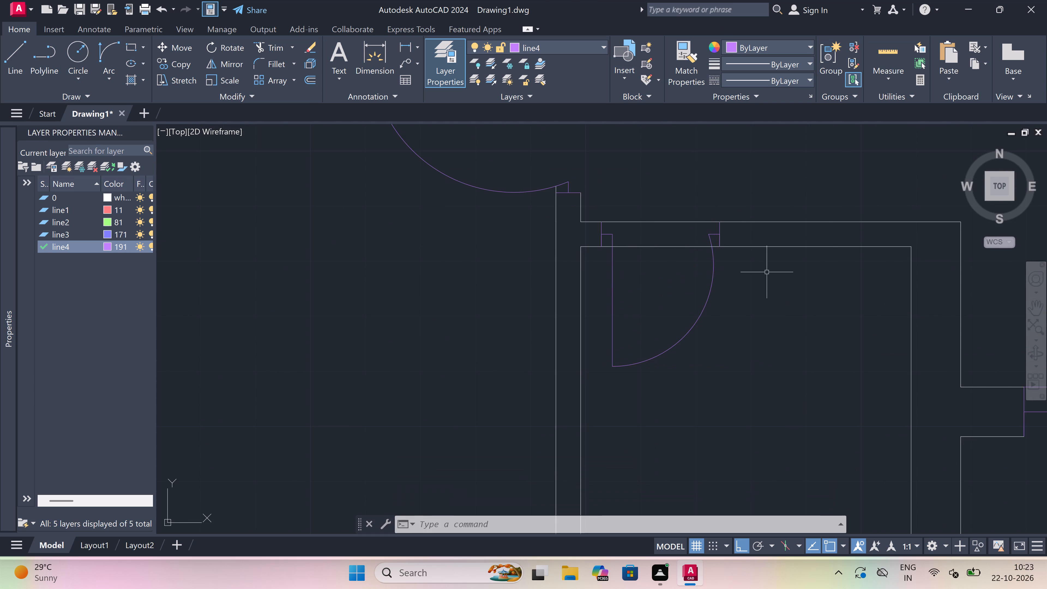
Trim both lines of the small room's top wall between the two jamb lines to open the doorway.
{"action": "key", "text": "t"}
{"action": "key", "text": "r"}
{"action": "key", "text": "space"}
{"action": "left_click", "coordinate": [676, 214]}
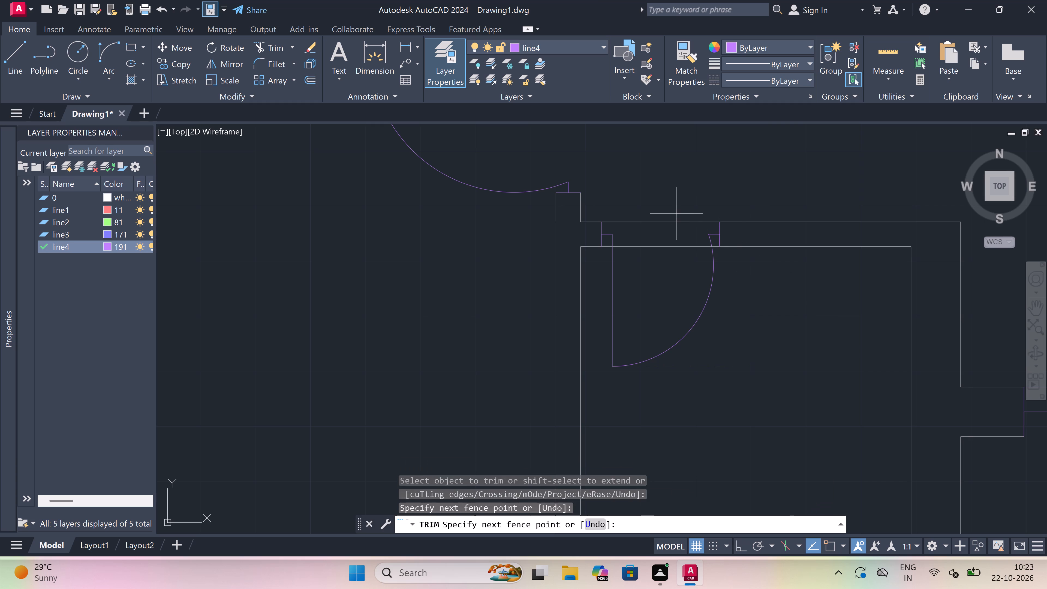
{"action": "left_click", "coordinate": [669, 301]}
{"action": "key", "text": "Escape"}
{"action": "scroll", "coordinate": [660, 322], "scroll_direction": "down", "scroll_amount": 4}
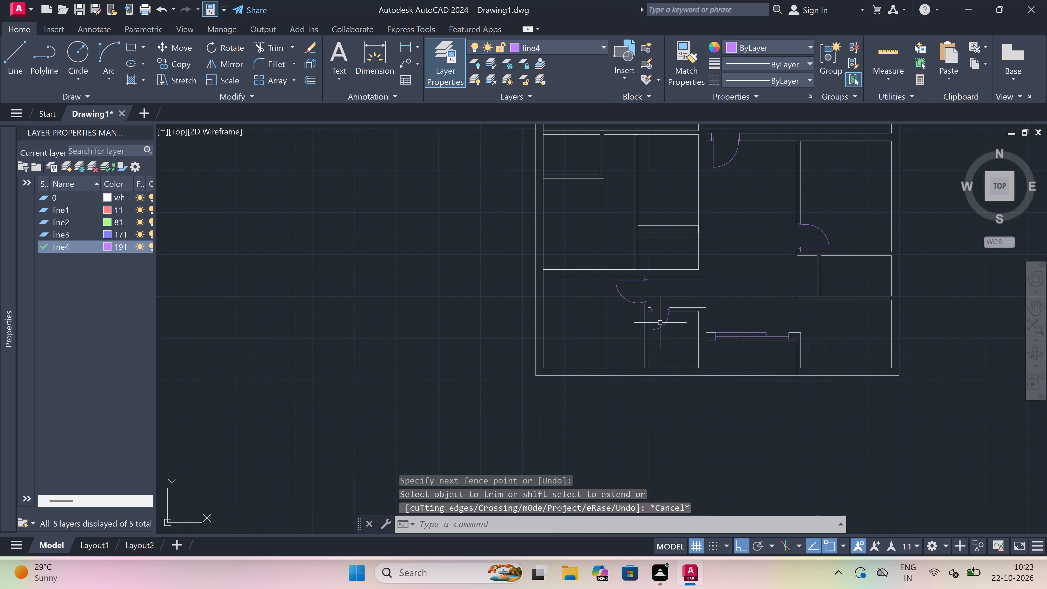
{"action": "scroll", "coordinate": [661, 324], "scroll_direction": "down", "scroll_amount": 2}
On the horizontal partition in the narrow room left of the hall, draw a jamb line, a 3' centre line from its midpoint, and the opposite jamb line.
{"action": "scroll", "coordinate": [663, 277], "scroll_direction": "up", "scroll_amount": 2}
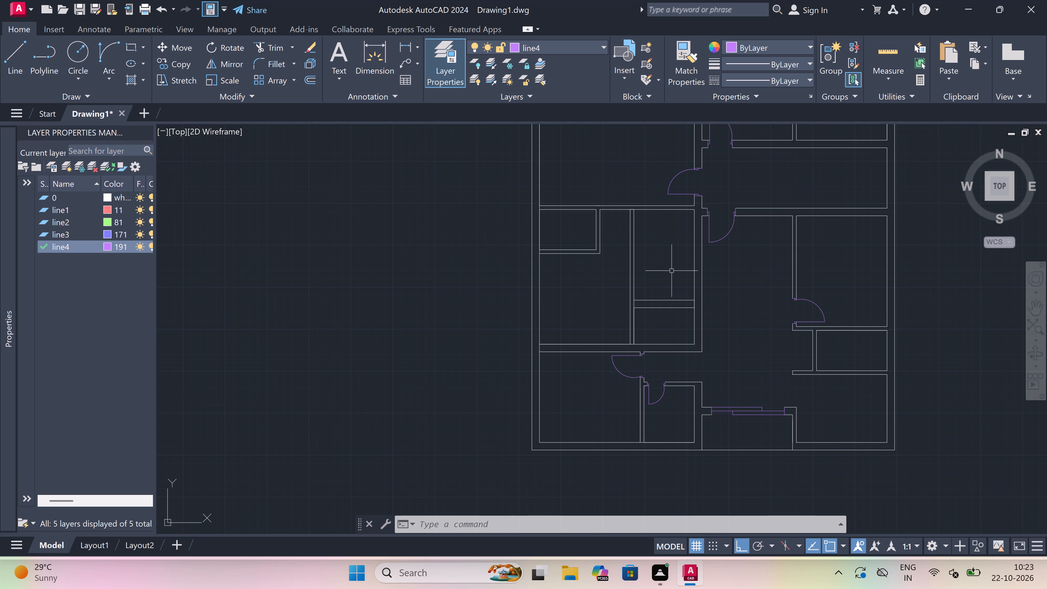
{"action": "scroll", "coordinate": [673, 268], "scroll_direction": "up", "scroll_amount": 2}
{"action": "key", "text": "l"}
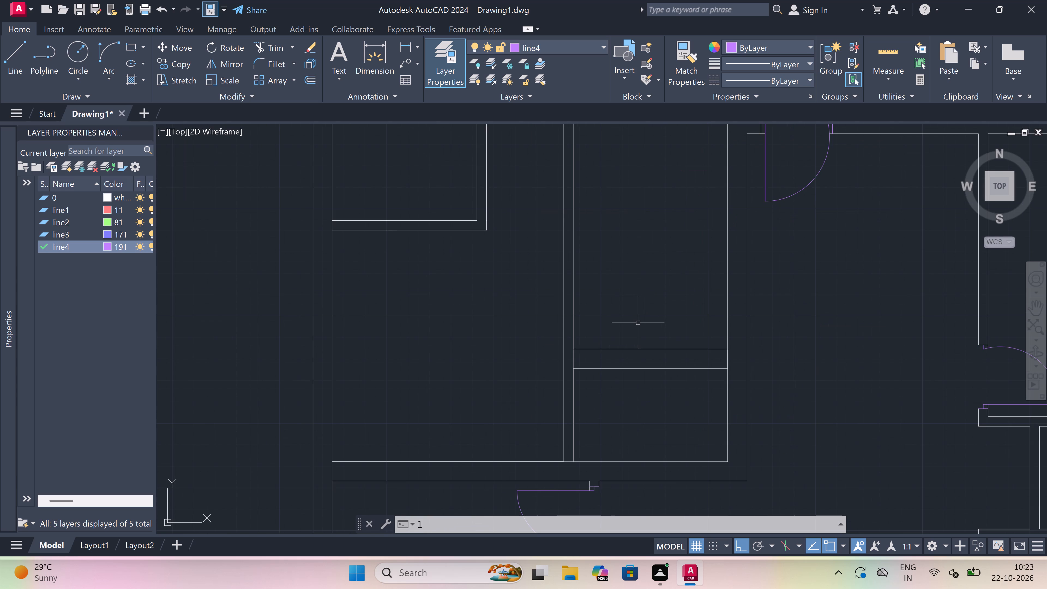
{"action": "key", "text": "space"}
{"action": "scroll", "coordinate": [620, 354], "scroll_direction": "up", "scroll_amount": 1}
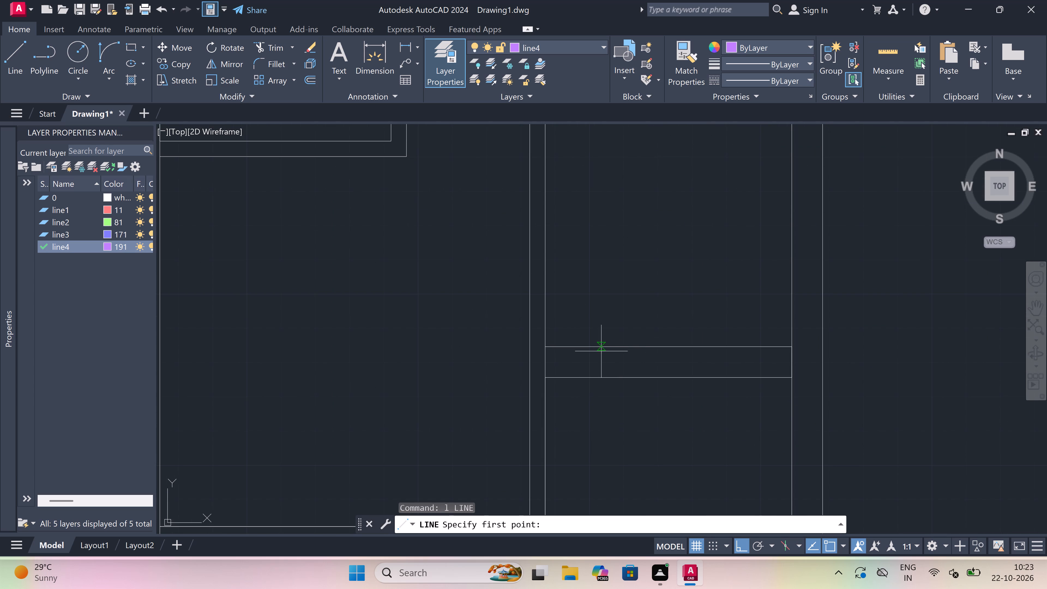
{"action": "left_click", "coordinate": [589, 350]}
{"action": "left_click", "coordinate": [589, 375]}
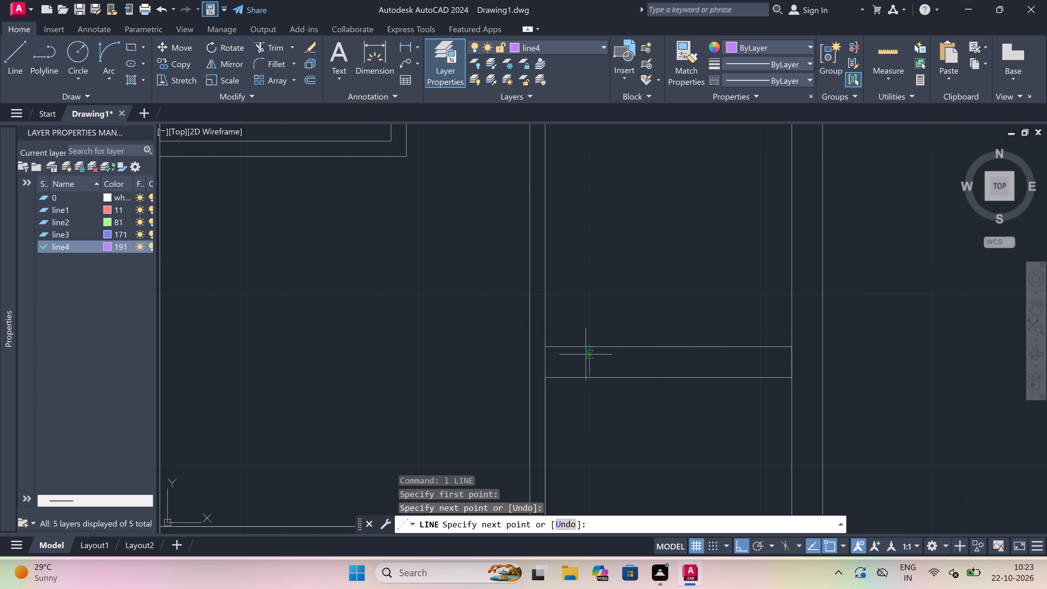
{"action": "left_click", "coordinate": [590, 358]}
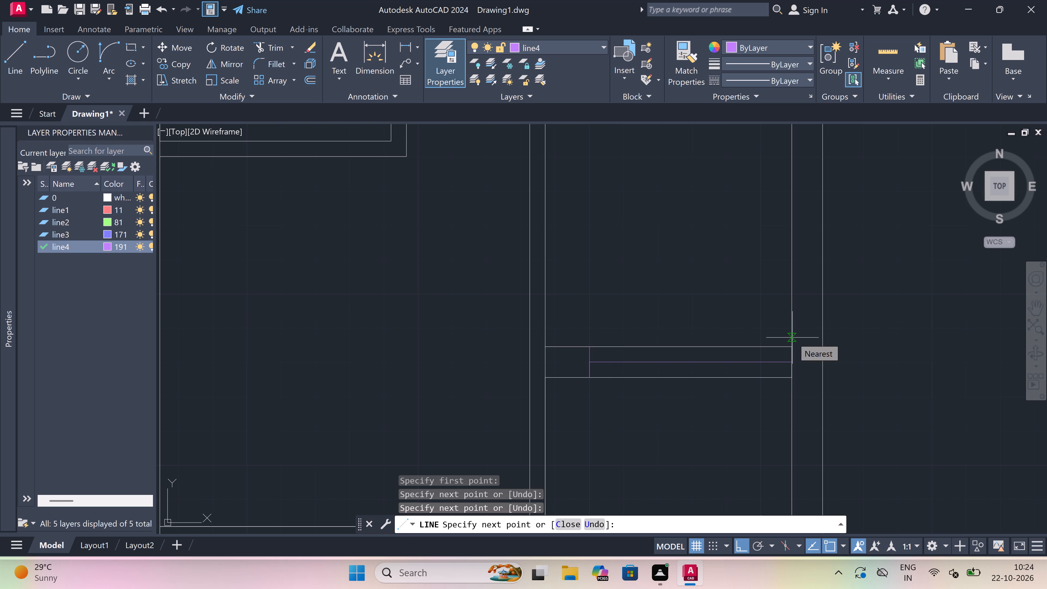
{"action": "type", "text": "3'"}
{"action": "key", "text": "space"}
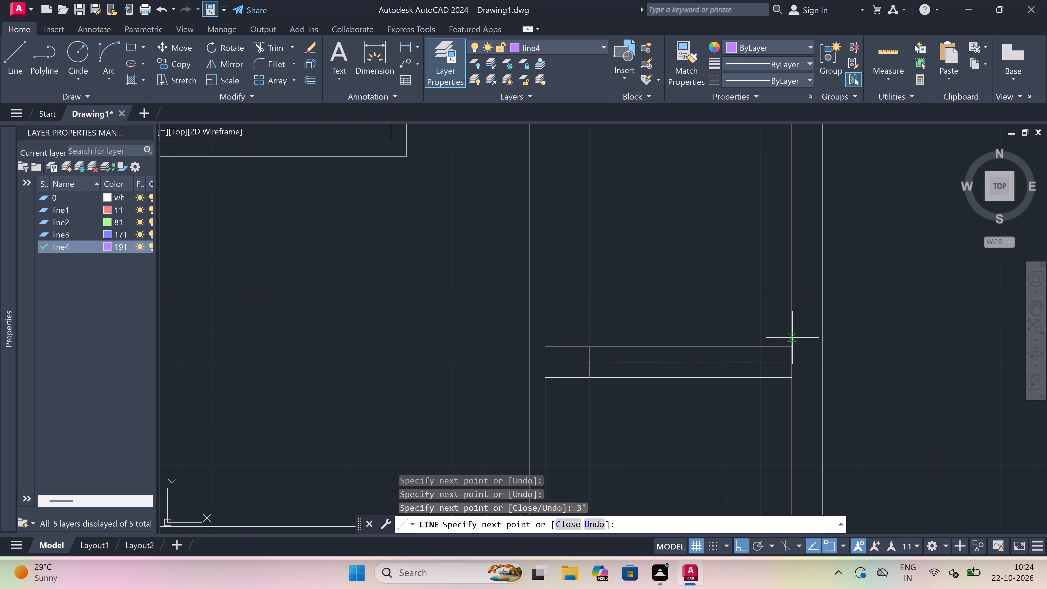
{"action": "left_click", "coordinate": [715, 344]}
{"action": "left_click", "coordinate": [716, 381]}
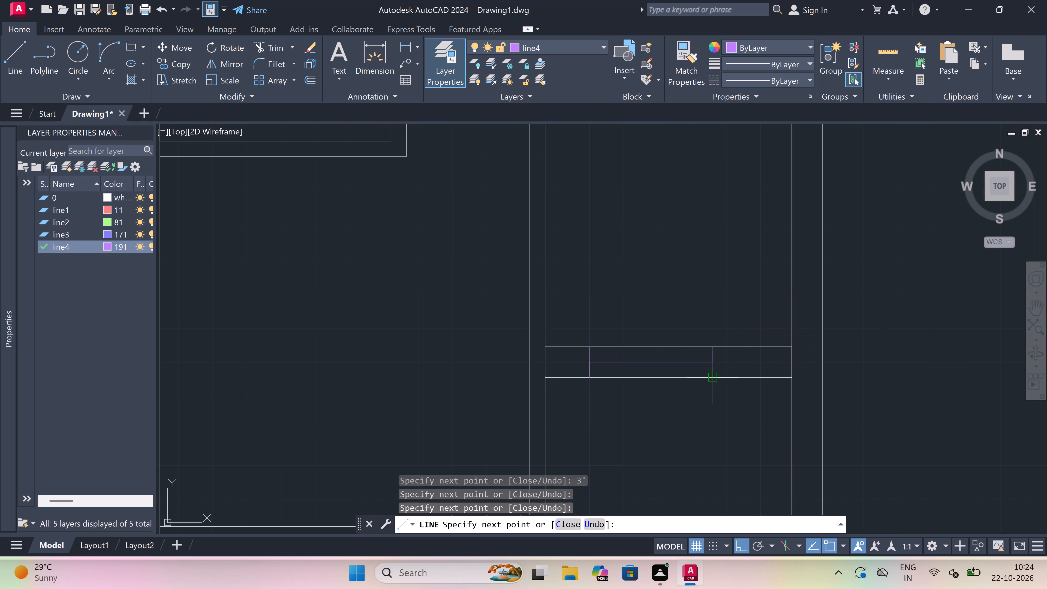
{"action": "key", "text": "Escape"}
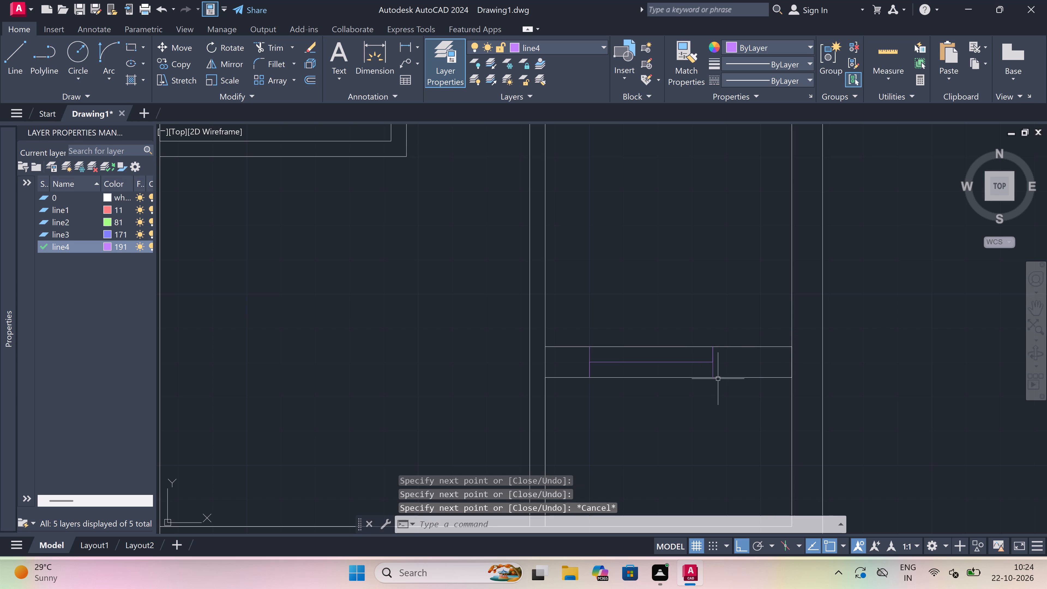
Trim the partition's lower line between the two new jamb lines.
{"action": "key", "text": "t"}
{"action": "type", "text": "r"}
{"action": "key", "text": "space"}
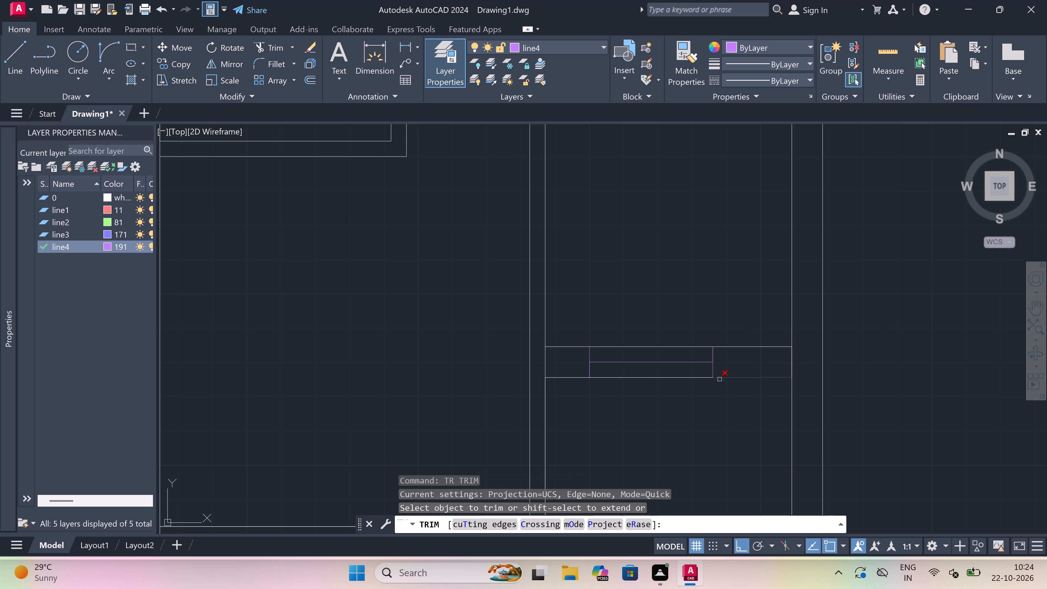
{"action": "scroll", "coordinate": [719, 379], "scroll_direction": "up", "scroll_amount": 1}
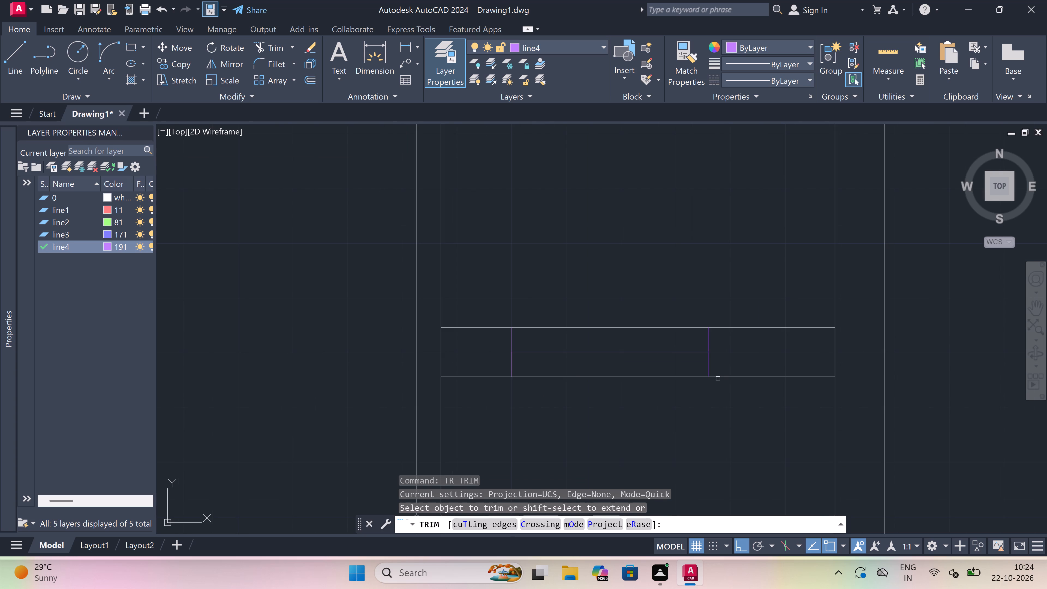
{"action": "left_click", "coordinate": [561, 379]}
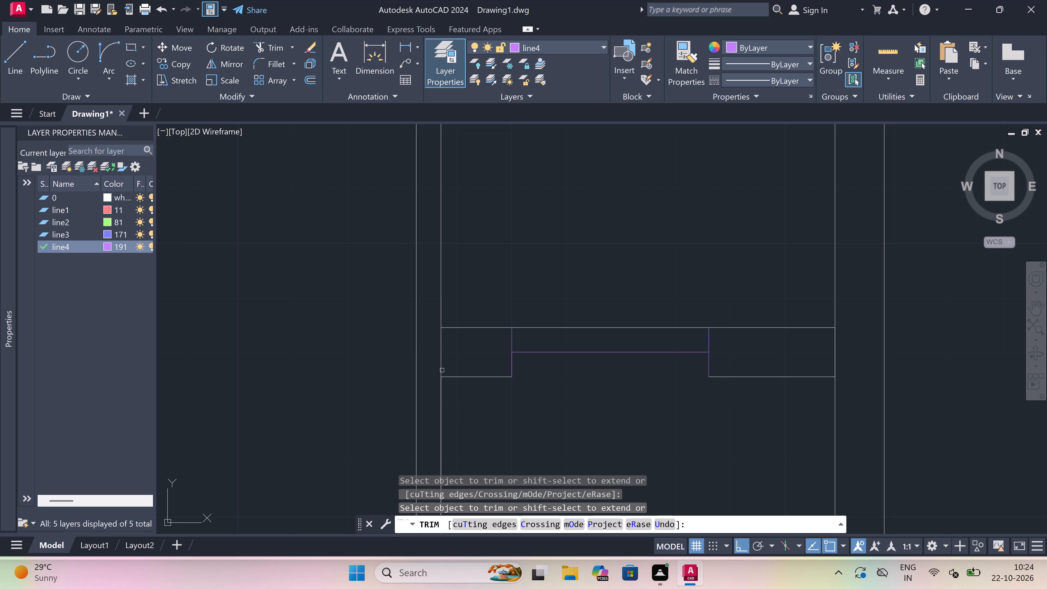
Trim the short vertical wall segments crossing the partition's left and right ends so it joins the side walls.
{"action": "double_click", "coordinate": [438, 370]}
{"action": "triple_click", "coordinate": [456, 367]}
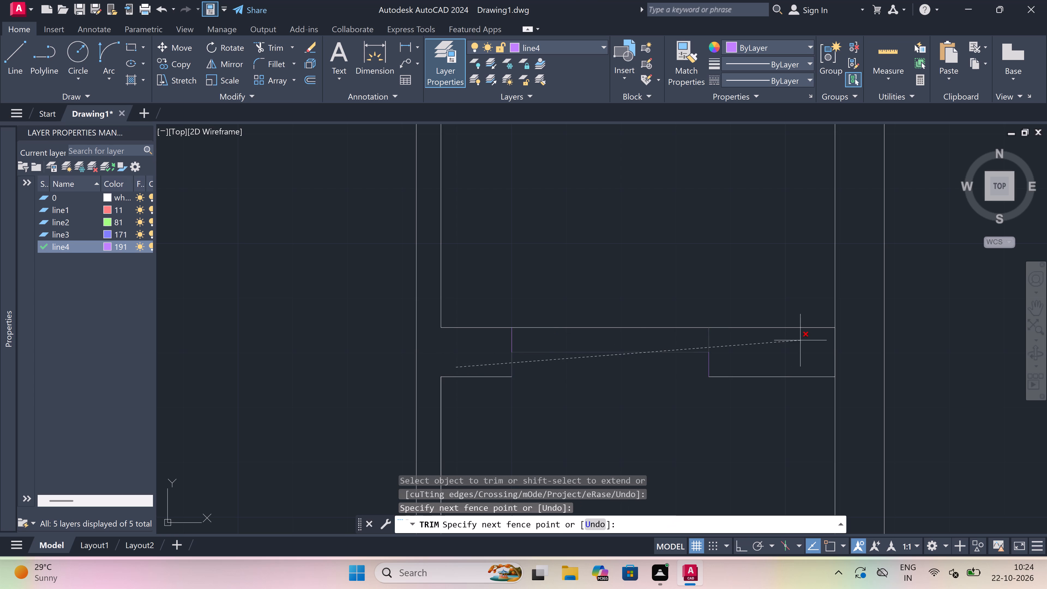
{"action": "key", "text": "Escape"}
{"action": "key", "text": "space"}
{"action": "double_click", "coordinate": [807, 346]}
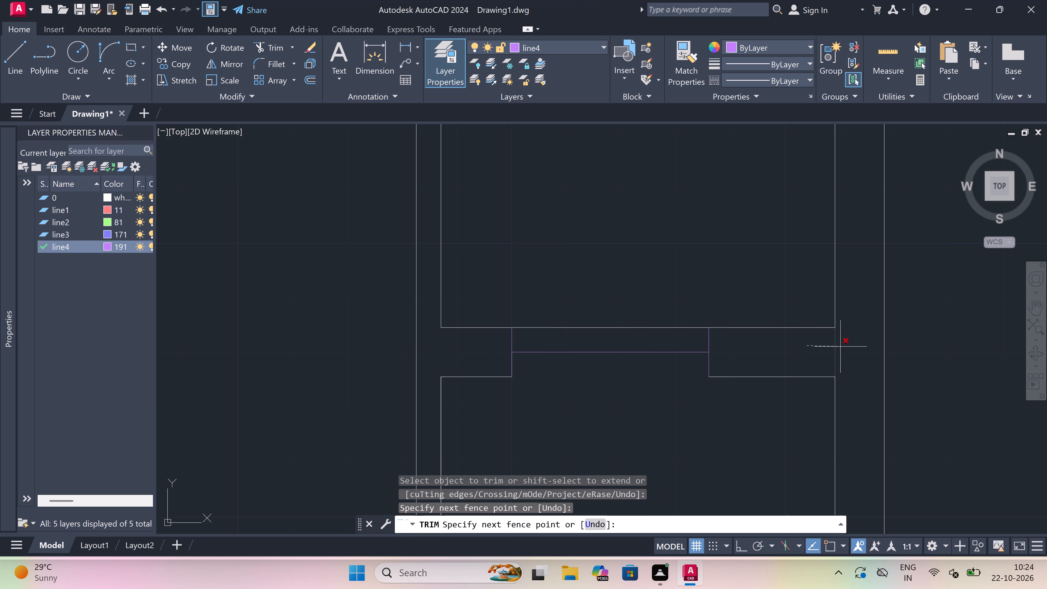
{"action": "left_click", "coordinate": [840, 347]}
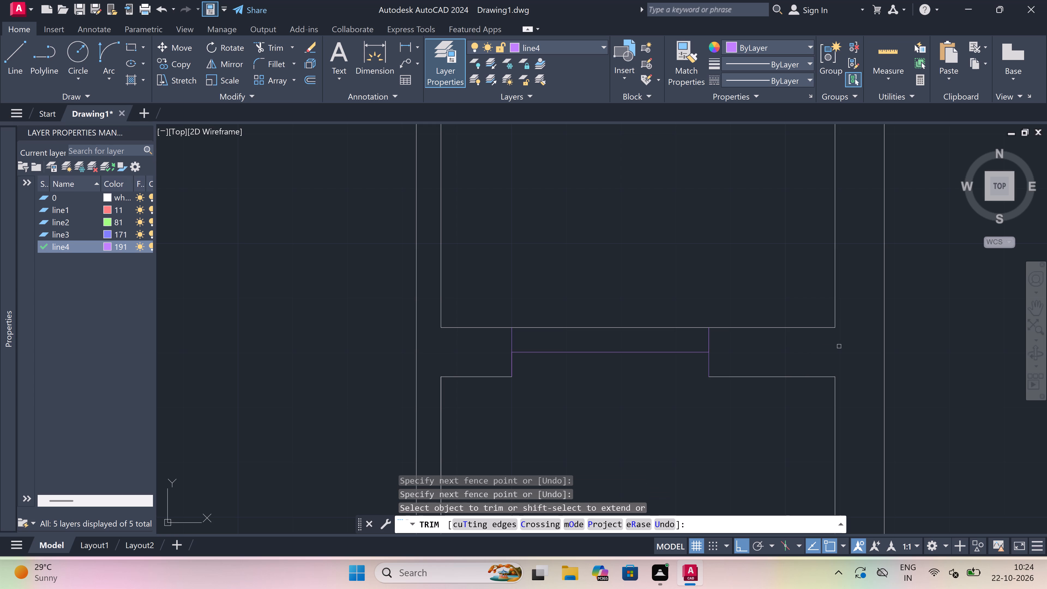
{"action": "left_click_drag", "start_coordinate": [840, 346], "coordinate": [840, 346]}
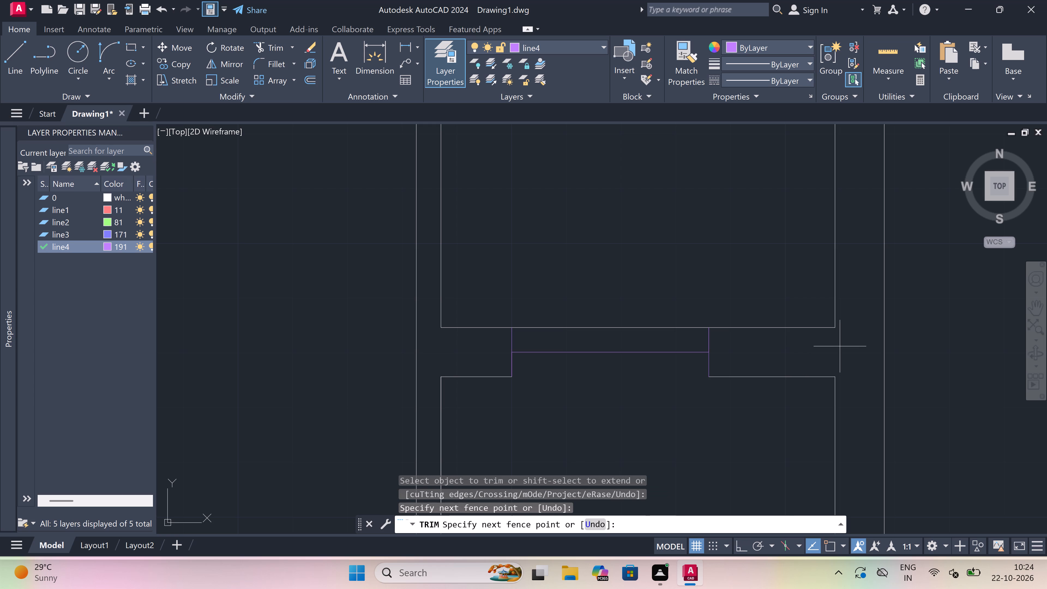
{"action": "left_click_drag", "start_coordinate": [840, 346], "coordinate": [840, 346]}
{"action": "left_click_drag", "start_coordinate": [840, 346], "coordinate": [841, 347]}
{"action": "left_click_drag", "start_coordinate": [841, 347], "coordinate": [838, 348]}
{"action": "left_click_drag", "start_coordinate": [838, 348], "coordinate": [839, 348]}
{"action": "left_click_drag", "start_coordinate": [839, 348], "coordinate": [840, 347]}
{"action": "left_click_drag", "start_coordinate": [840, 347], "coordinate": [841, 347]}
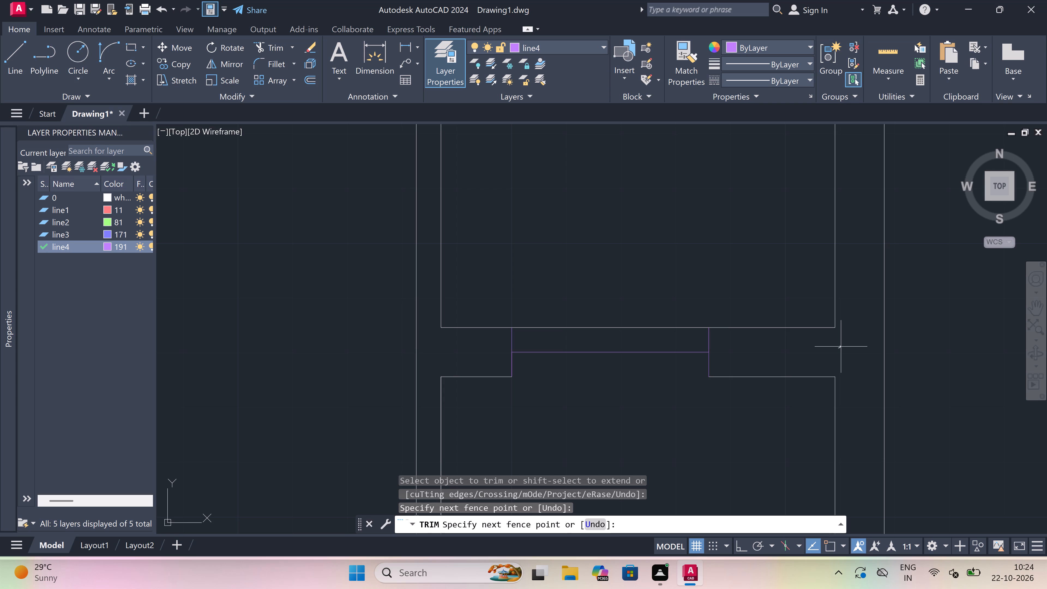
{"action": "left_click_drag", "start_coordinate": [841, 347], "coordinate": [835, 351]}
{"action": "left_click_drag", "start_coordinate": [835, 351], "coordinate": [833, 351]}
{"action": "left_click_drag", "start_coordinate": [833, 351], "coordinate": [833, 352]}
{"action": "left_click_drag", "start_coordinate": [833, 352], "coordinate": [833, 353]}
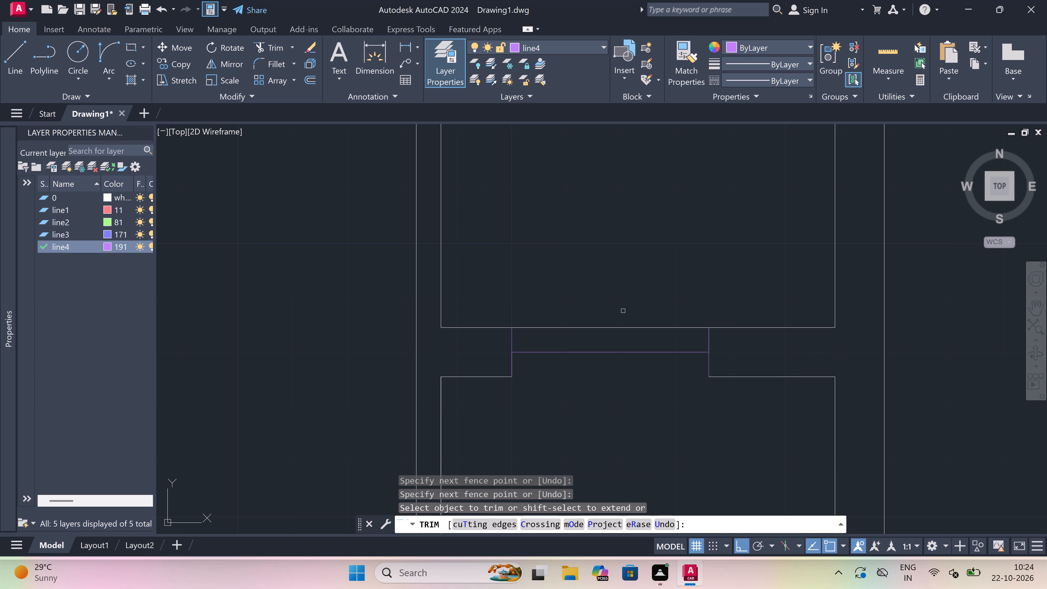
Trim the upper line of the partition in the narrow room between the two jamb lines.
{"action": "left_click", "coordinate": [625, 326]}
{"action": "key", "text": "Escape"}
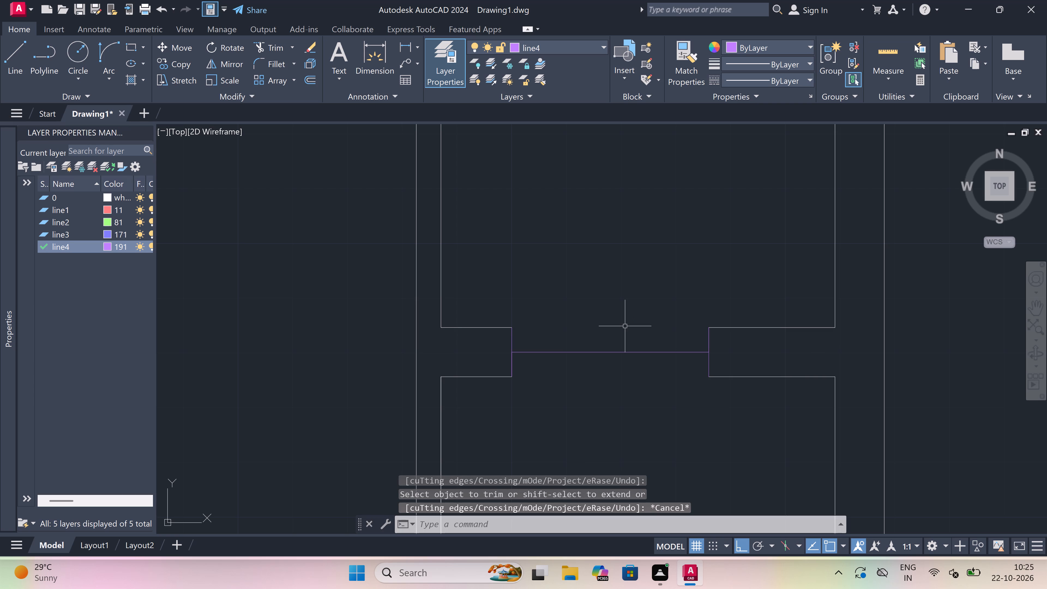
On layer line4, draw lines between the jamb ends along the upper and lower edges of the partition opening.
{"action": "key", "text": "l"}
{"action": "key", "text": "space"}
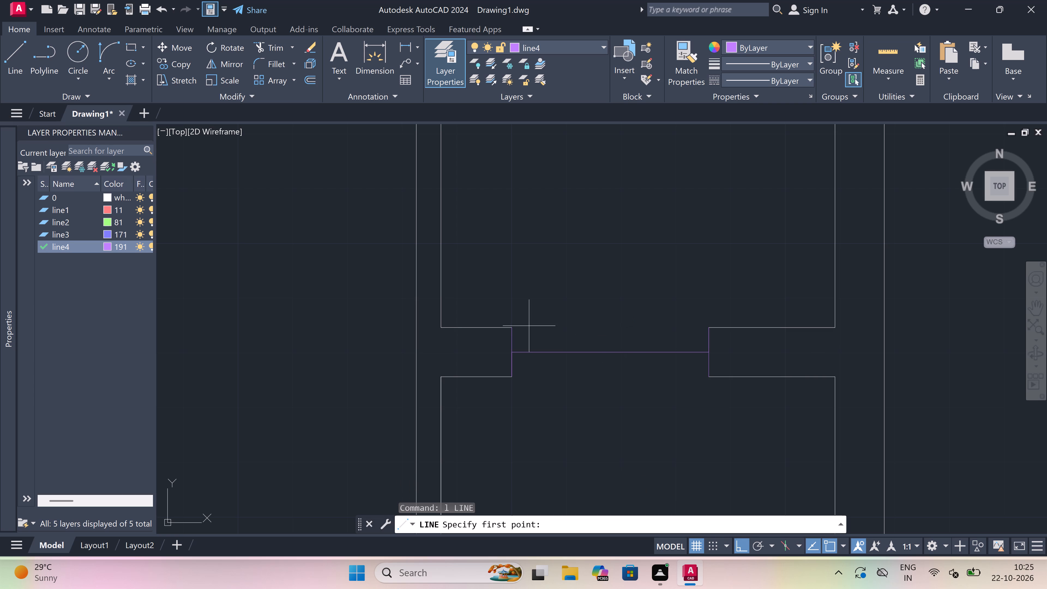
{"action": "left_click", "coordinate": [507, 327]}
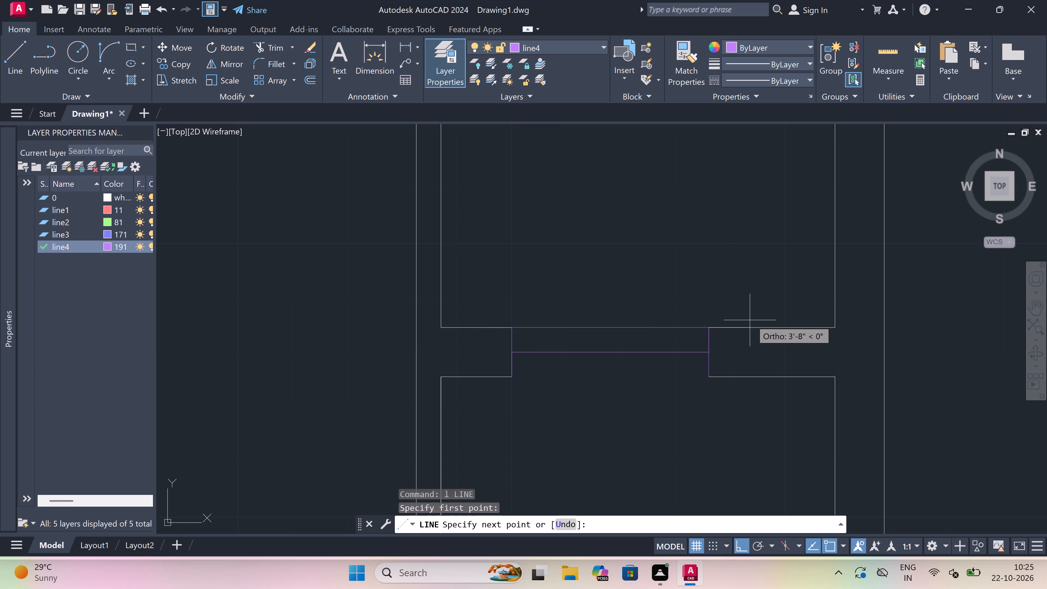
{"action": "left_click", "coordinate": [708, 331]}
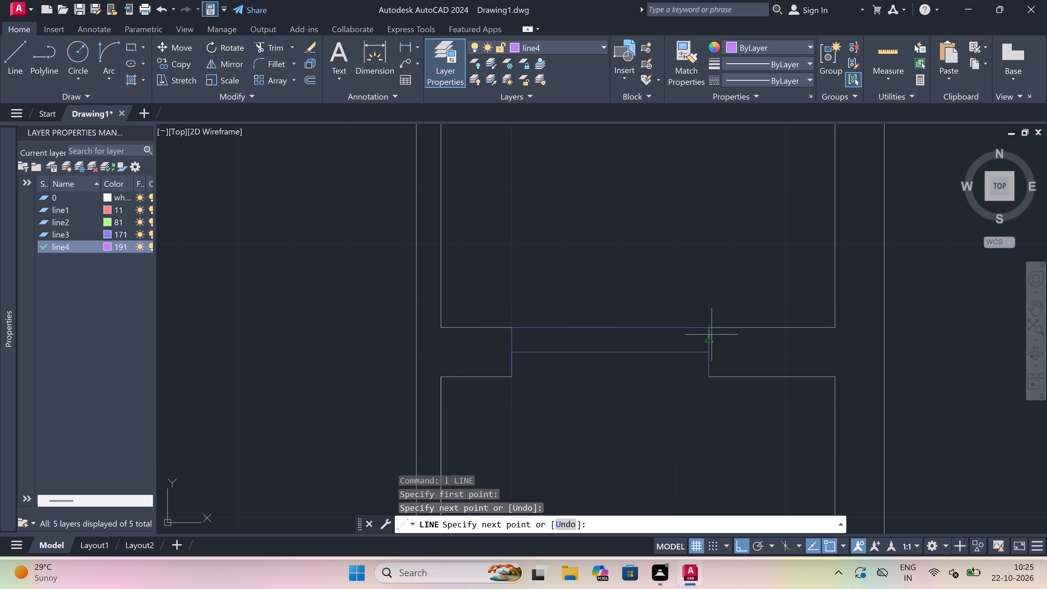
{"action": "key", "text": "Escape"}
{"action": "key", "text": "space"}
{"action": "left_click", "coordinate": [707, 378]}
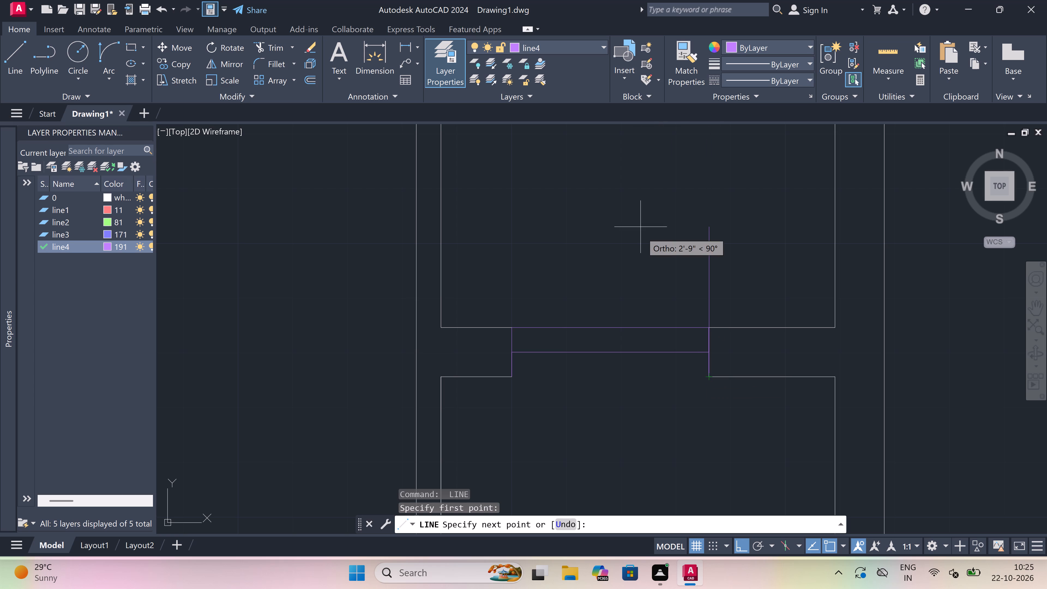
{"action": "left_click_drag", "start_coordinate": [512, 377], "coordinate": [509, 377]}
{"action": "key", "text": "Escape"}
Make layer 0 current and draw a short line across the narrow room's left vertical partition, partway below the horizontal wall.
{"action": "scroll", "coordinate": [693, 403], "scroll_direction": "down", "scroll_amount": 5}
{"action": "scroll", "coordinate": [668, 345], "scroll_direction": "up", "scroll_amount": 4}
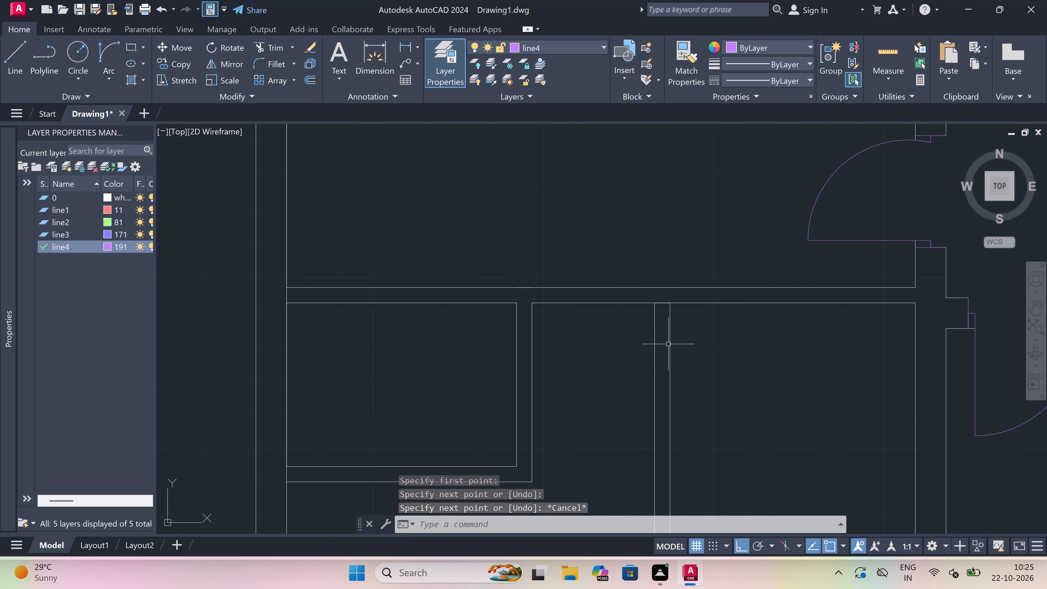
{"action": "left_click", "coordinate": [568, 47]}
{"action": "left_click", "coordinate": [562, 65]}
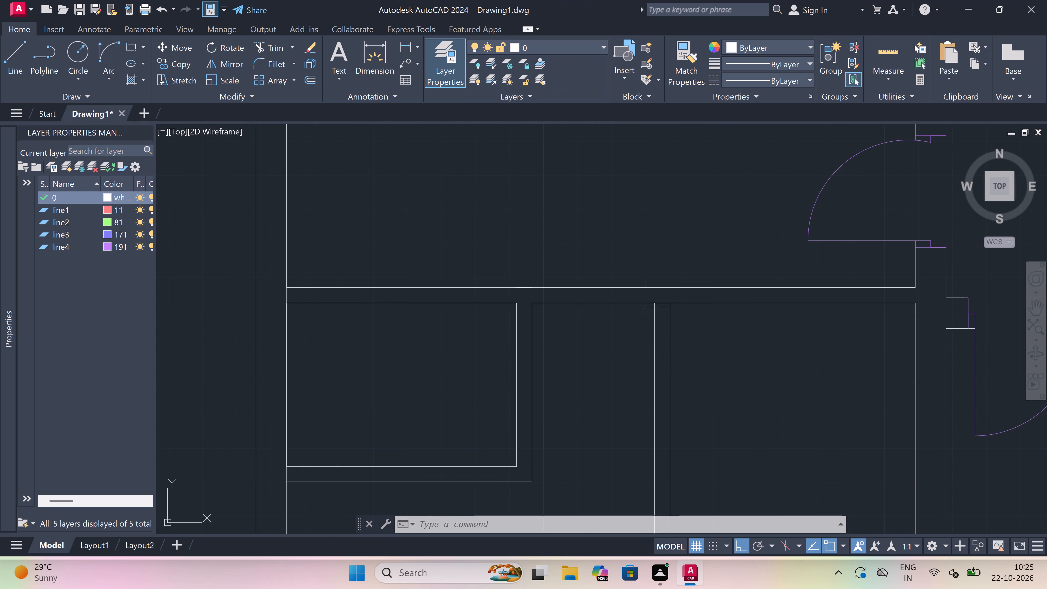
{"action": "key", "text": "l"}
{"action": "key", "text": "space"}
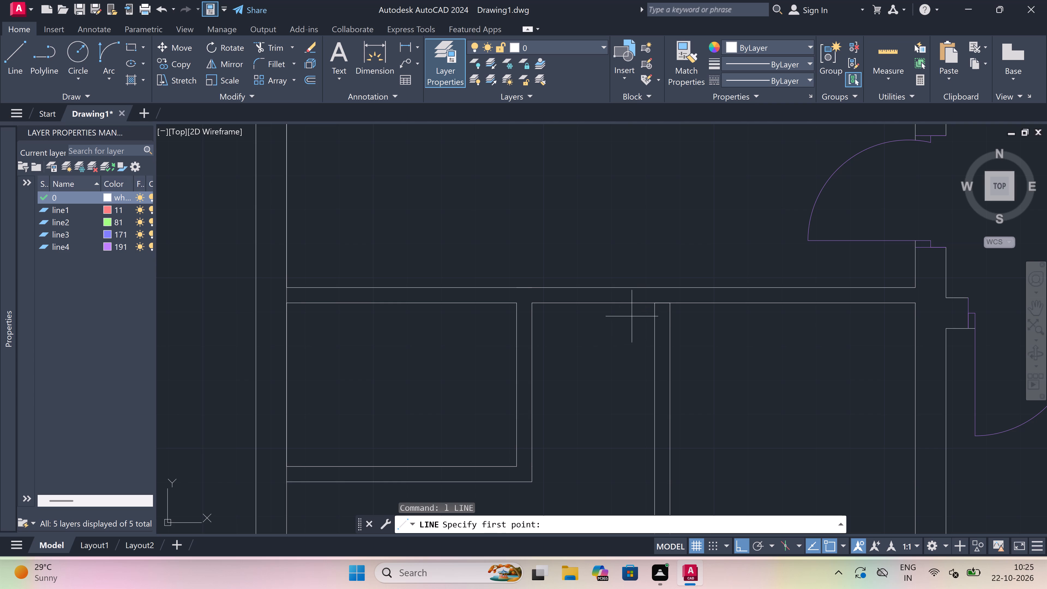
{"action": "scroll", "coordinate": [648, 326], "scroll_direction": "down", "scroll_amount": 5}
{"action": "scroll", "coordinate": [644, 344], "scroll_direction": "up", "scroll_amount": 3}
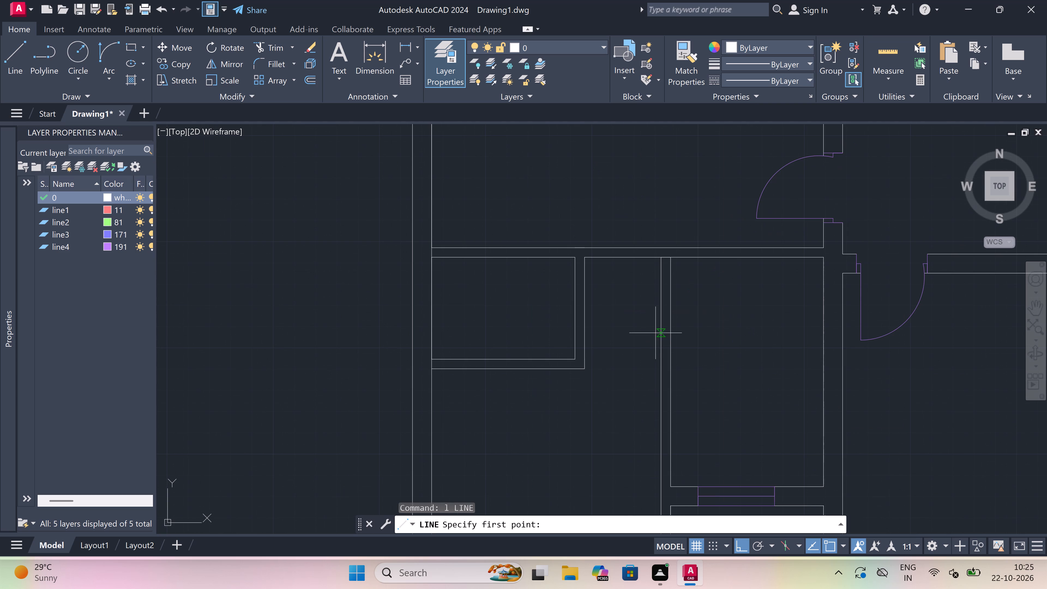
{"action": "left_click", "coordinate": [657, 346]}
{"action": "double_click", "coordinate": [671, 341]}
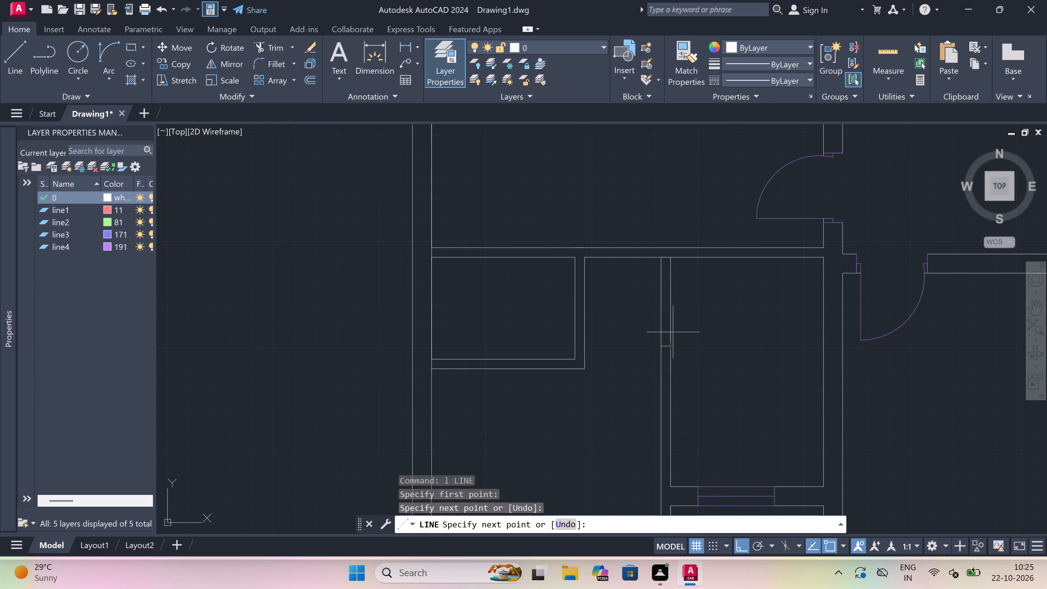
{"action": "key", "text": "Escape"}
Draw two jamb lines across the horizontal wall, one from the vertical partition's left line and one from the small room's outer corner.
{"action": "key", "text": "space"}
{"action": "left_click", "coordinate": [660, 255]}
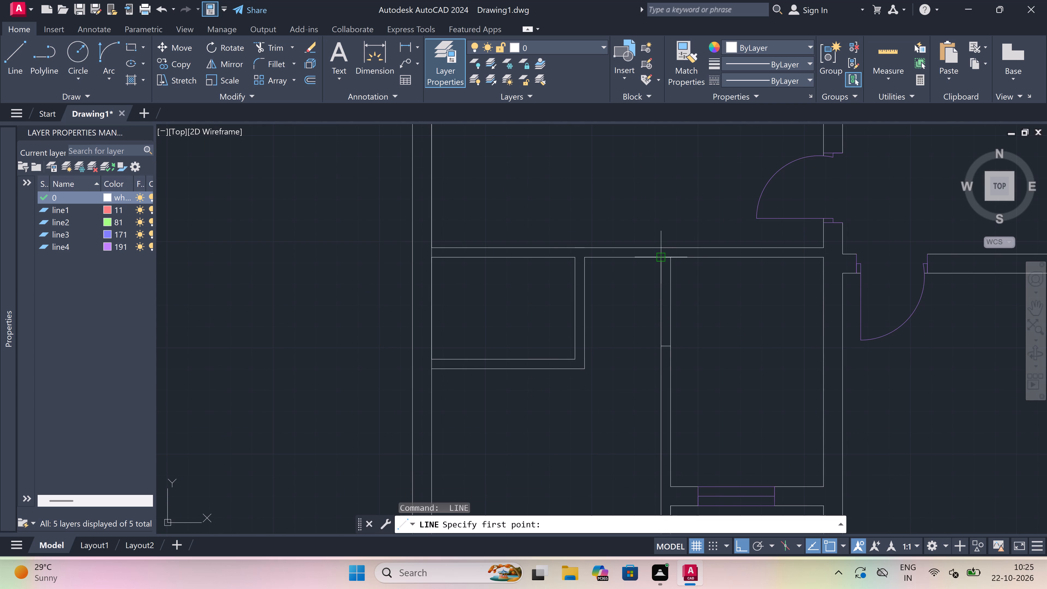
{"action": "left_click", "coordinate": [658, 249]}
{"action": "key", "text": "Escape"}
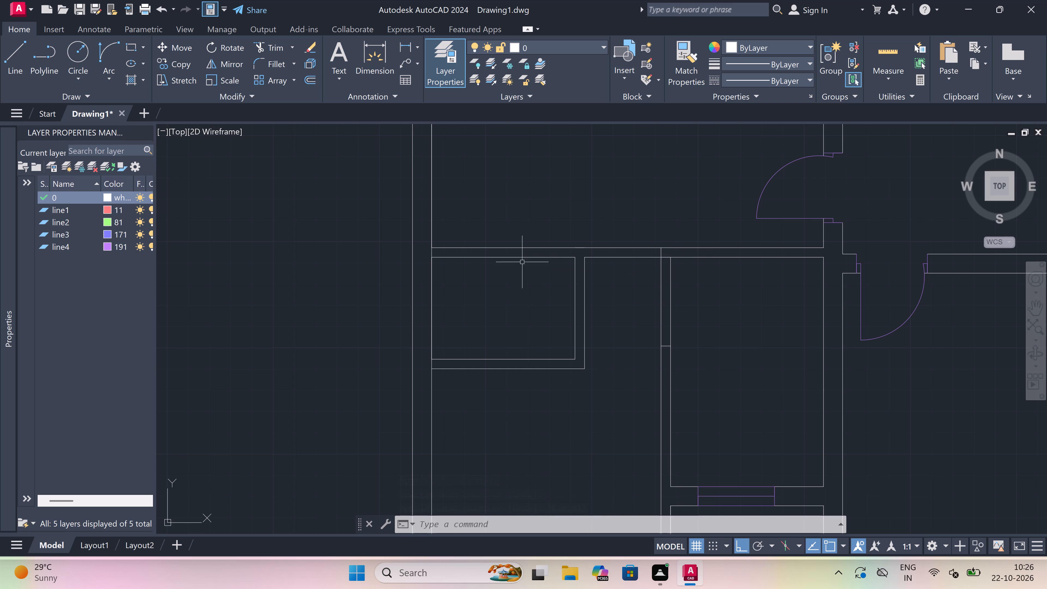
{"action": "scroll", "coordinate": [579, 255], "scroll_direction": "up", "scroll_amount": 1}
{"action": "key", "text": "space"}
{"action": "double_click", "coordinate": [585, 258]}
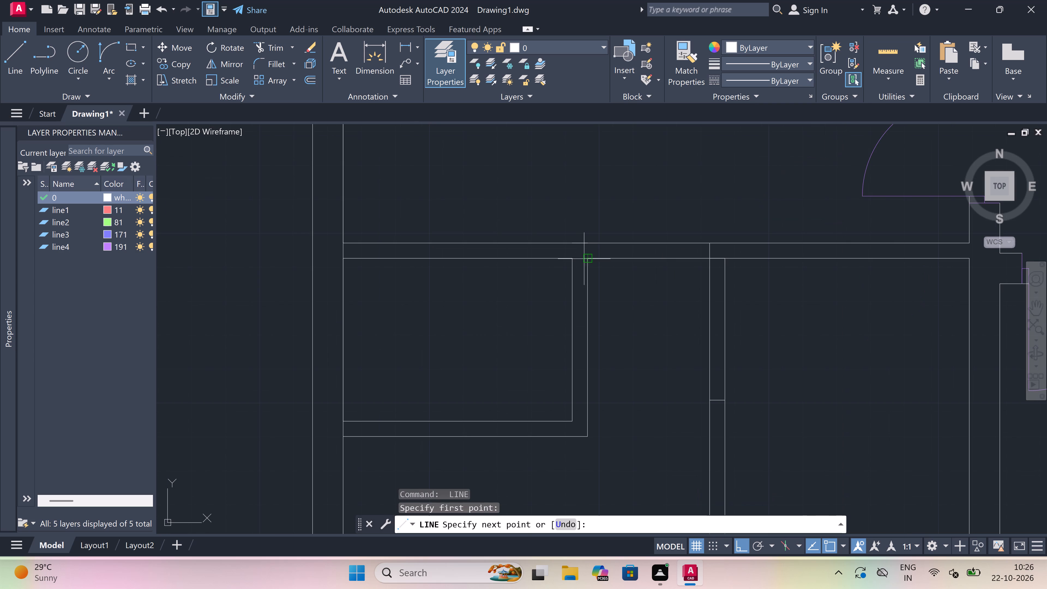
{"action": "left_click", "coordinate": [589, 243]}
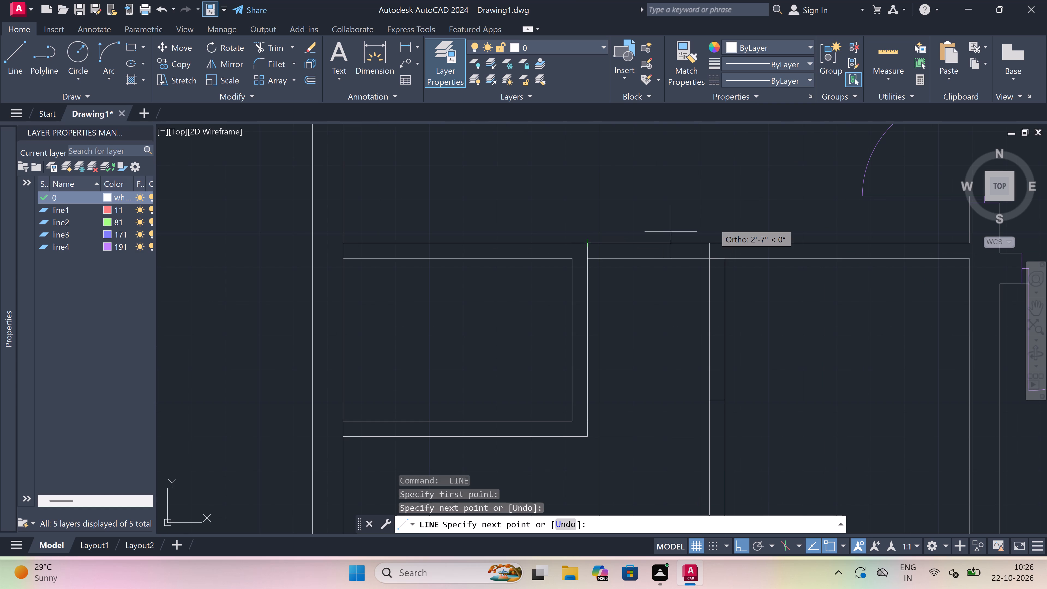
{"action": "key", "text": "Escape"}
Trim the horizontal wall between its two jamb lines and the vertical partition between the wall and its short cross line.
{"action": "key", "text": "t"}
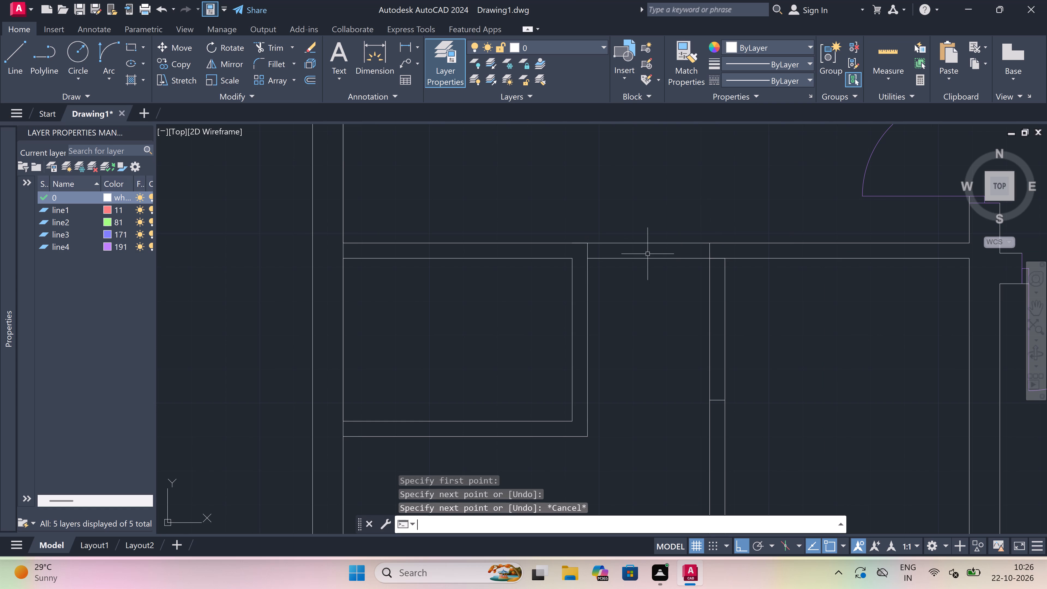
{"action": "key", "text": "r"}
{"action": "key", "text": "space"}
{"action": "left_click", "coordinate": [625, 215]}
{"action": "double_click", "coordinate": [644, 351]}
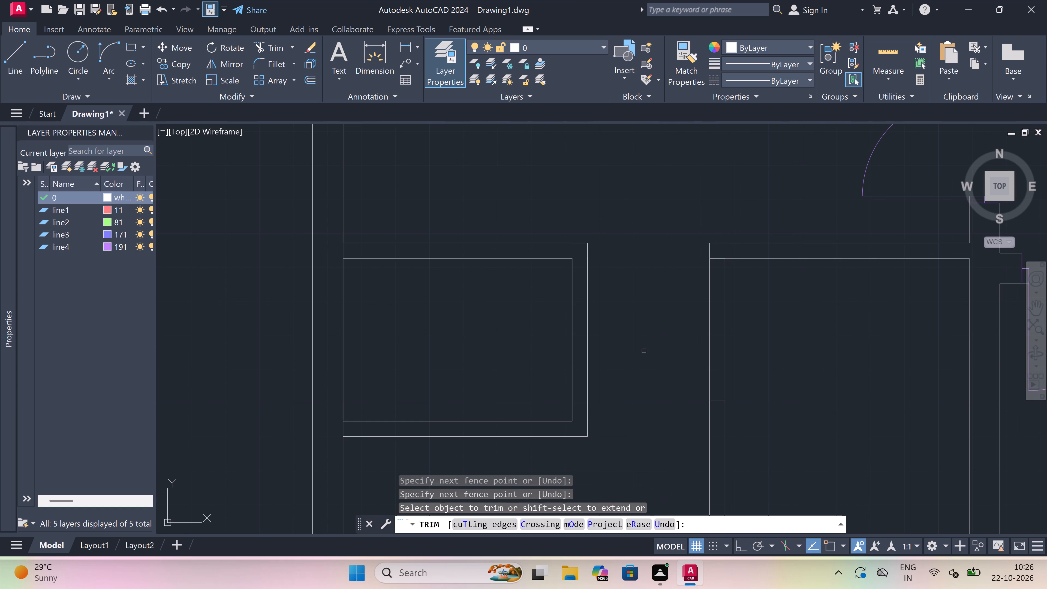
{"action": "double_click", "coordinate": [657, 339]}
{"action": "left_click", "coordinate": [748, 327]}
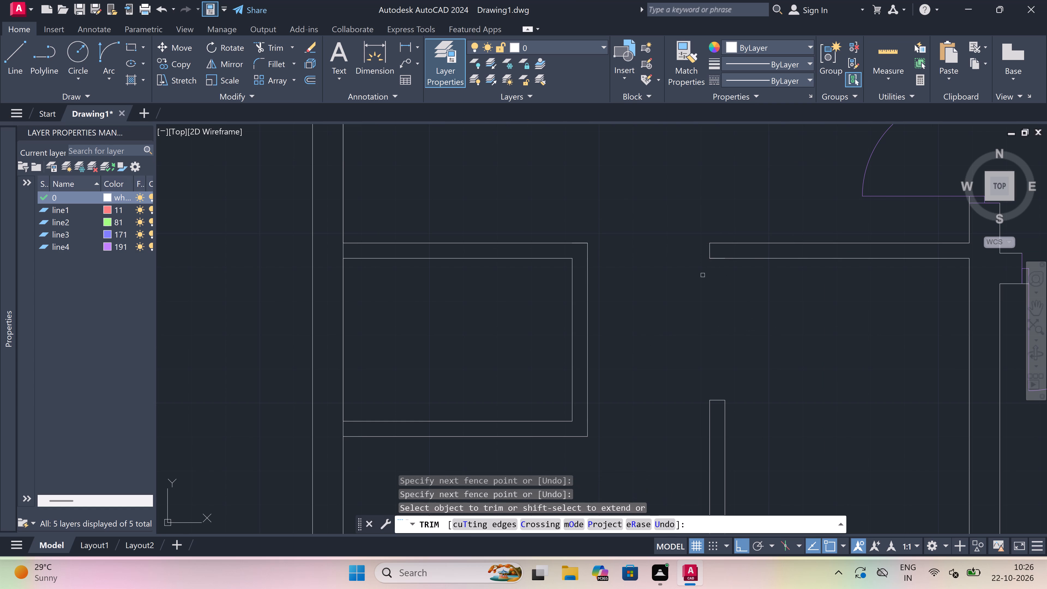
{"action": "key", "text": "Escape"}
Make layer line4 current and draw a short line across the small room's right wall, just below its upper inner corner.
{"action": "scroll", "coordinate": [670, 286], "scroll_direction": "down", "scroll_amount": 3}
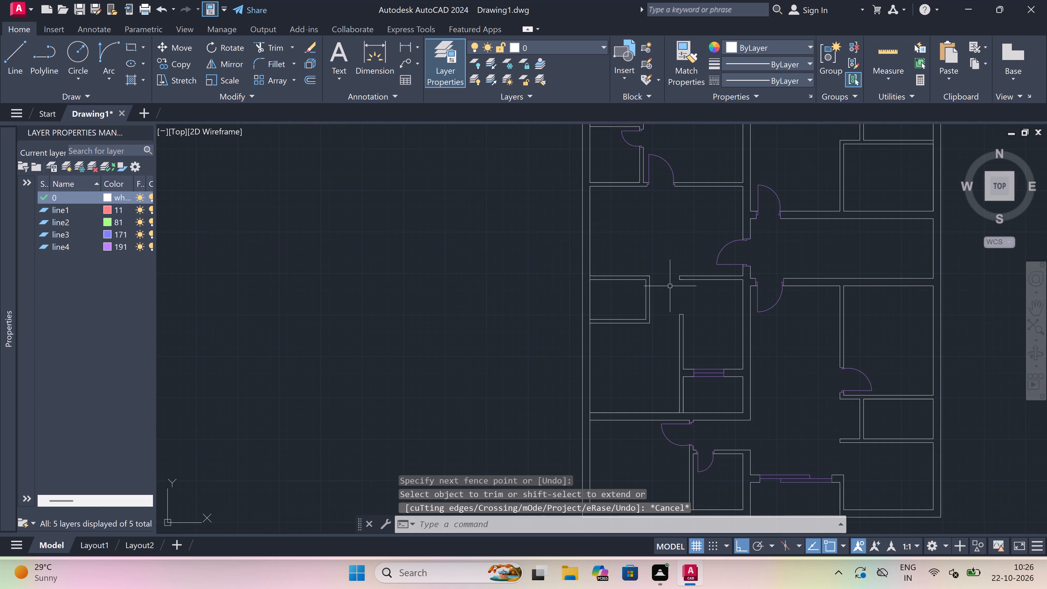
{"action": "scroll", "coordinate": [670, 286], "scroll_direction": "up", "scroll_amount": 1}
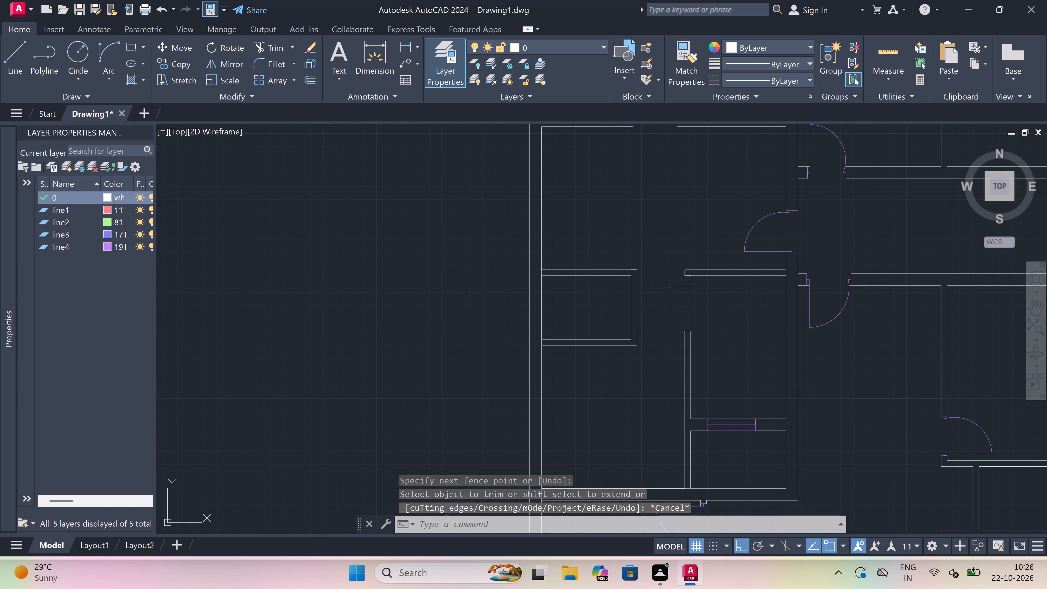
{"action": "scroll", "coordinate": [670, 286], "scroll_direction": "down", "scroll_amount": 3}
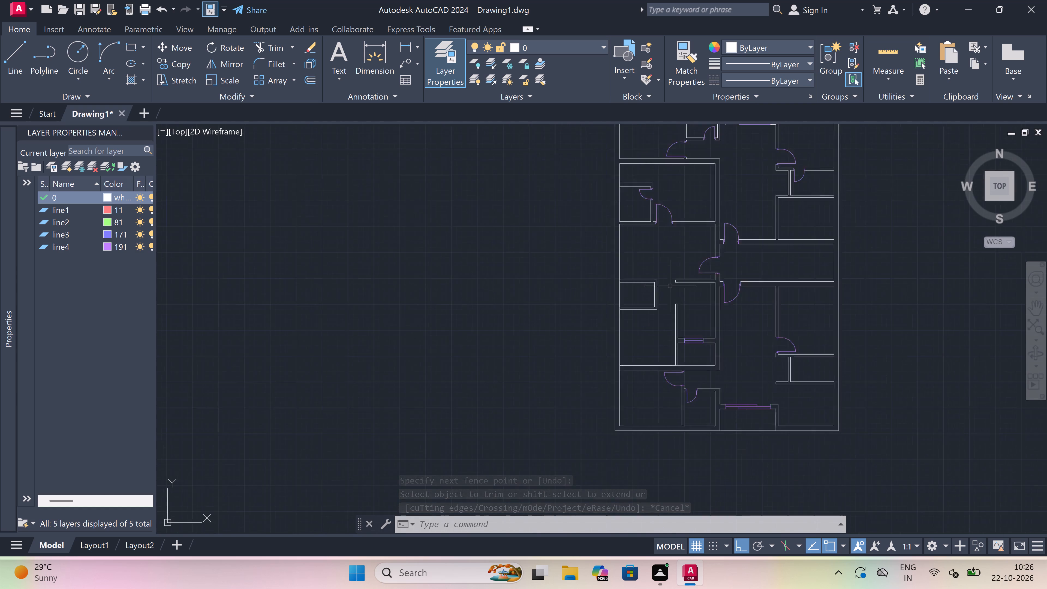
{"action": "scroll", "coordinate": [652, 284], "scroll_direction": "up", "scroll_amount": 3}
{"action": "key", "text": "l"}
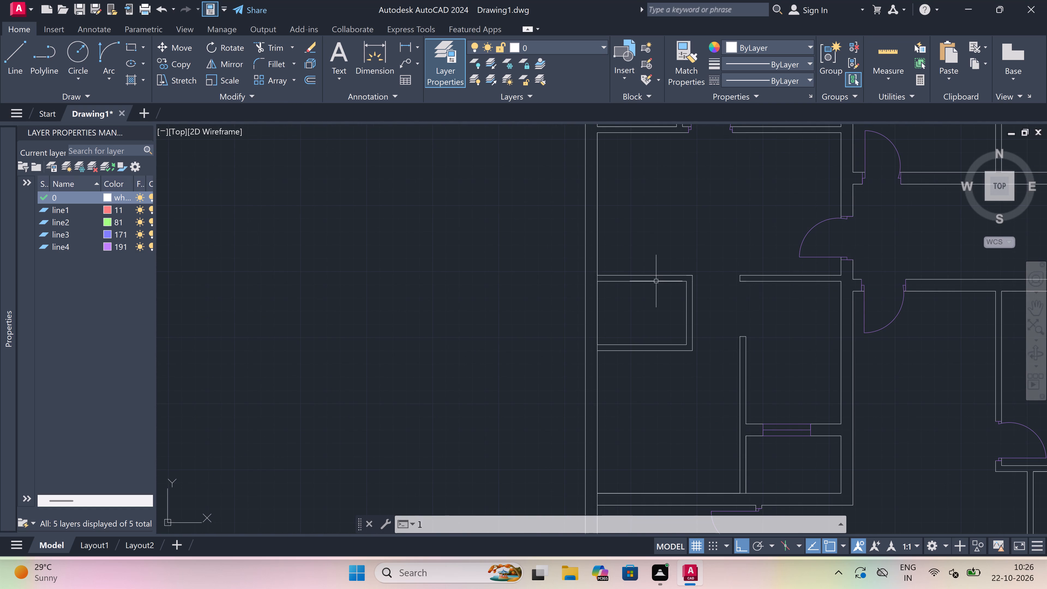
{"action": "key", "text": "space"}
{"action": "double_click", "coordinate": [572, 52]}
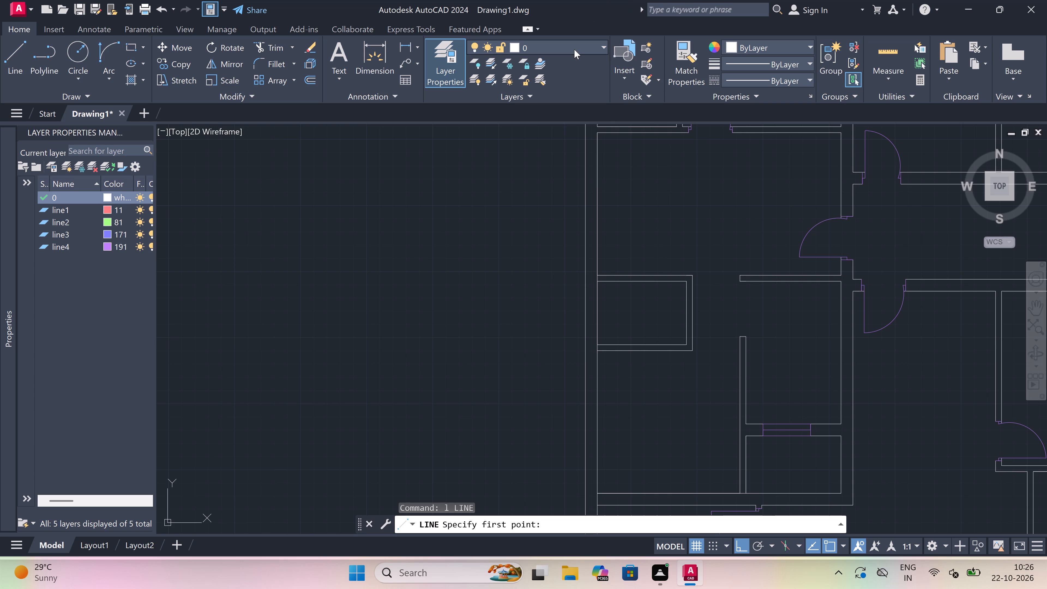
{"action": "left_click", "coordinate": [576, 48]}
{"action": "left_click", "coordinate": [576, 125]}
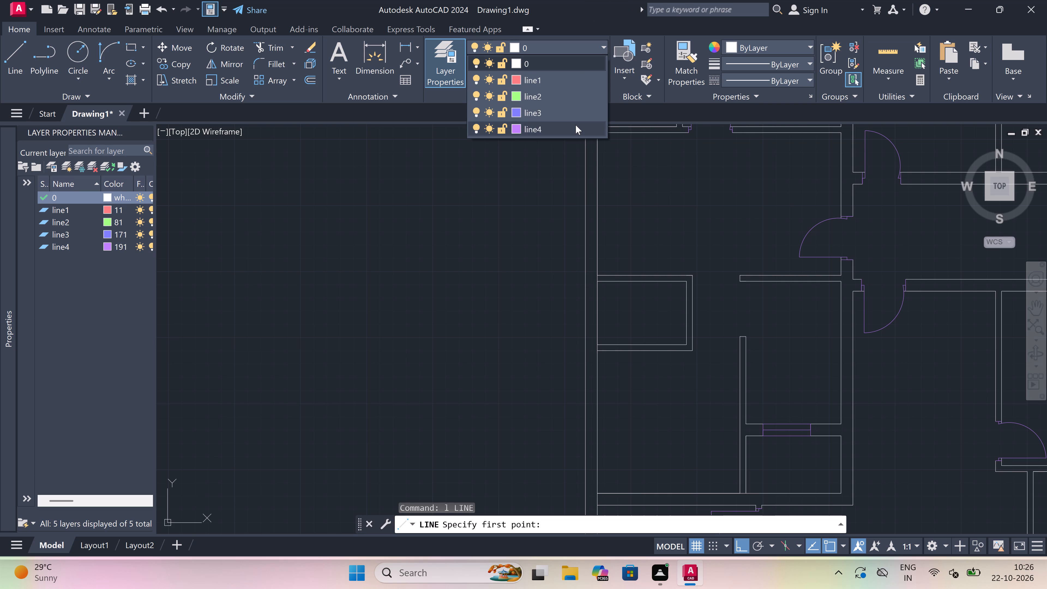
{"action": "scroll", "coordinate": [688, 284], "scroll_direction": "up", "scroll_amount": 2}
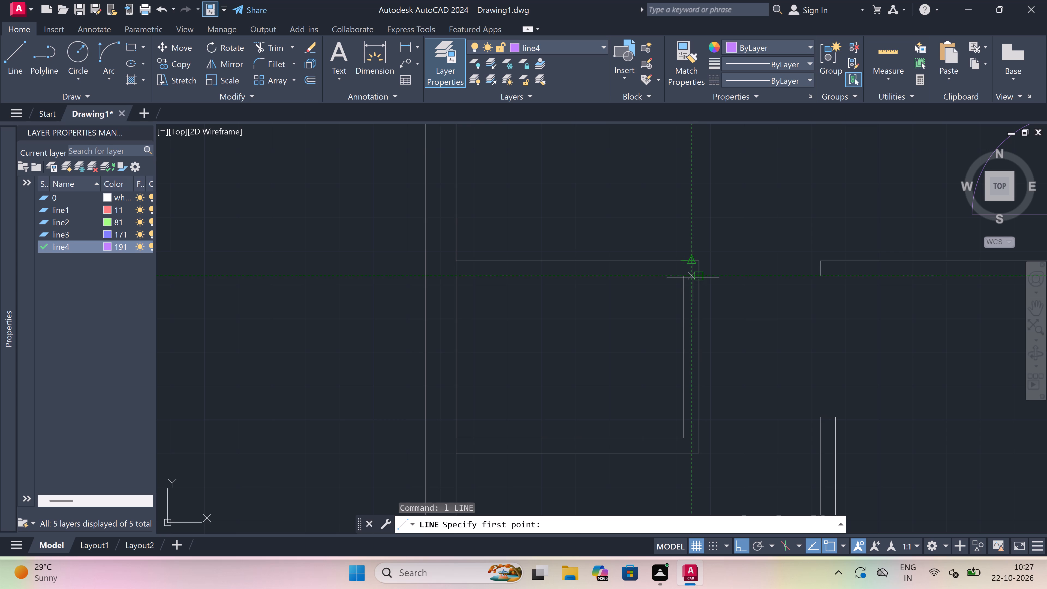
{"action": "scroll", "coordinate": [693, 278], "scroll_direction": "down", "scroll_amount": 1}
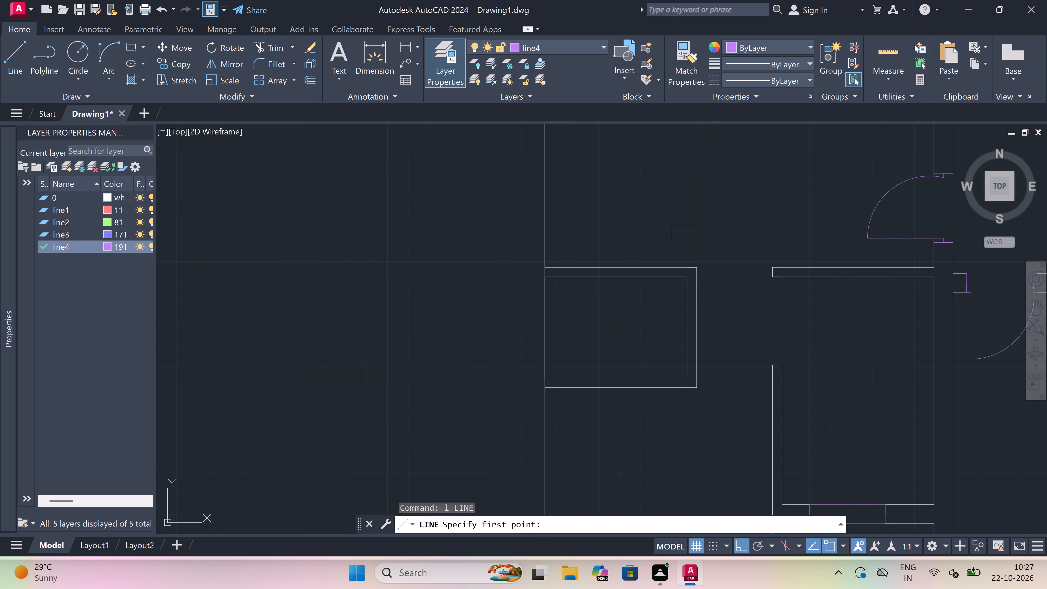
{"action": "scroll", "coordinate": [683, 279], "scroll_direction": "up", "scroll_amount": 3}
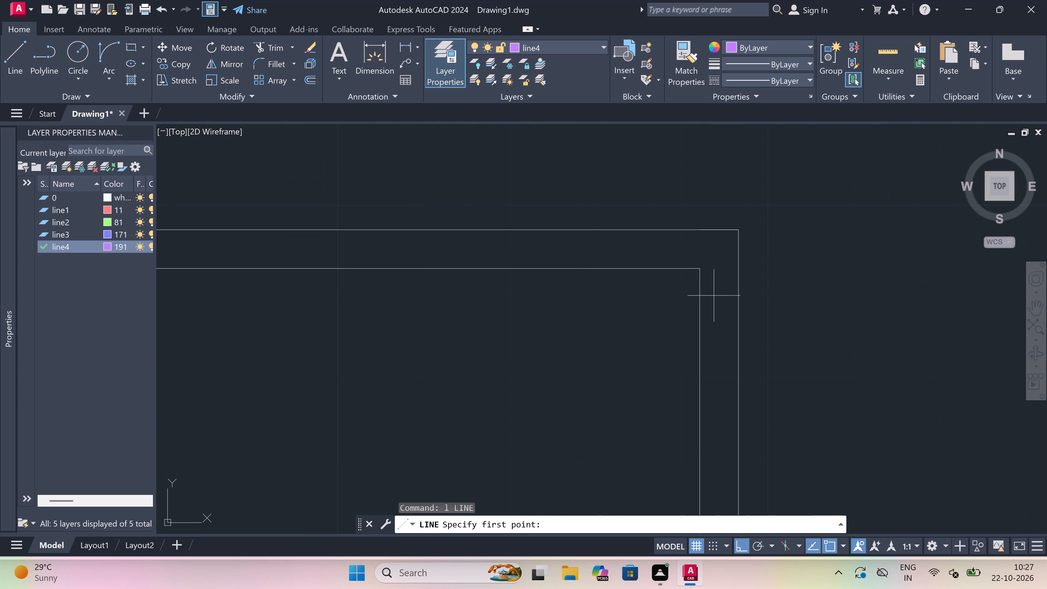
{"action": "left_click", "coordinate": [703, 294]}
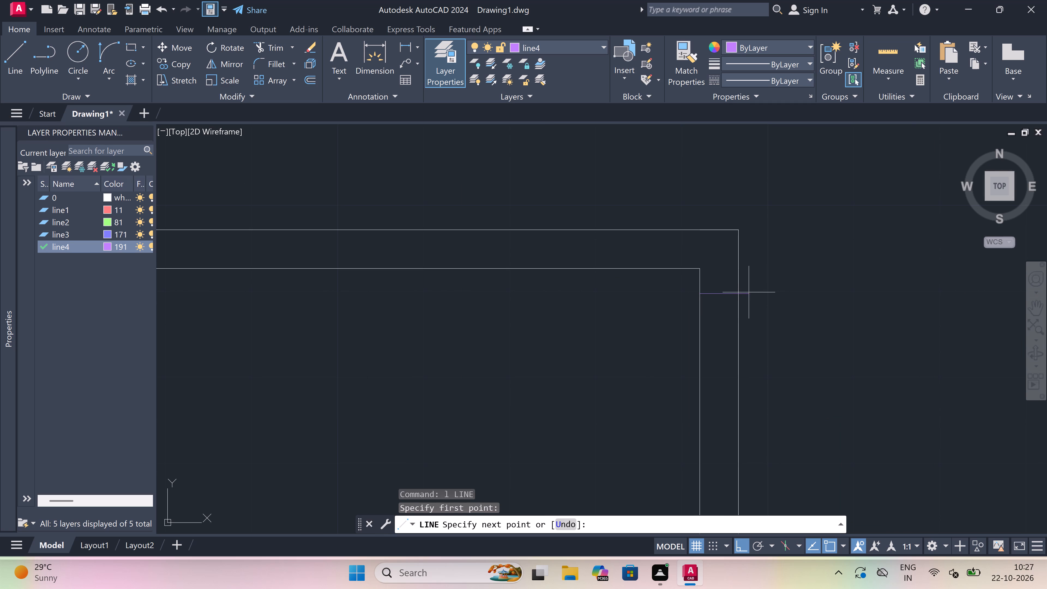
{"action": "left_click", "coordinate": [742, 291]}
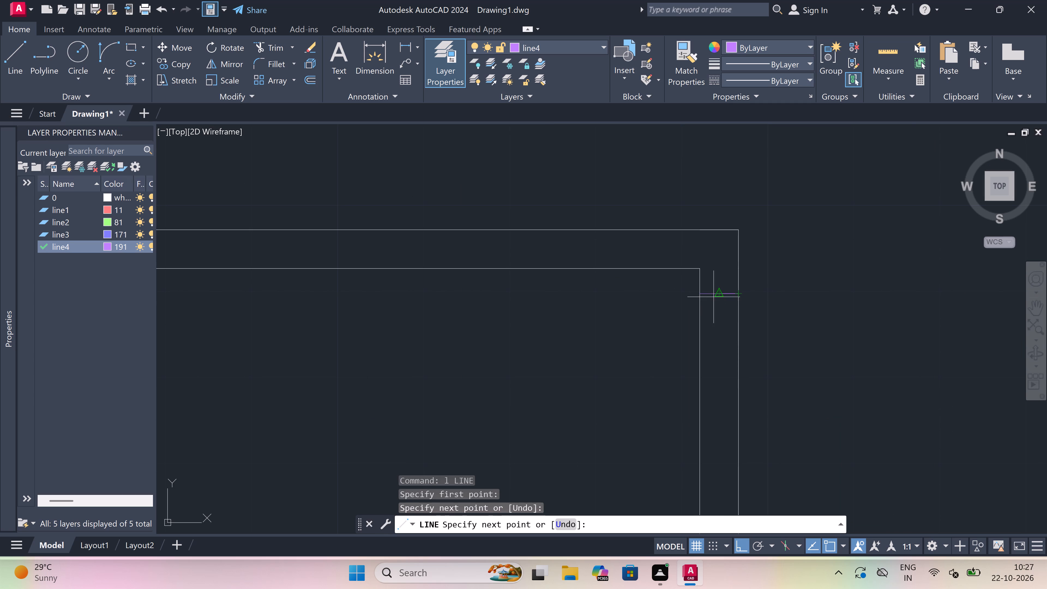
From the cross line's midpoint, draw a 2" segment downward and a 2' door leaf extending left into the small room.
{"action": "left_click", "coordinate": [716, 296]}
{"action": "scroll", "coordinate": [716, 296], "scroll_direction": "down", "scroll_amount": 2}
{"action": "scroll", "coordinate": [716, 311], "scroll_direction": "up", "scroll_amount": 2}
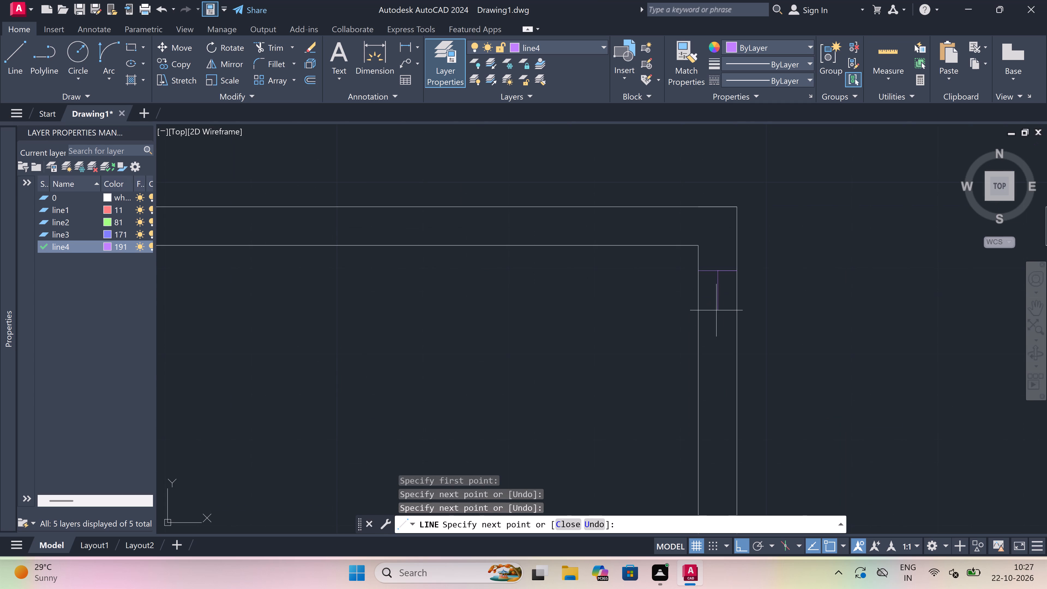
{"action": "type", "text": "2\""}
{"action": "key", "text": "space"}
{"action": "type", "text": "2'"}
{"action": "key", "text": "space"}
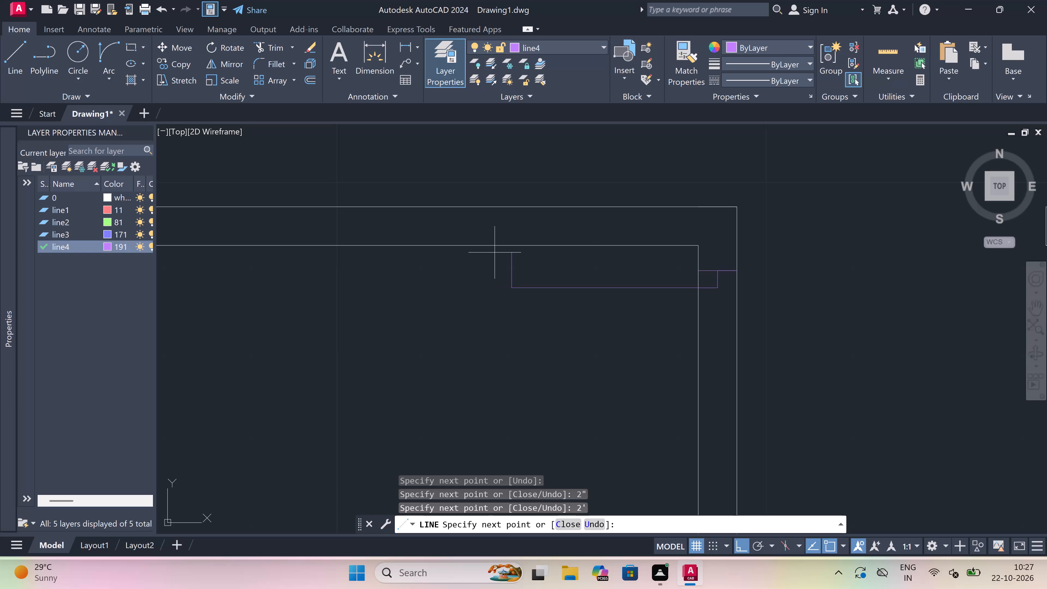
{"action": "key", "text": "Escape"}
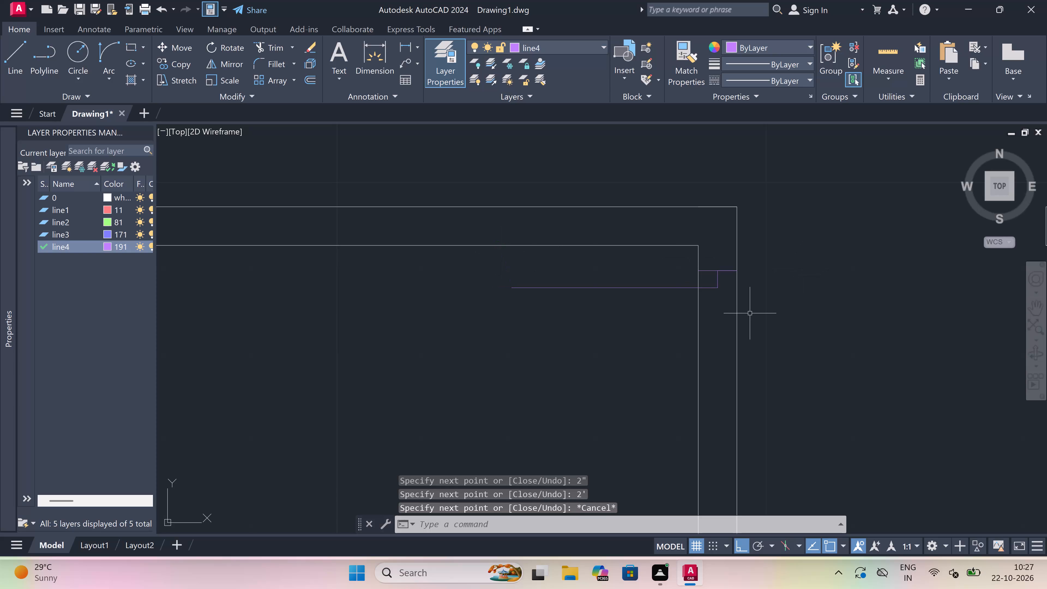
Draw a second line across the same wall below the door leaf, with a 2" segment upward from its midpoint.
{"action": "key", "text": "space"}
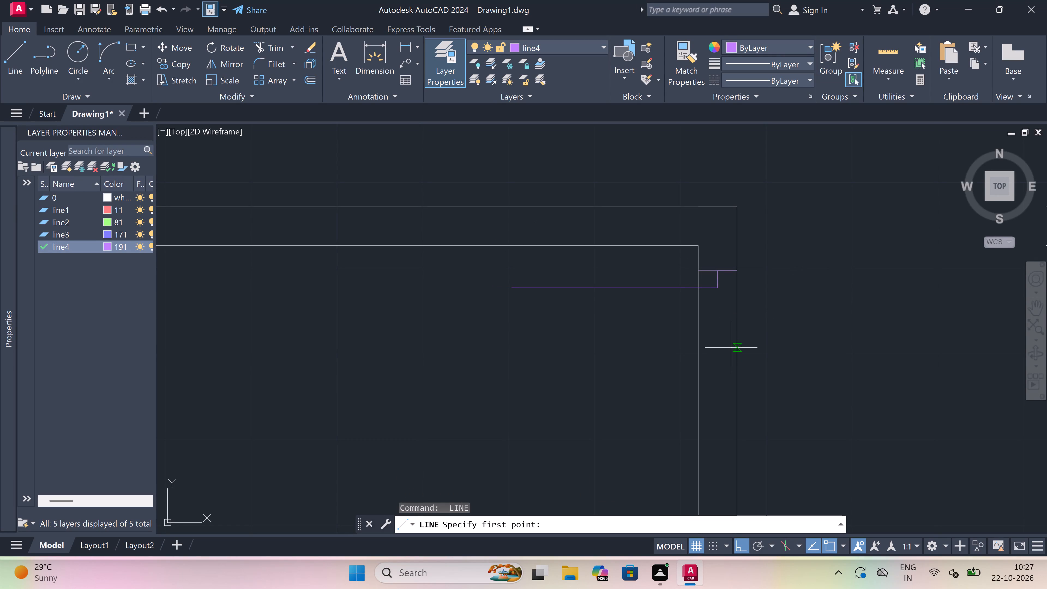
{"action": "scroll", "coordinate": [704, 370], "scroll_direction": "down", "scroll_amount": 4}
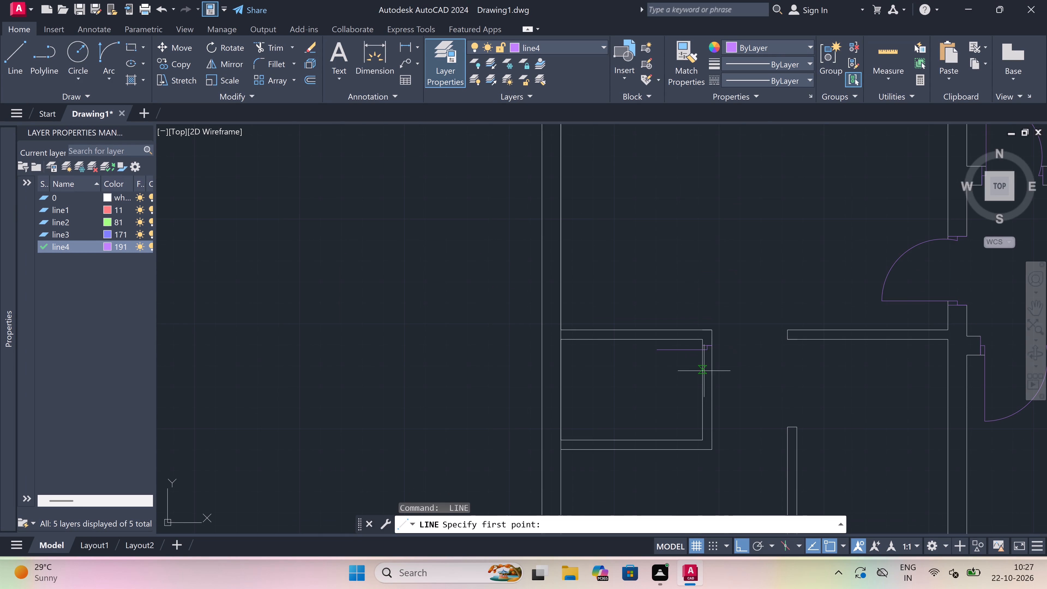
{"action": "scroll", "coordinate": [707, 380], "scroll_direction": "up", "scroll_amount": 3}
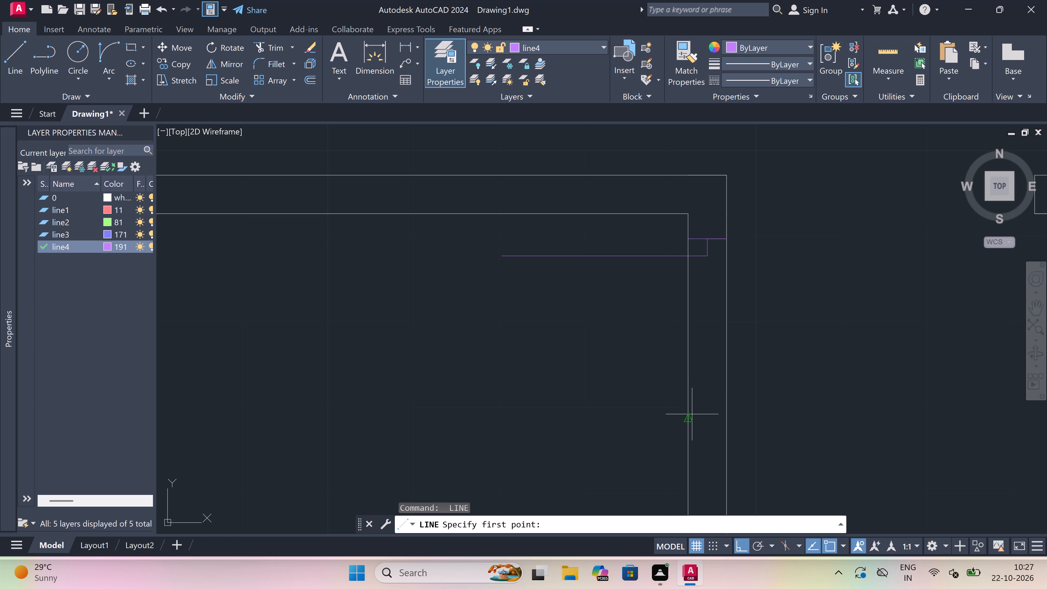
{"action": "left_click", "coordinate": [689, 415]}
{"action": "left_click", "coordinate": [724, 415]}
{"action": "left_click_drag", "start_coordinate": [711, 417], "coordinate": [710, 421]}
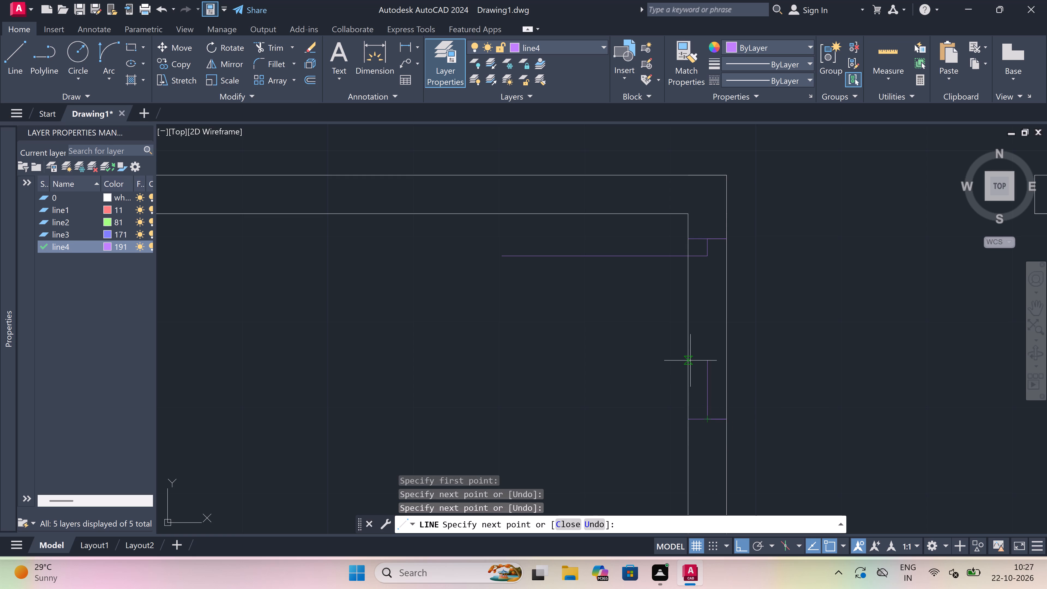
{"action": "type", "text": "2\""}
{"action": "key", "text": "space"}
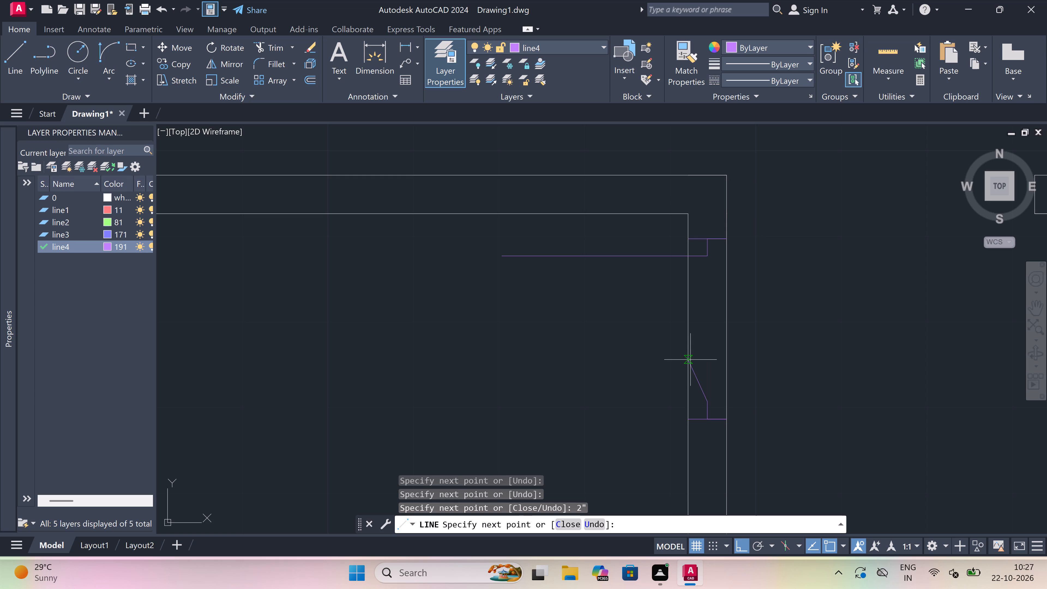
{"action": "key", "text": "Escape"}
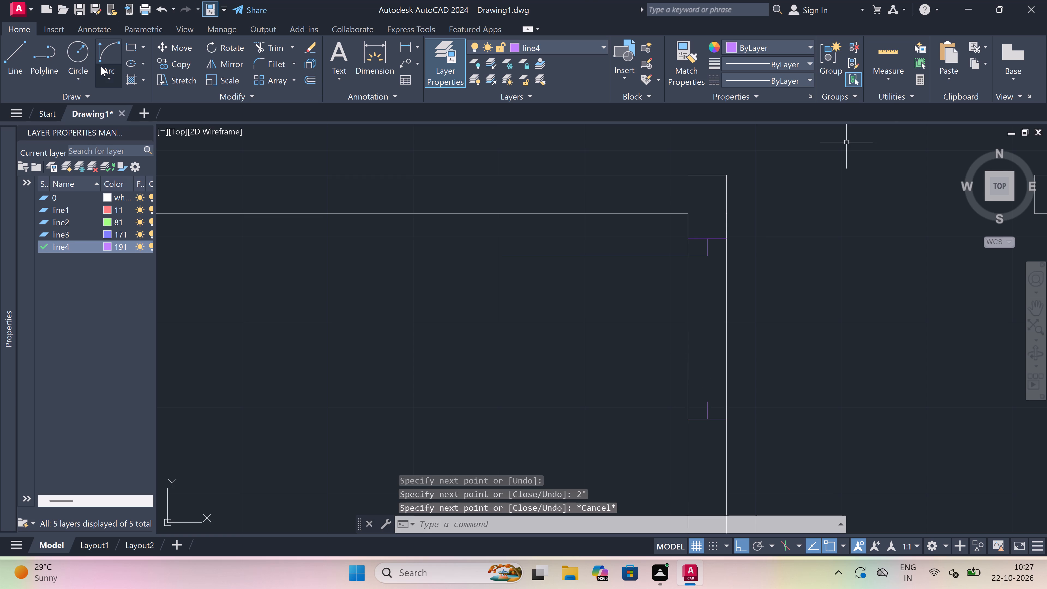
Draw the door swing arc from the leaf's free end to the top of the lower 2" segment.
{"action": "left_click", "coordinate": [103, 49]}
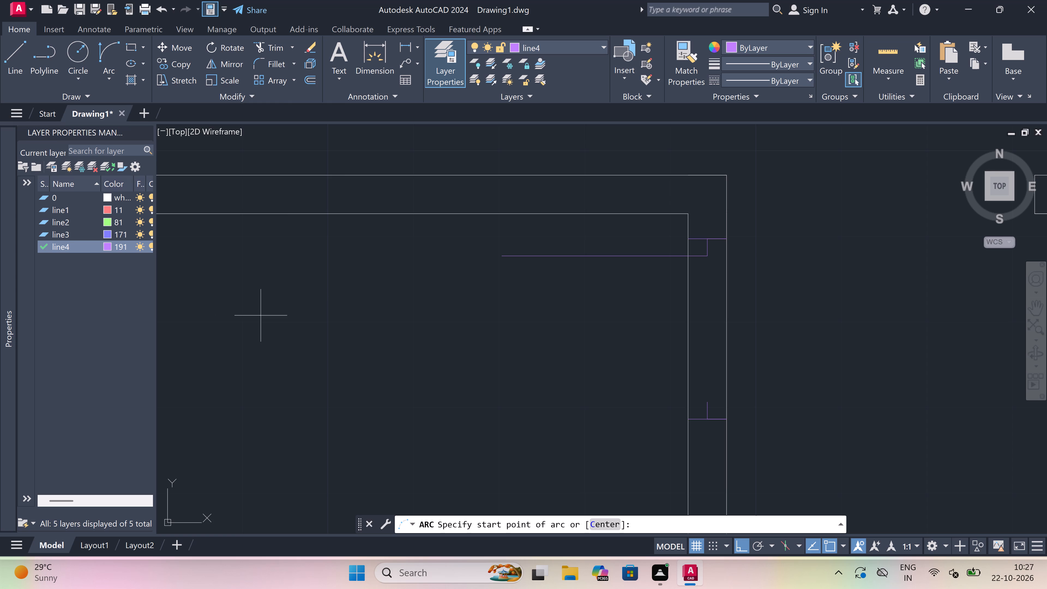
{"action": "left_click_drag", "start_coordinate": [504, 253], "coordinate": [506, 258]}
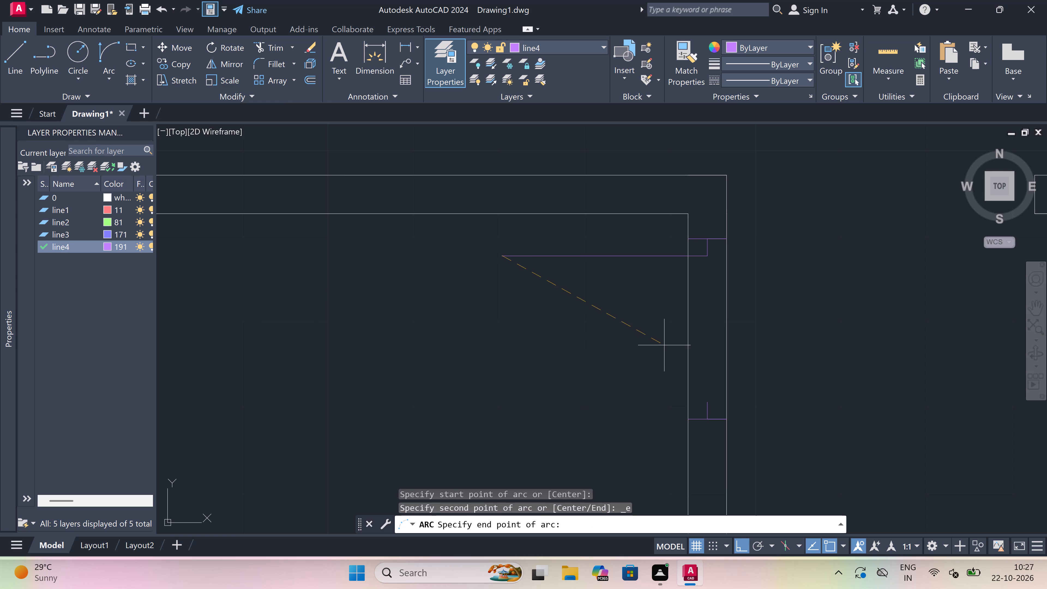
{"action": "left_click", "coordinate": [707, 398]}
{"action": "left_click", "coordinate": [522, 420]}
Trim both lines of the small room's right wall between the two door jamb lines.
{"action": "type", "text": "tr"}
{"action": "key", "text": "space"}
{"action": "left_click_drag", "start_coordinate": [639, 332], "coordinate": [644, 342]}
{"action": "left_click", "coordinate": [760, 342]}
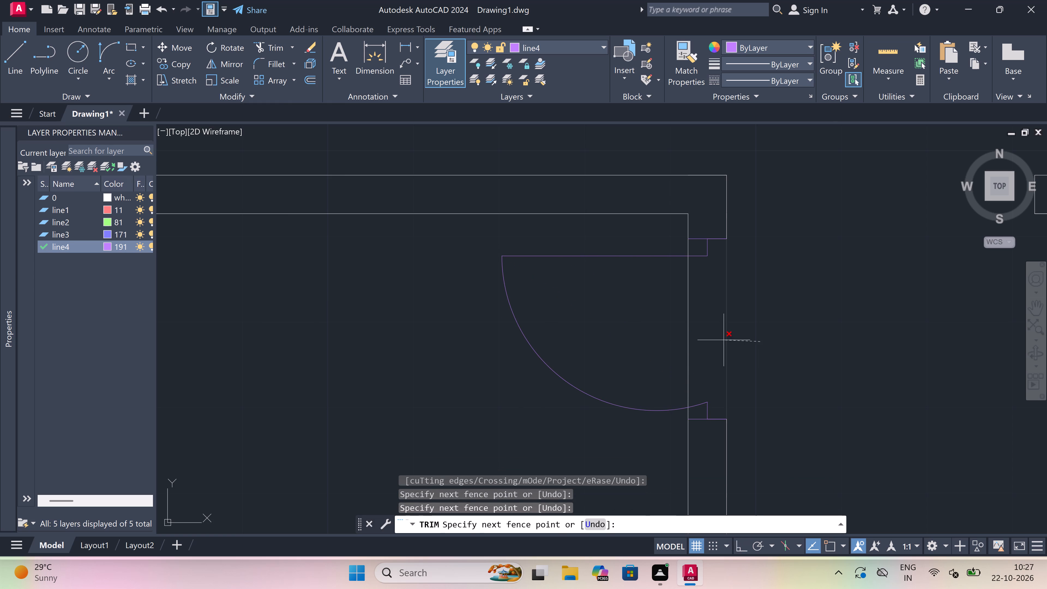
{"action": "left_click", "coordinate": [639, 333]}
{"action": "key", "text": "Escape"}
Trim the left outer wall's inner line where the small room's upper and lower walls meet it.
{"action": "scroll", "coordinate": [640, 332], "scroll_direction": "down", "scroll_amount": 3}
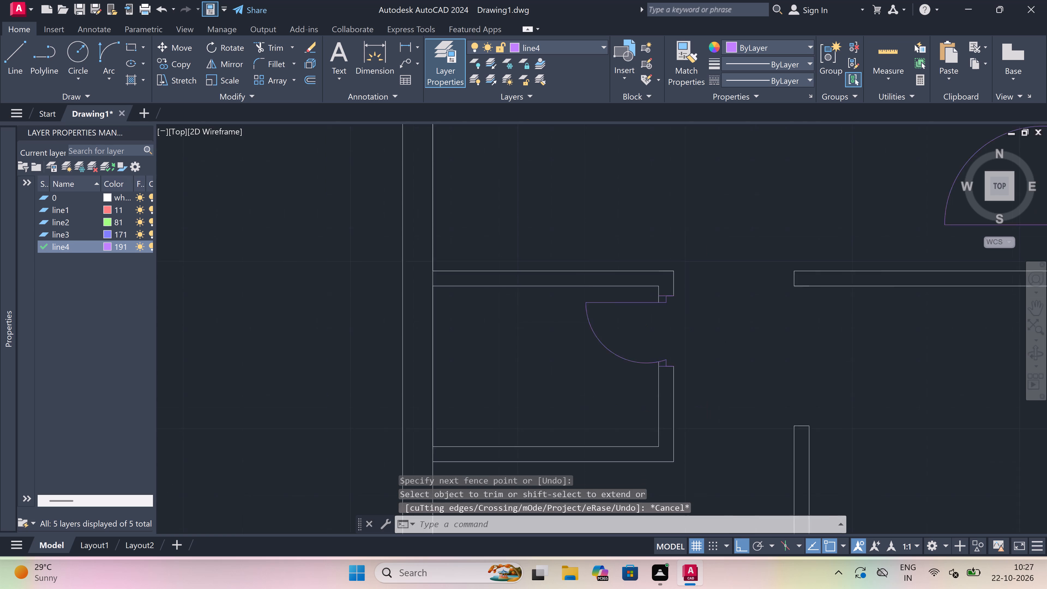
{"action": "scroll", "coordinate": [640, 332], "scroll_direction": "down", "scroll_amount": 2}
{"action": "scroll", "coordinate": [640, 332], "scroll_direction": "up", "scroll_amount": 2}
{"action": "key", "text": "space"}
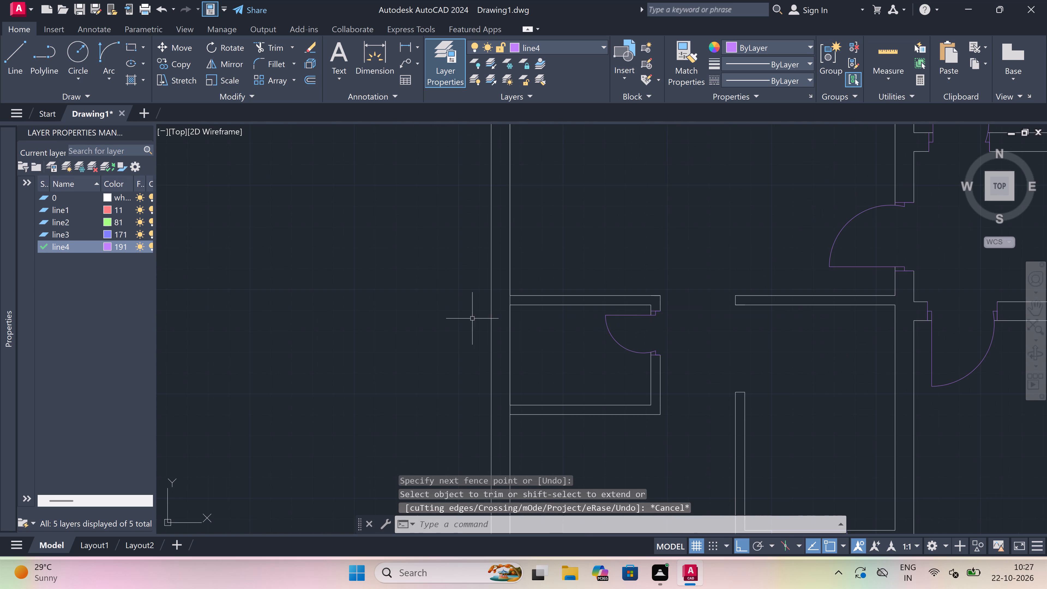
{"action": "scroll", "coordinate": [502, 299], "scroll_direction": "up", "scroll_amount": 2}
{"action": "left_click", "coordinate": [502, 299]}
{"action": "left_click", "coordinate": [526, 299]}
{"action": "scroll", "coordinate": [526, 299], "scroll_direction": "down", "scroll_amount": 2}
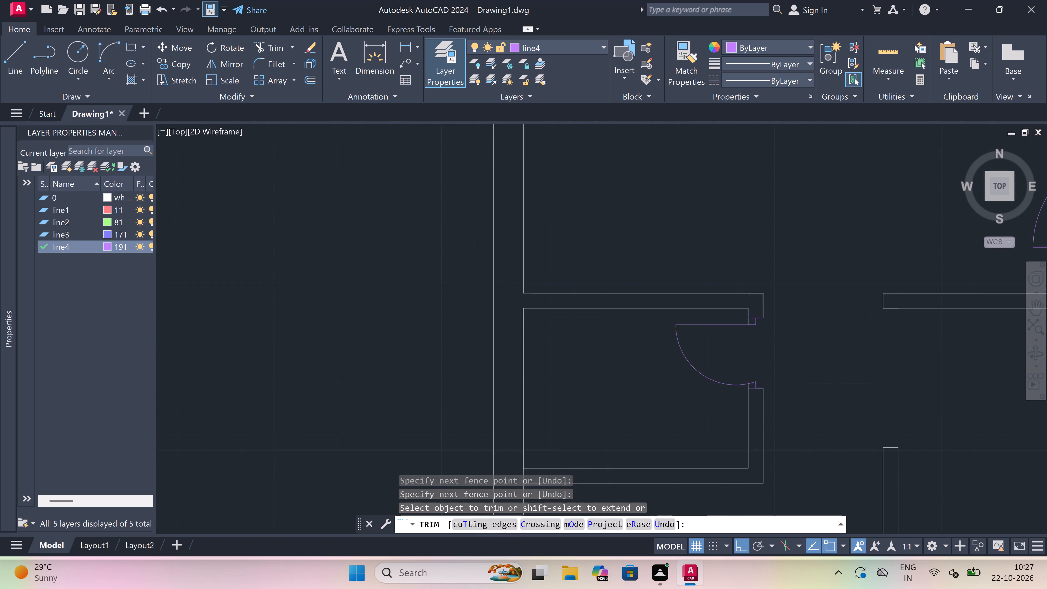
{"action": "scroll", "coordinate": [526, 299], "scroll_direction": "down", "scroll_amount": 2}
{"action": "scroll", "coordinate": [525, 351], "scroll_direction": "up", "scroll_amount": 4}
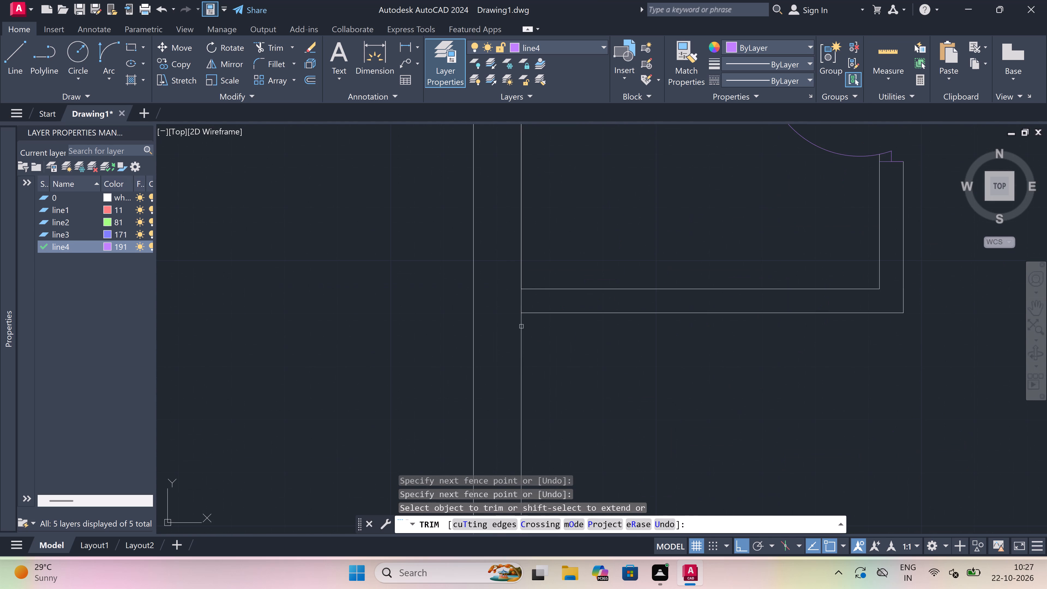
{"action": "scroll", "coordinate": [516, 305], "scroll_direction": "up", "scroll_amount": 2}
{"action": "left_click", "coordinate": [515, 306]}
{"action": "double_click", "coordinate": [529, 306]}
{"action": "scroll", "coordinate": [529, 306], "scroll_direction": "down", "scroll_amount": 6}
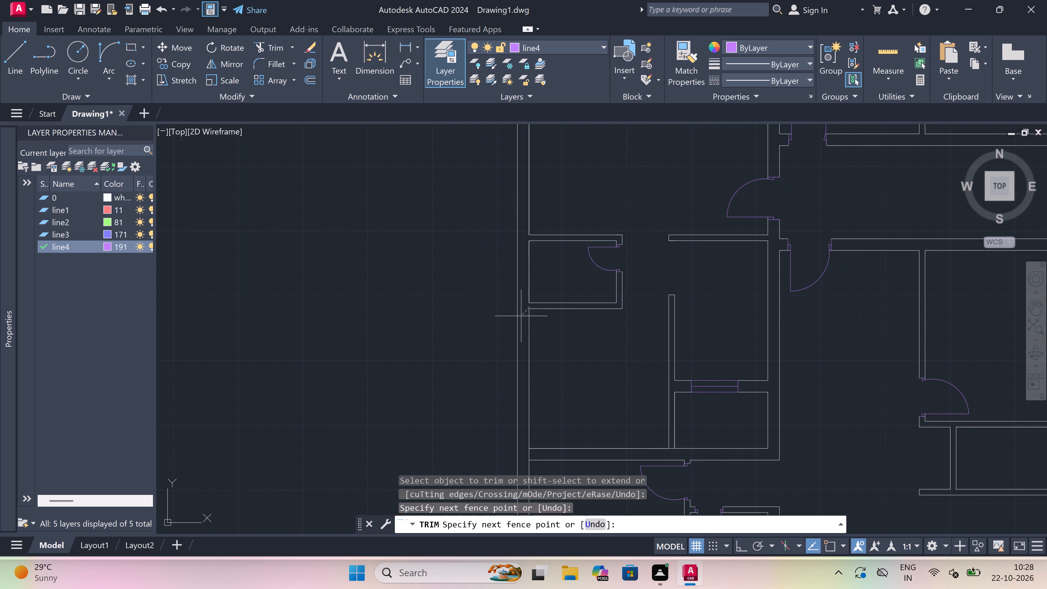
{"action": "scroll", "coordinate": [521, 321], "scroll_direction": "down", "scroll_amount": 5}
{"action": "scroll", "coordinate": [527, 341], "scroll_direction": "up", "scroll_amount": 2}
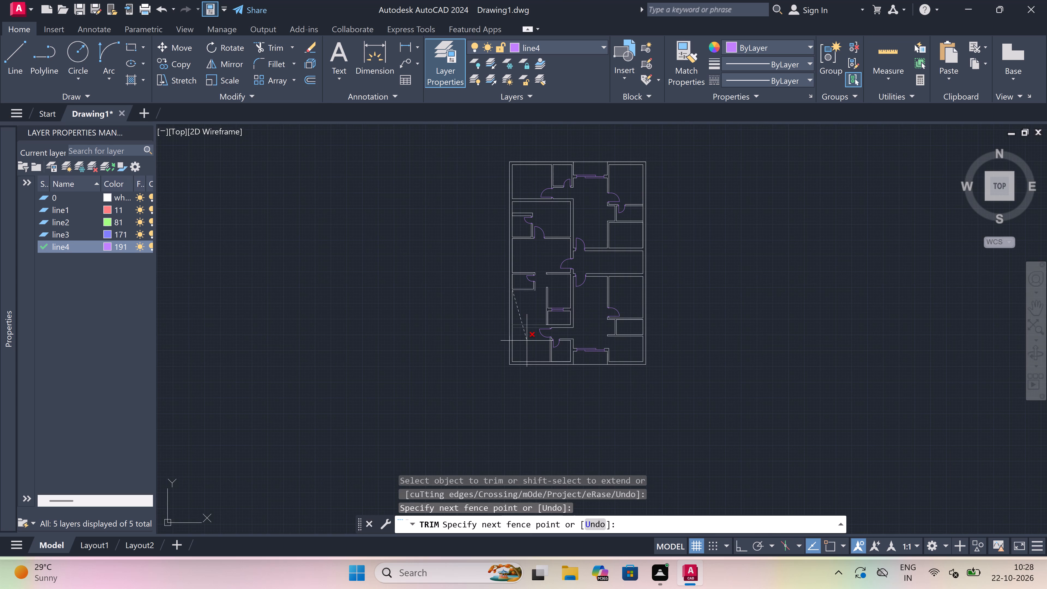
{"action": "key", "text": "Escape"}
Trim the outer wall's inner line within the lower horizontal wall, and that wall's upper line between the vertical partition's lines.
{"action": "scroll", "coordinate": [525, 326], "scroll_direction": "up", "scroll_amount": 4}
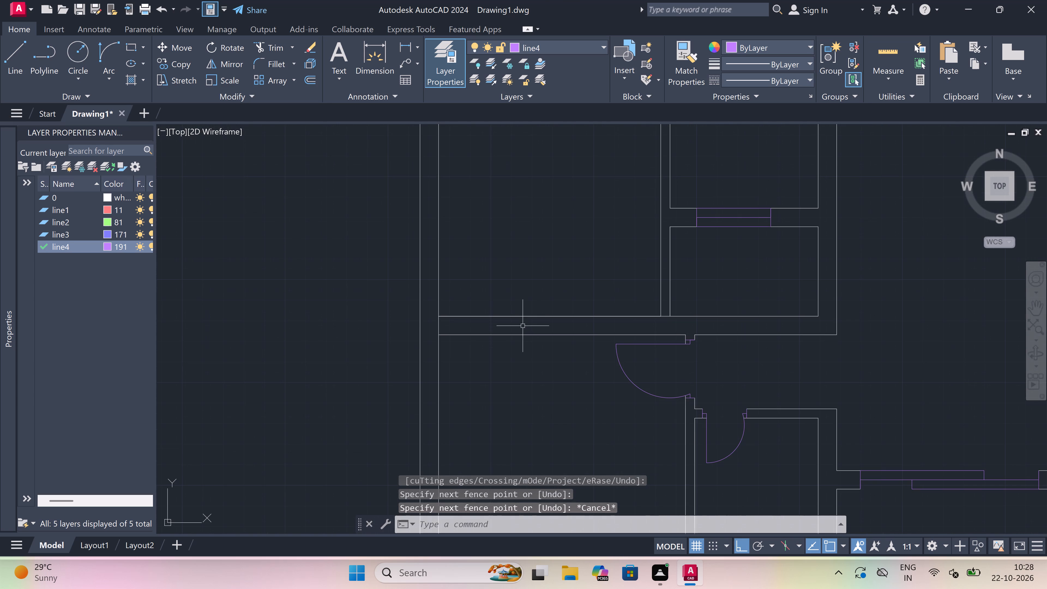
{"action": "key", "text": "space"}
{"action": "left_click", "coordinate": [437, 323]}
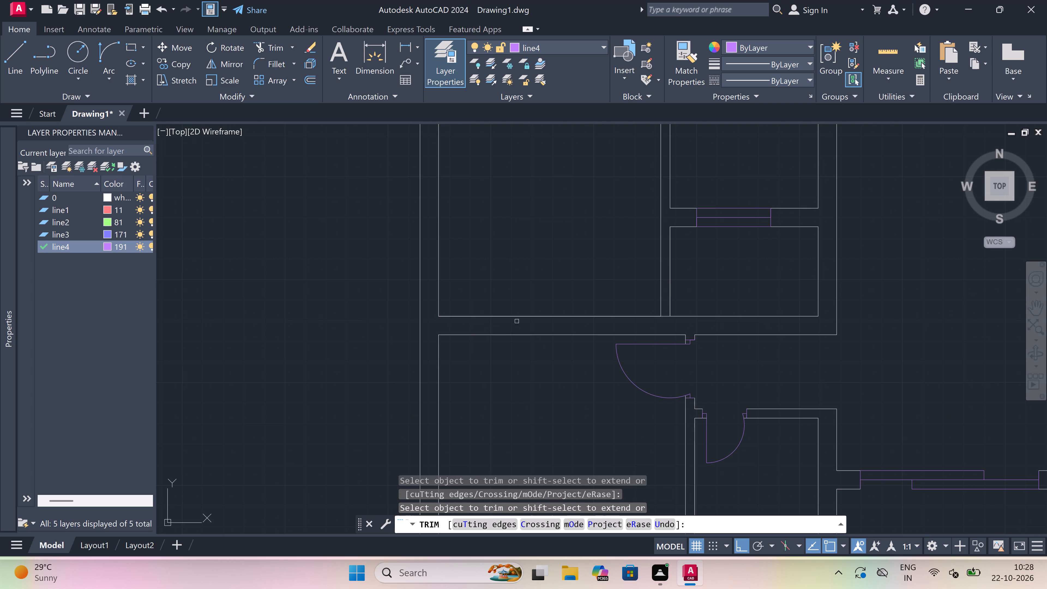
{"action": "scroll", "coordinate": [668, 310], "scroll_direction": "up", "scroll_amount": 3}
{"action": "left_click", "coordinate": [666, 309]}
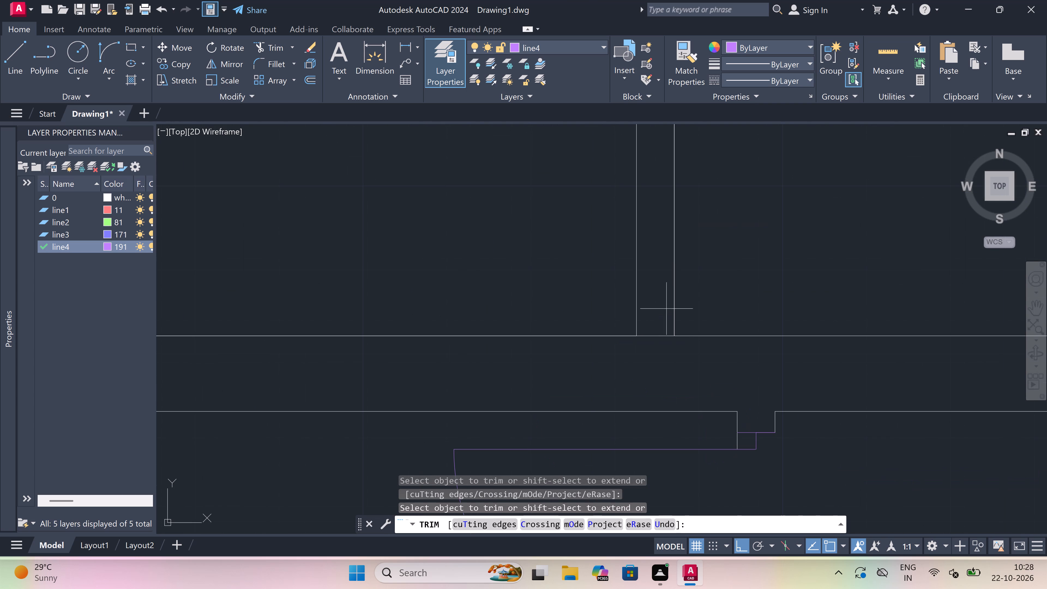
{"action": "left_click", "coordinate": [663, 355]}
{"action": "scroll", "coordinate": [664, 354], "scroll_direction": "down", "scroll_amount": 6}
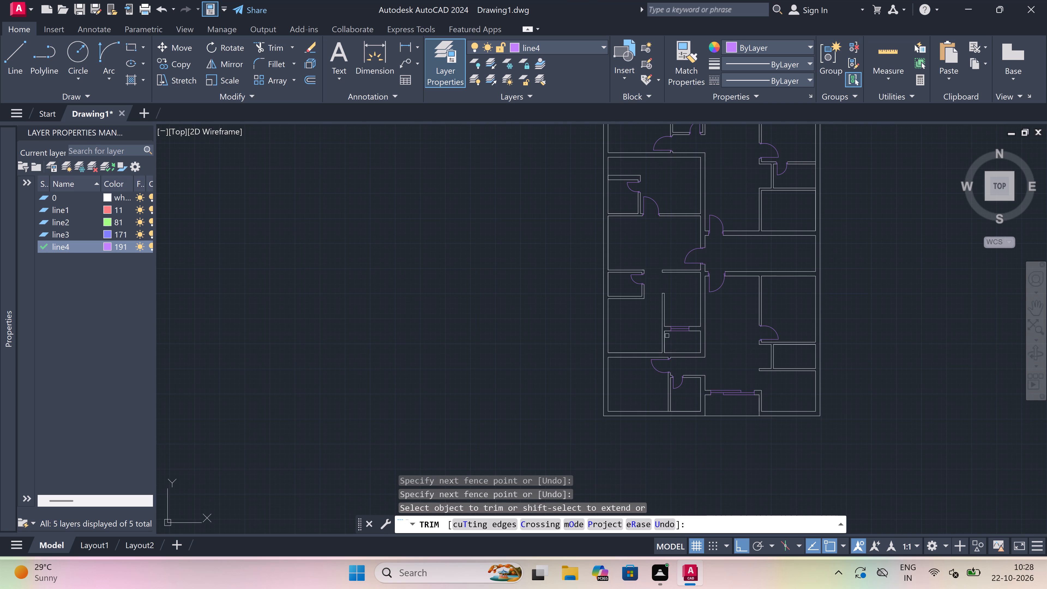
Trim the left outer wall's inner line where the upper wall of the small room in the plan's upper-left part meets it.
{"action": "scroll", "coordinate": [680, 301], "scroll_direction": "down", "scroll_amount": 2}
{"action": "scroll", "coordinate": [717, 295], "scroll_direction": "up", "scroll_amount": 3}
{"action": "scroll", "coordinate": [684, 341], "scroll_direction": "down", "scroll_amount": 1}
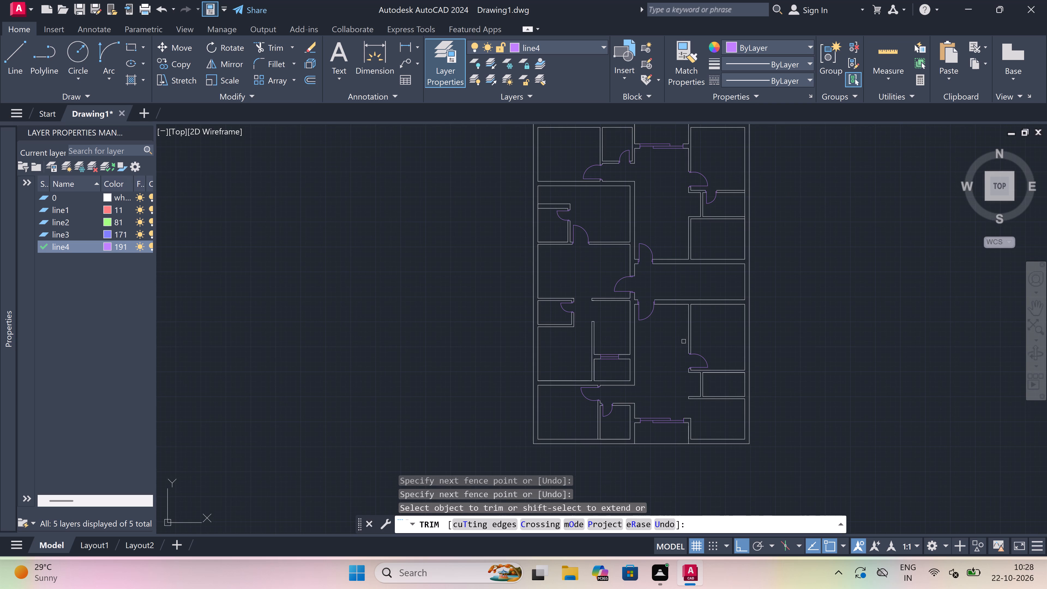
{"action": "scroll", "coordinate": [682, 341], "scroll_direction": "down", "scroll_amount": 2}
{"action": "scroll", "coordinate": [685, 267], "scroll_direction": "up", "scroll_amount": 2}
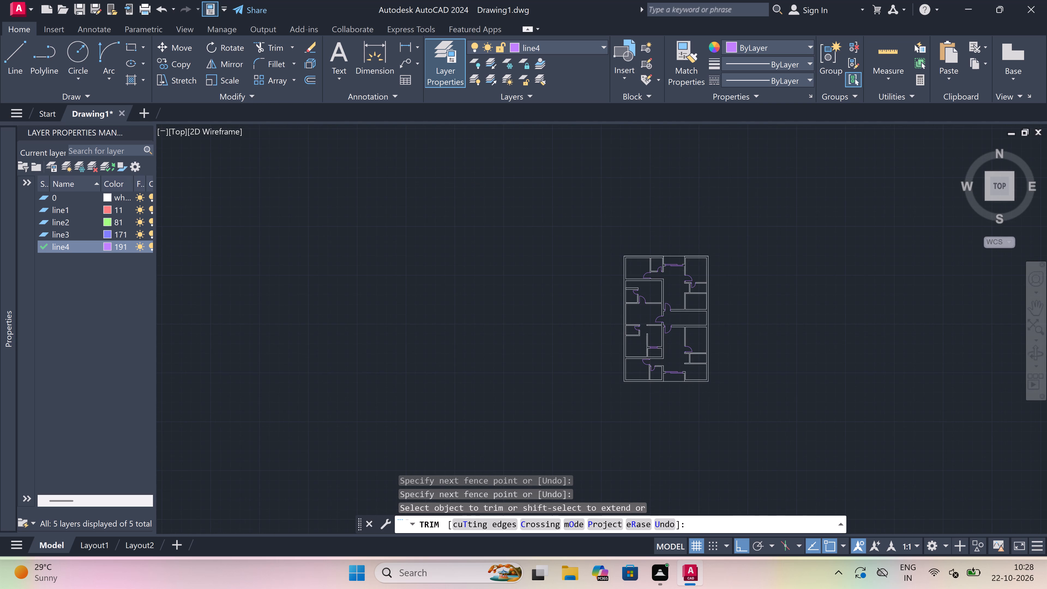
{"action": "scroll", "coordinate": [685, 267], "scroll_direction": "up", "scroll_amount": 1}
{"action": "scroll", "coordinate": [685, 267], "scroll_direction": "down", "scroll_amount": 1}
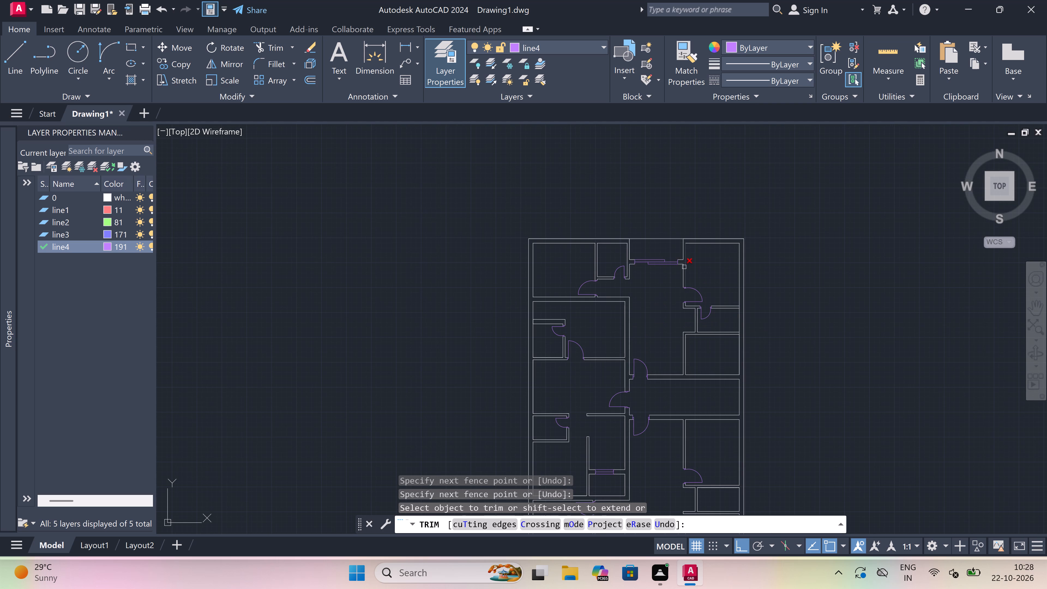
{"action": "scroll", "coordinate": [534, 318], "scroll_direction": "up", "scroll_amount": 2}
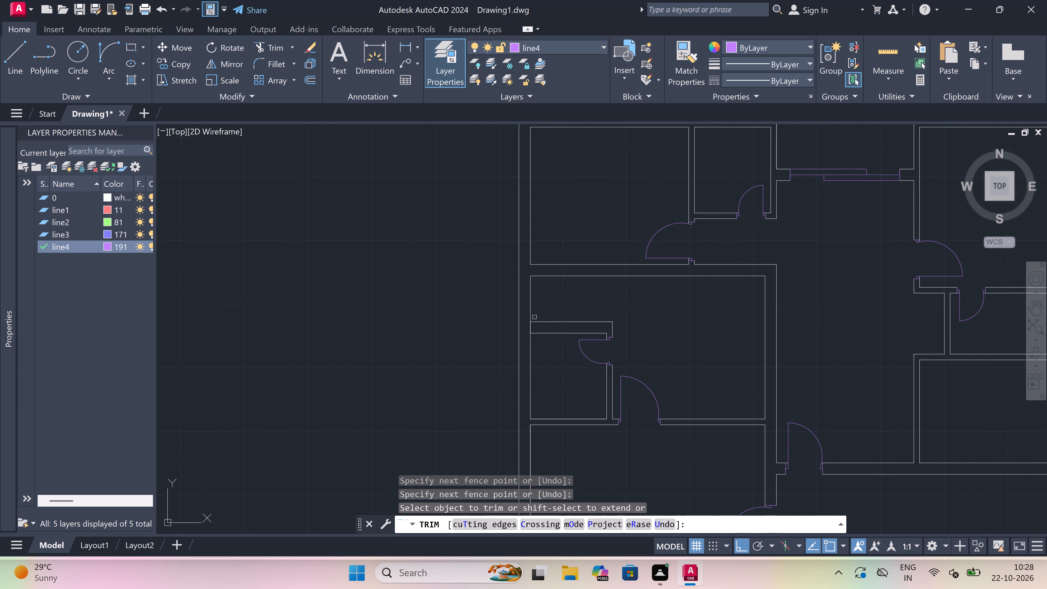
{"action": "scroll", "coordinate": [528, 323], "scroll_direction": "up", "scroll_amount": 3}
{"action": "left_click", "coordinate": [529, 323]}
{"action": "left_click", "coordinate": [558, 326]}
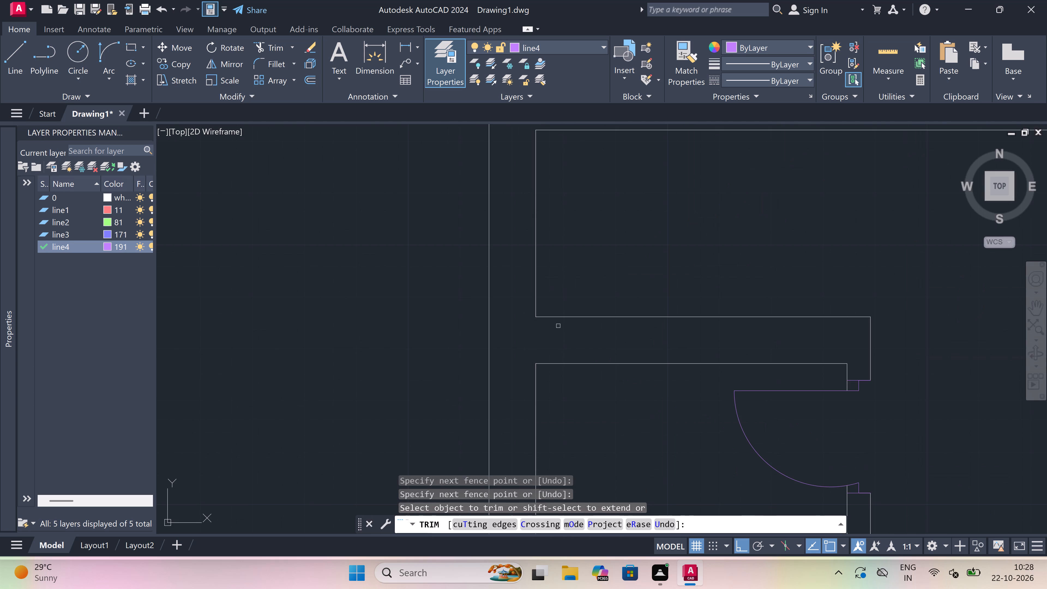
{"action": "scroll", "coordinate": [558, 326], "scroll_direction": "down", "scroll_amount": 5}
{"action": "key", "text": "Escape"}
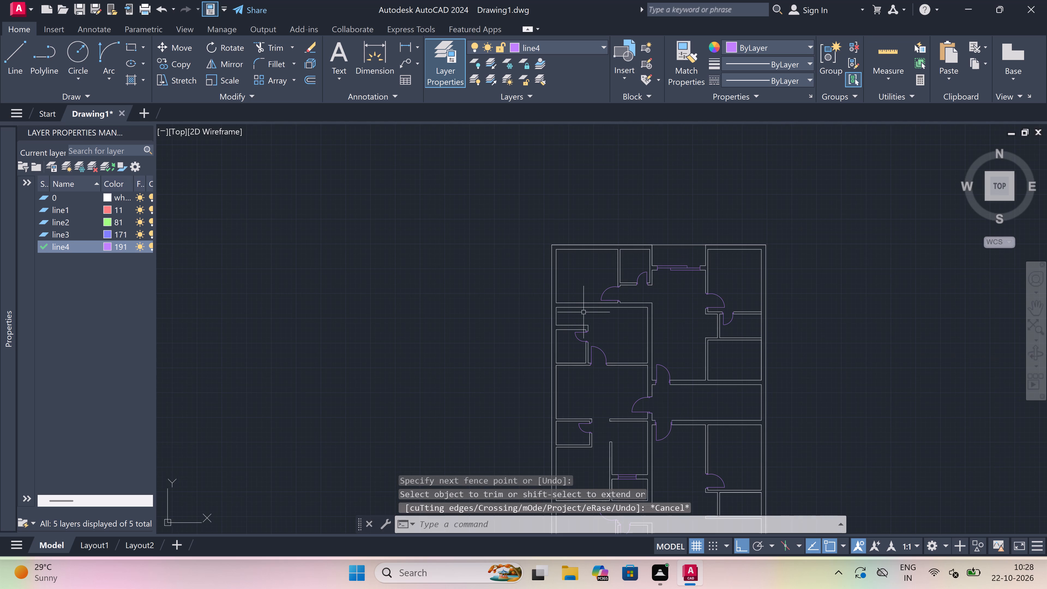
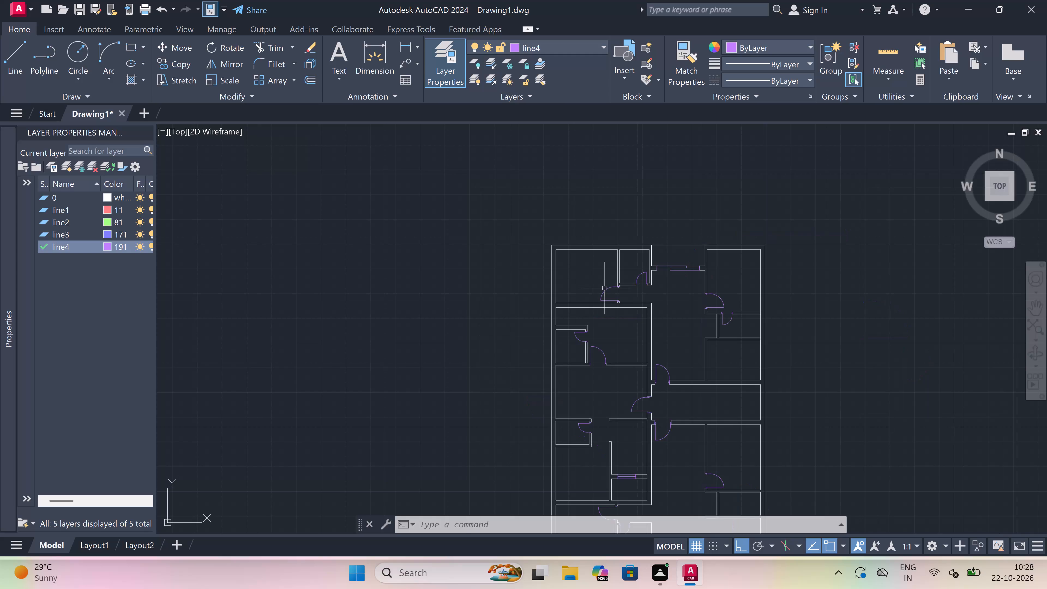
Add a multiline text label on layer 0 in the plan's upper-left room reading BEDROOM, with 10'4.5"x9'0" on the second line.
{"action": "scroll", "coordinate": [591, 280], "scroll_direction": "up", "scroll_amount": 2}
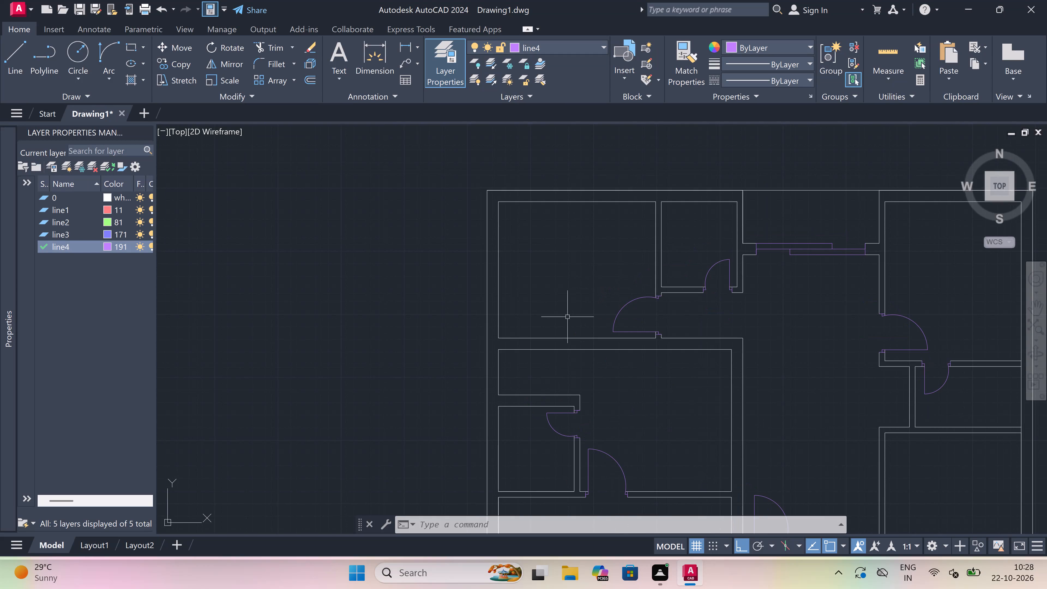
{"action": "scroll", "coordinate": [555, 333], "scroll_direction": "up", "scroll_amount": 2}
{"action": "scroll", "coordinate": [555, 333], "scroll_direction": "down", "scroll_amount": 3}
{"action": "scroll", "coordinate": [552, 308], "scroll_direction": "up", "scroll_amount": 2}
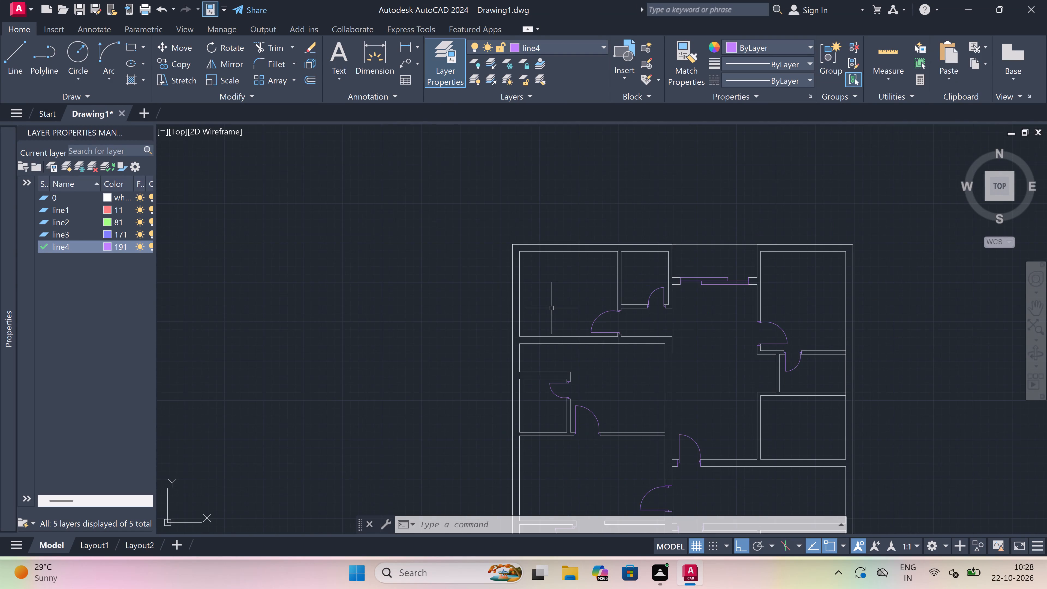
{"action": "scroll", "coordinate": [552, 308], "scroll_direction": "up", "scroll_amount": 1}
{"action": "type", "text": "mt"}
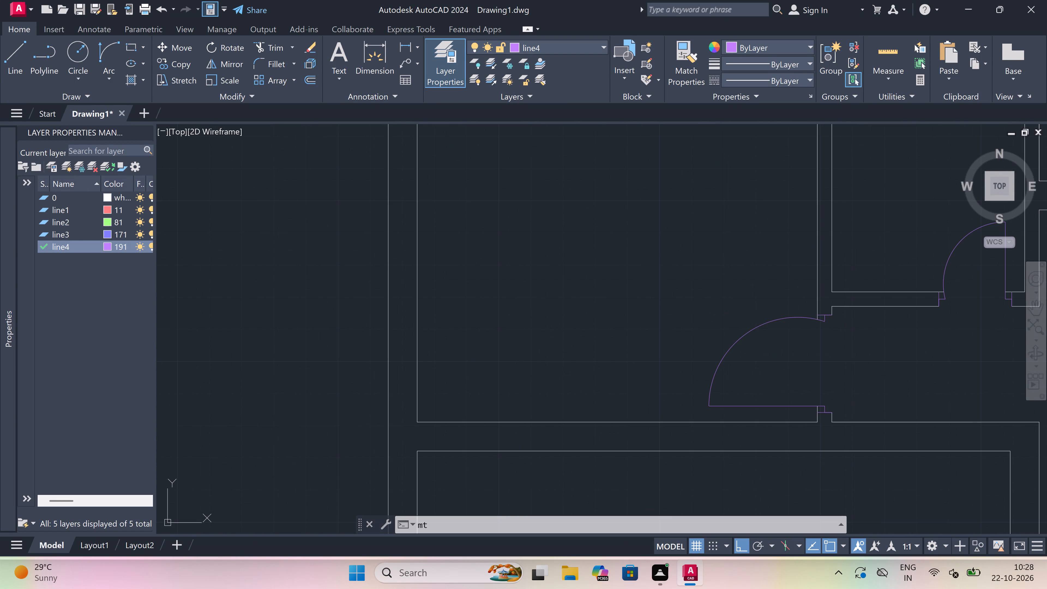
{"action": "key", "text": "space"}
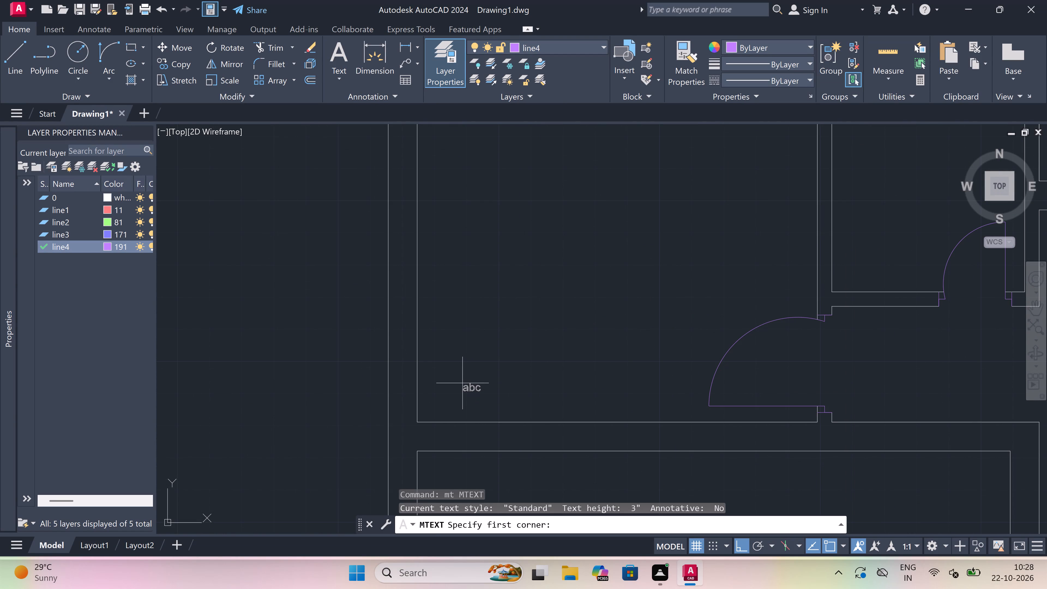
{"action": "left_click", "coordinate": [462, 382]}
{"action": "left_click", "coordinate": [875, 392]}
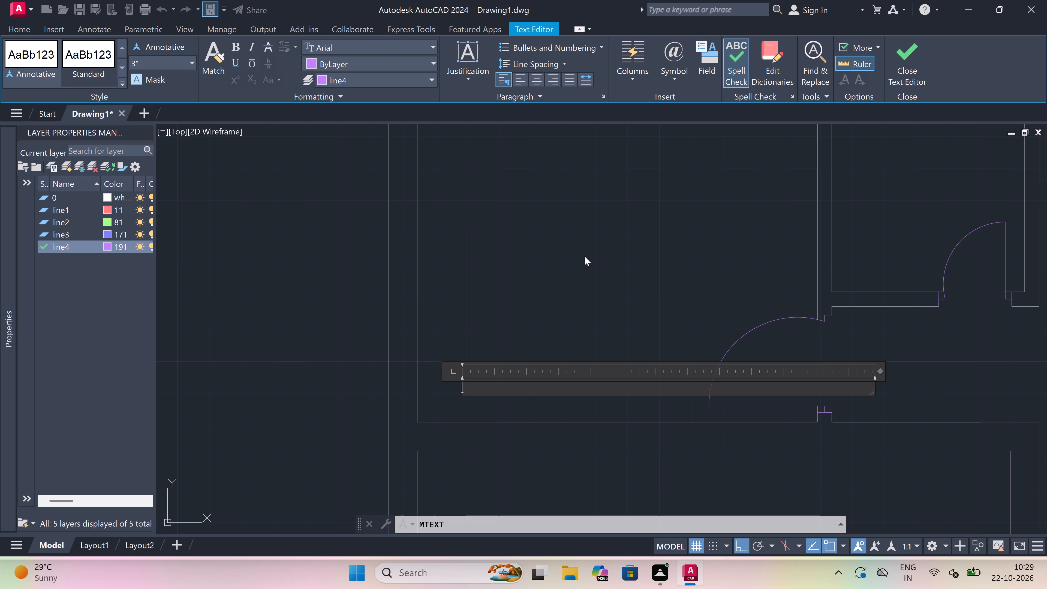
{"action": "left_click", "coordinate": [378, 82]}
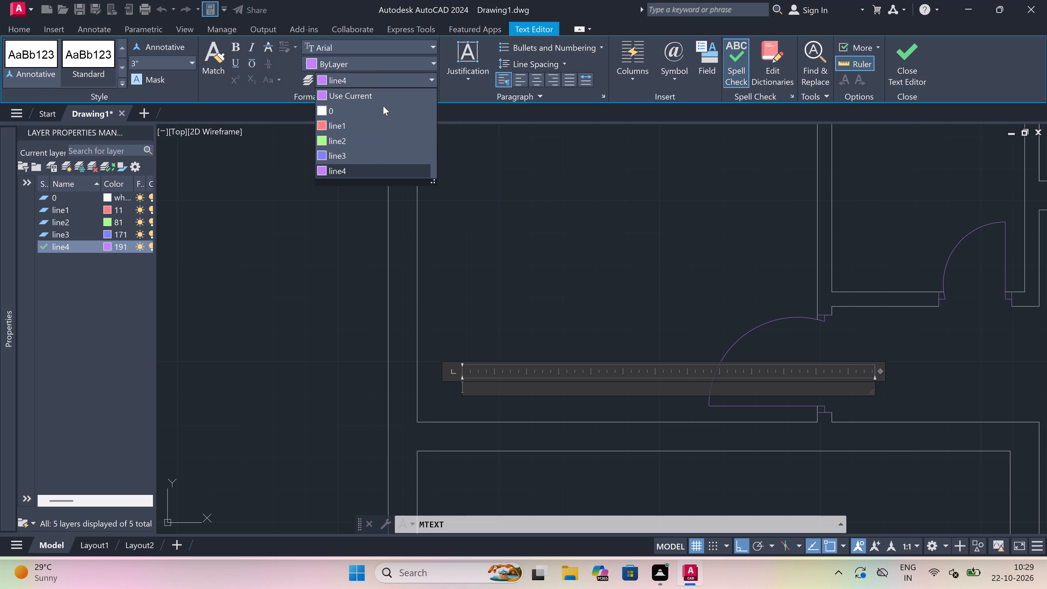
{"action": "left_click", "coordinate": [384, 109]}
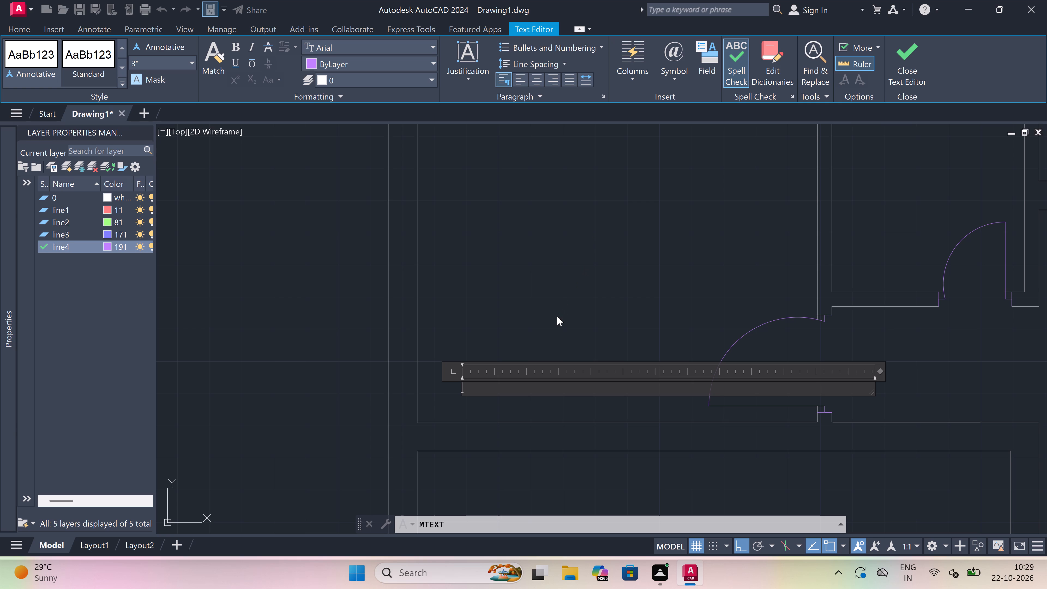
{"action": "type", "text": "BEDROOM"}
{"action": "key", "text": "Return"}
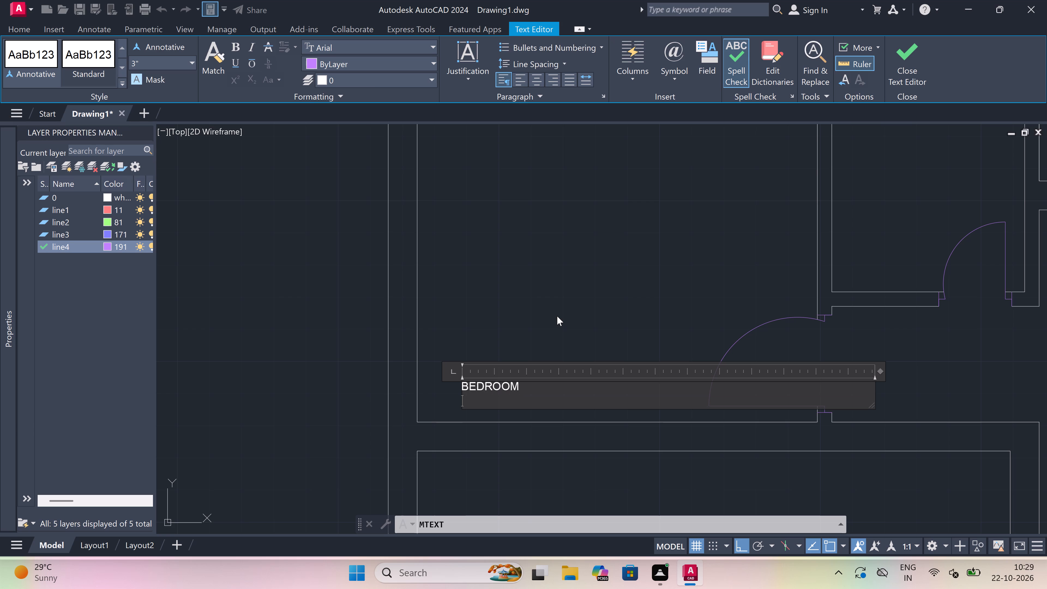
{"action": "type", "text": "10'4.5"}
{"action": "type", "text": "\"x"}
{"action": "type", "text": "9'0"}
{"action": "key", "text": "shift+quotedbl"}
{"action": "left_click", "coordinate": [558, 349]}
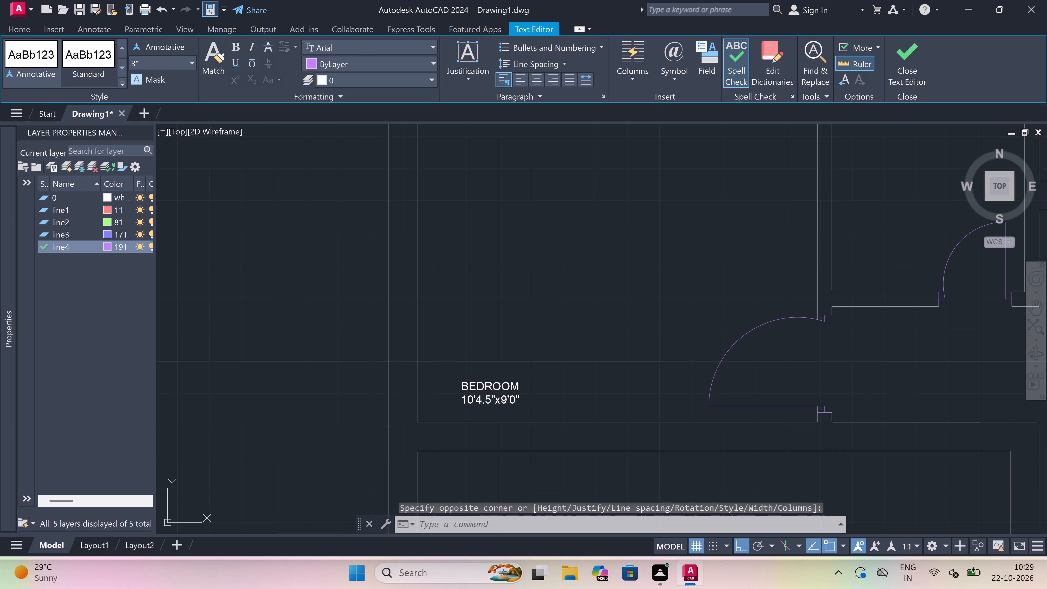
Label the small room beside the upper-left bedroom with multiline text on layer 0 reading TOILET, with 5'0"x5'7.5" on the second line.
{"action": "key", "text": "space"}
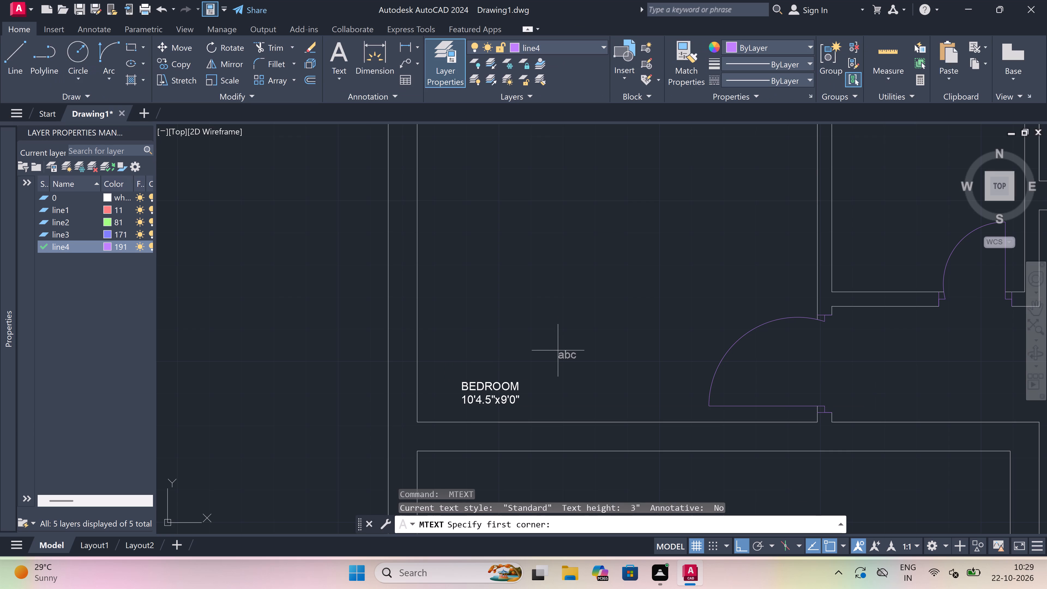
{"action": "scroll", "coordinate": [528, 387], "scroll_direction": "down", "scroll_amount": 4}
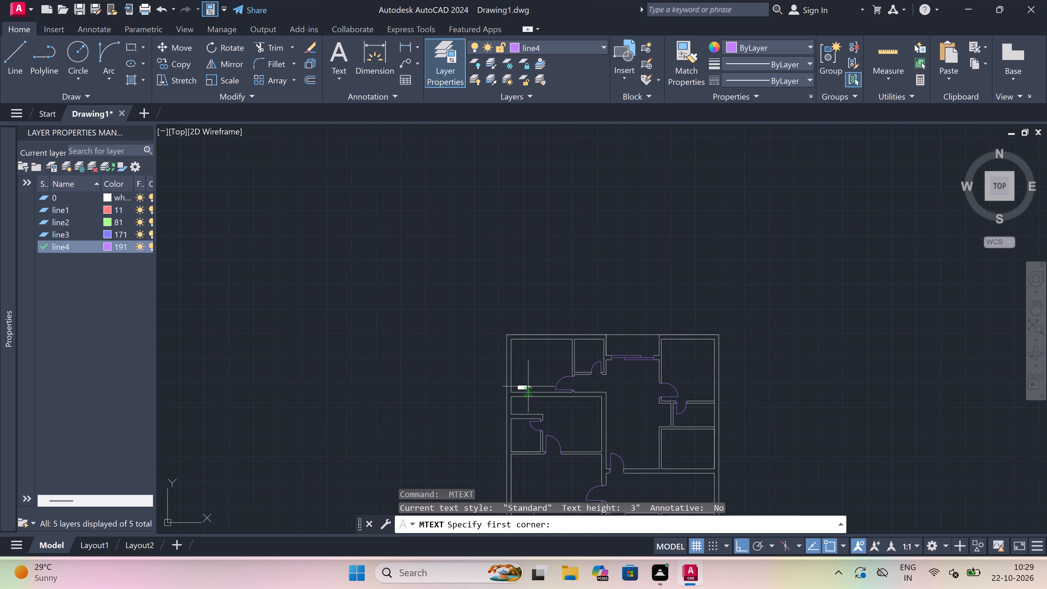
{"action": "scroll", "coordinate": [529, 412], "scroll_direction": "down", "scroll_amount": 2}
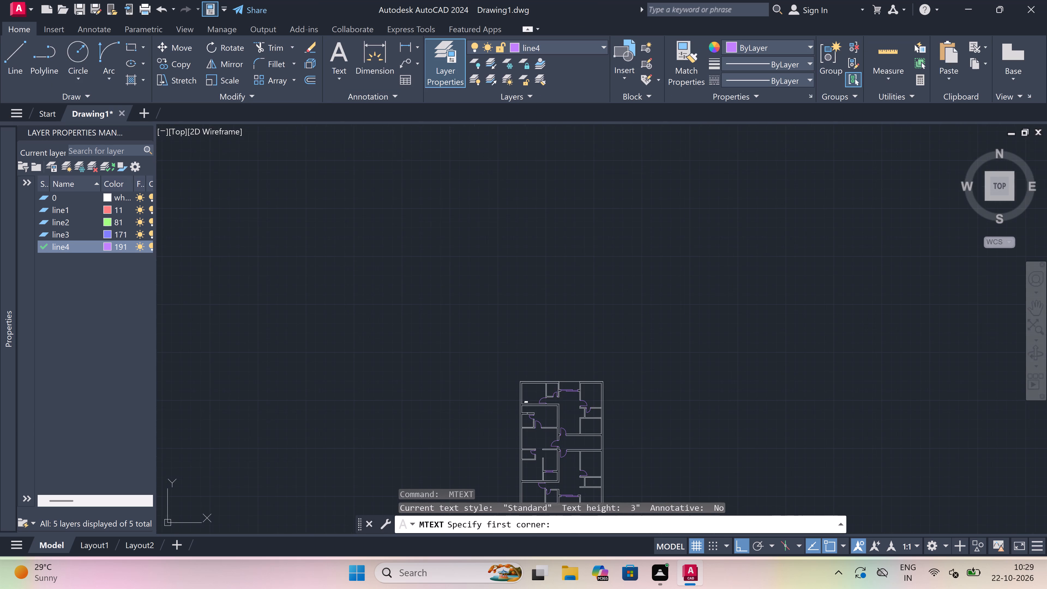
{"action": "scroll", "coordinate": [543, 397], "scroll_direction": "up", "scroll_amount": 4}
{"action": "scroll", "coordinate": [607, 330], "scroll_direction": "up", "scroll_amount": 1}
{"action": "scroll", "coordinate": [589, 353], "scroll_direction": "up", "scroll_amount": 1}
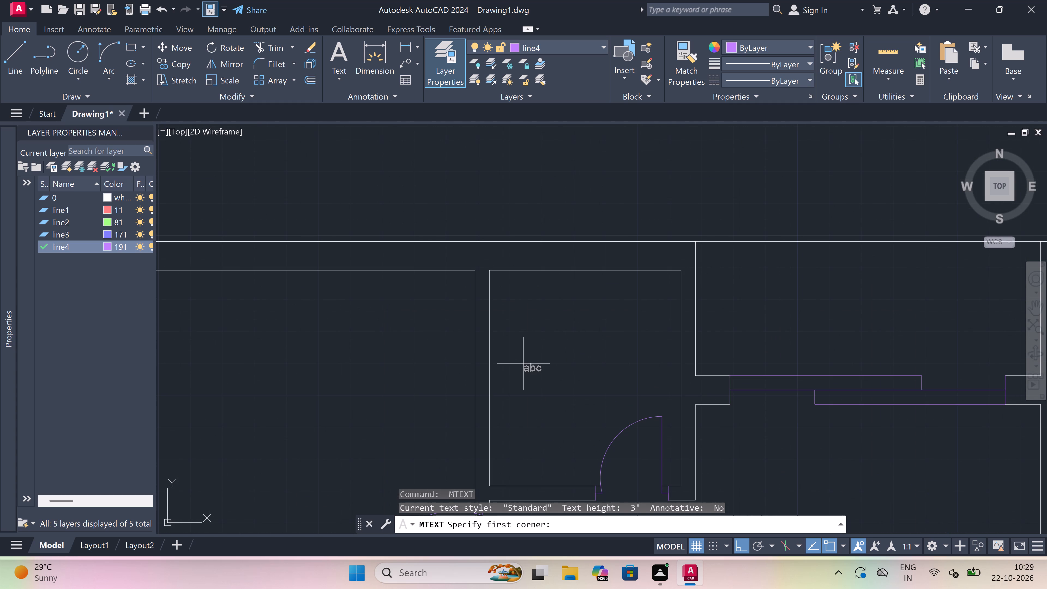
{"action": "left_click", "coordinate": [523, 363]}
{"action": "left_click", "coordinate": [903, 392]}
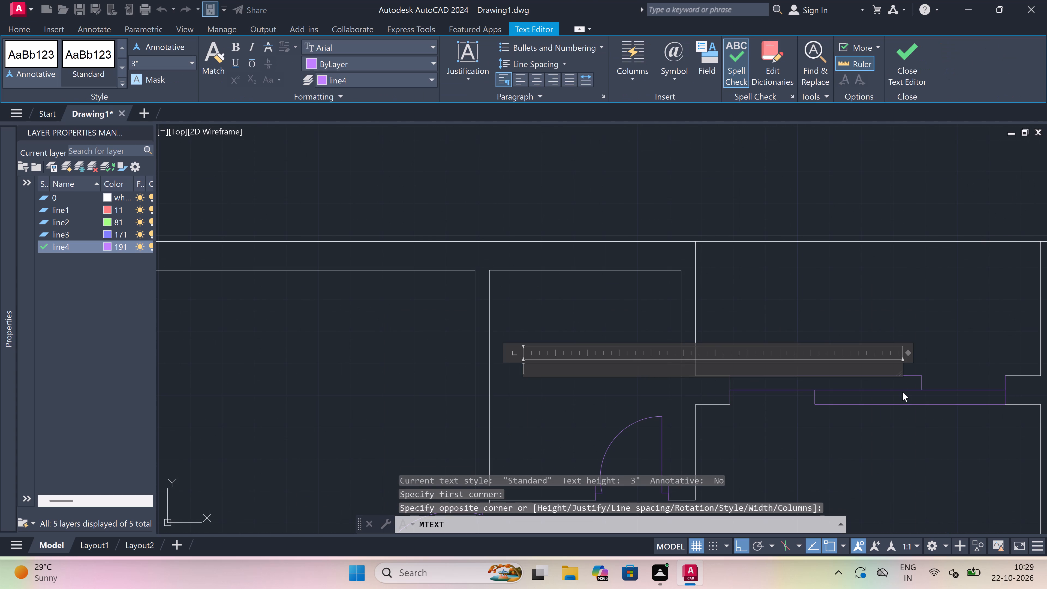
{"action": "key", "text": "t"}
{"action": "key", "text": "i"}
{"action": "key", "text": "BackSpace"}
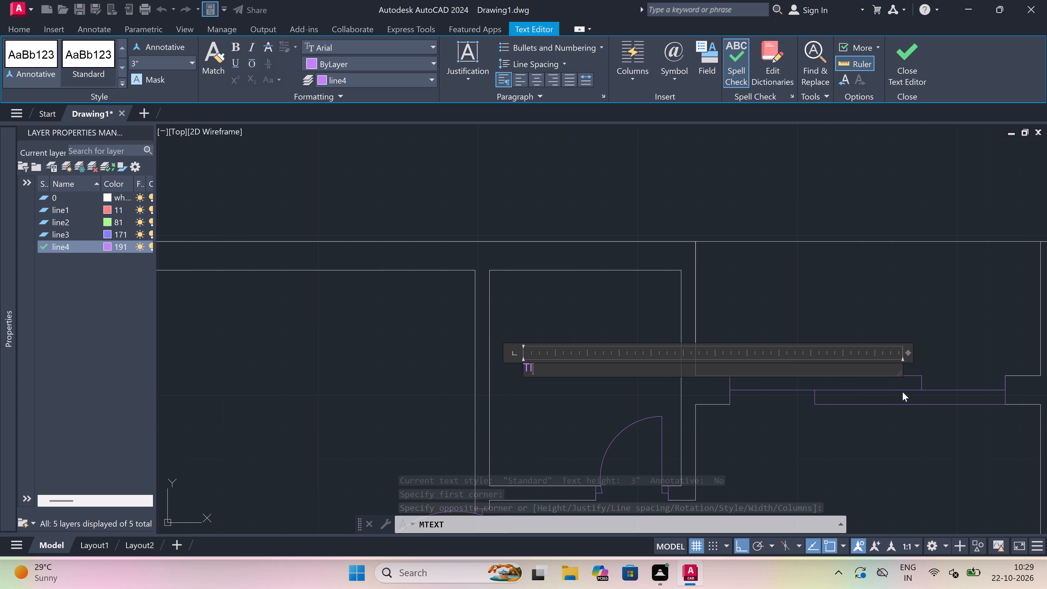
{"action": "key", "text": "BackSpace"}
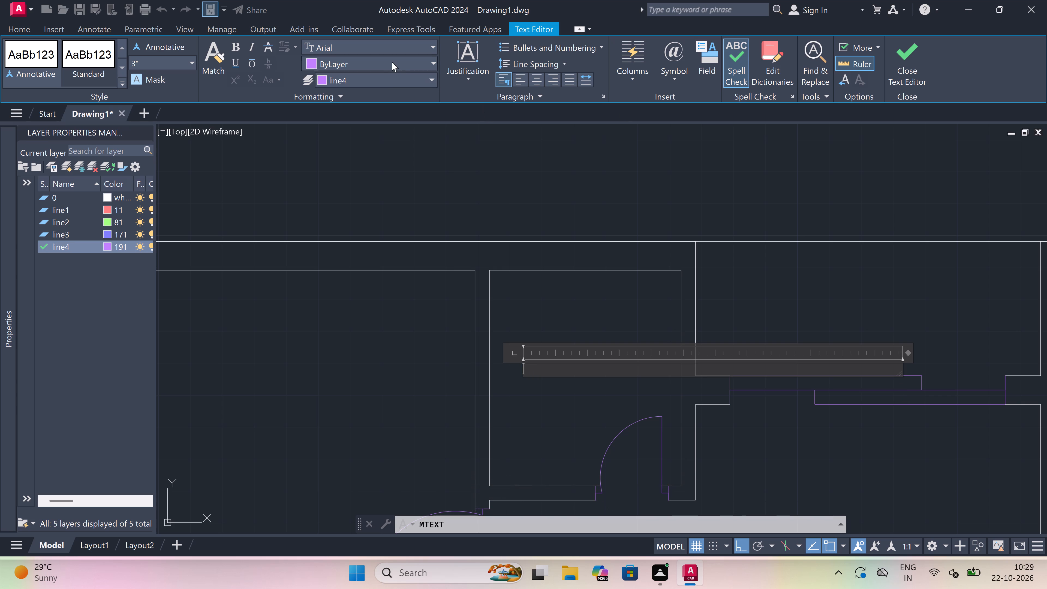
{"action": "double_click", "coordinate": [383, 80]}
{"action": "left_click", "coordinate": [389, 80]}
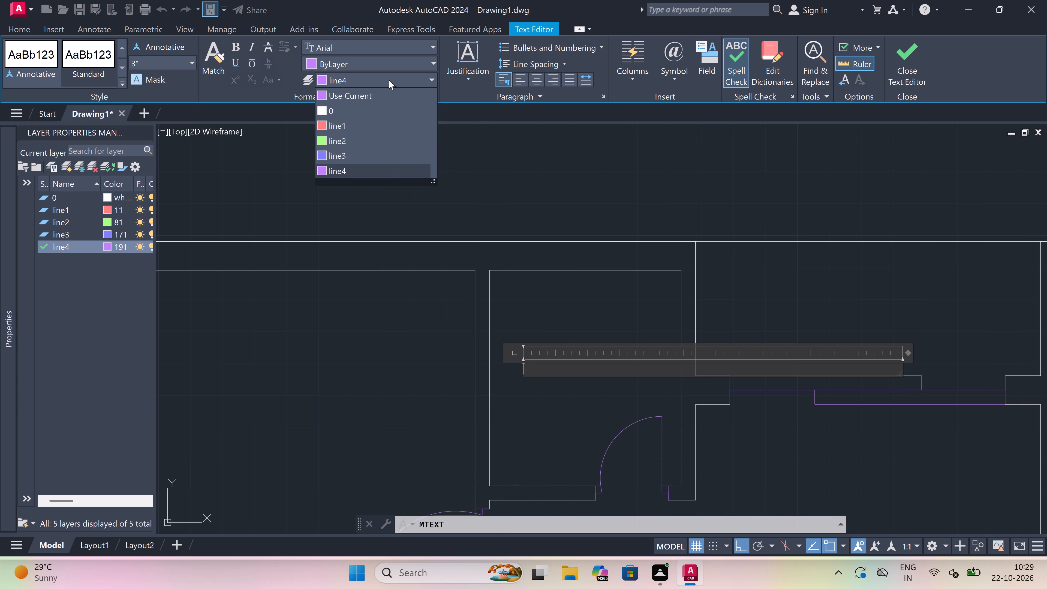
{"action": "left_click", "coordinate": [387, 108]}
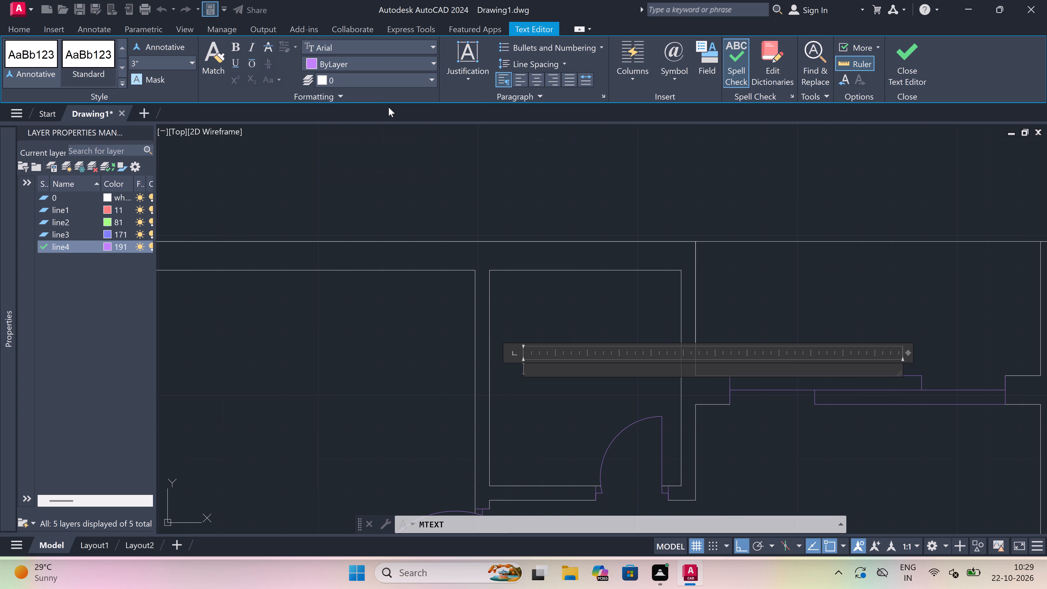
{"action": "type", "text": "TOILET"}
{"action": "left_click", "coordinate": [530, 363]}
{"action": "type", "text": "TOILET"}
{"action": "key", "text": "Return"}
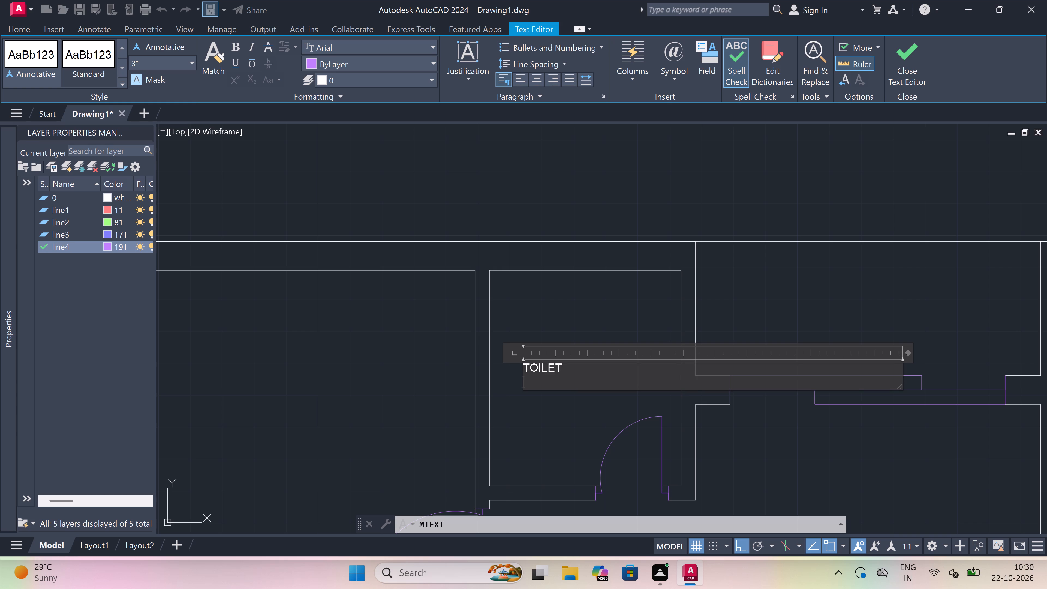
{"action": "type", "text": "5'0"}
{"action": "type", "text": "\"x"}
{"action": "type", "text": "5'7.5"}
{"action": "key", "text": "shift+quotedbl"}
{"action": "double_click", "coordinate": [571, 395]}
Make layer 0 the current layer.
{"action": "scroll", "coordinate": [564, 368], "scroll_direction": "down", "scroll_amount": 5}
{"action": "scroll", "coordinate": [666, 357], "scroll_direction": "up", "scroll_amount": 2}
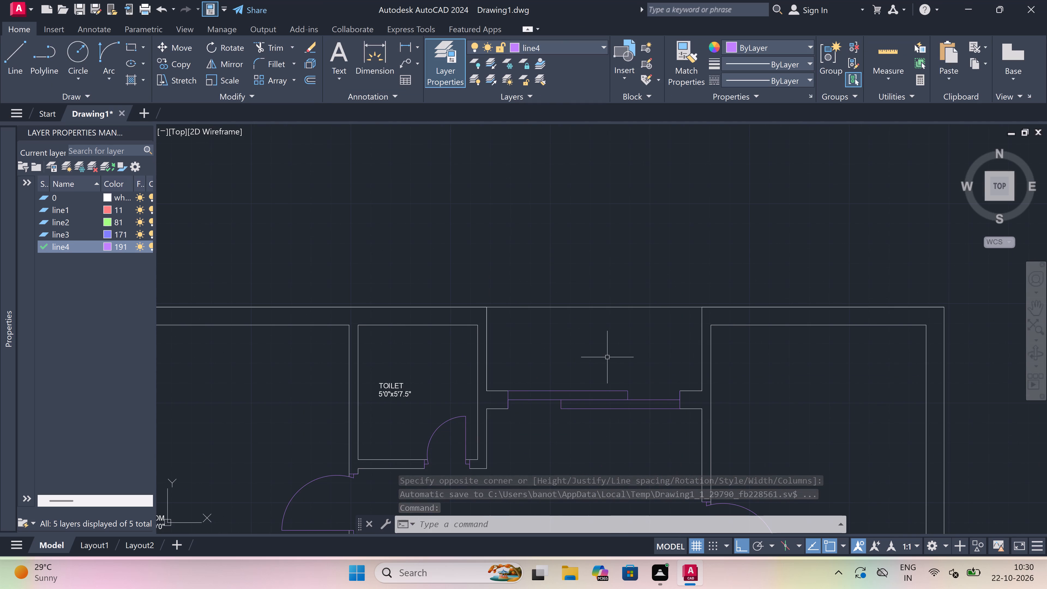
{"action": "left_click", "coordinate": [577, 49]}
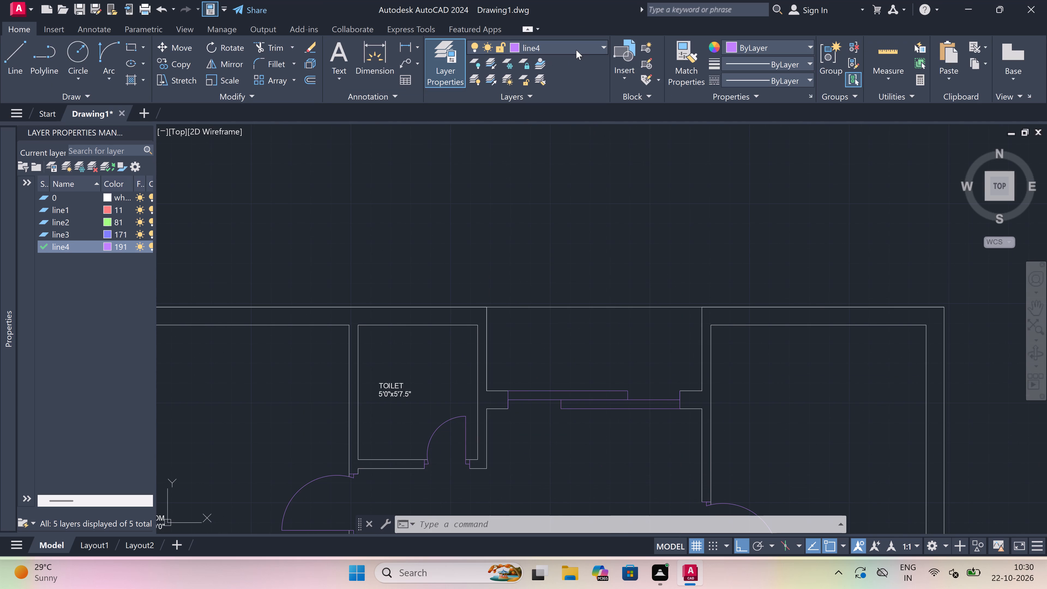
{"action": "left_click", "coordinate": [572, 61]}
Add a multiline text label in the recessed space above the sliding door reading BALCONY, with 9'0"x3'6" on the second line.
{"action": "key", "text": "space"}
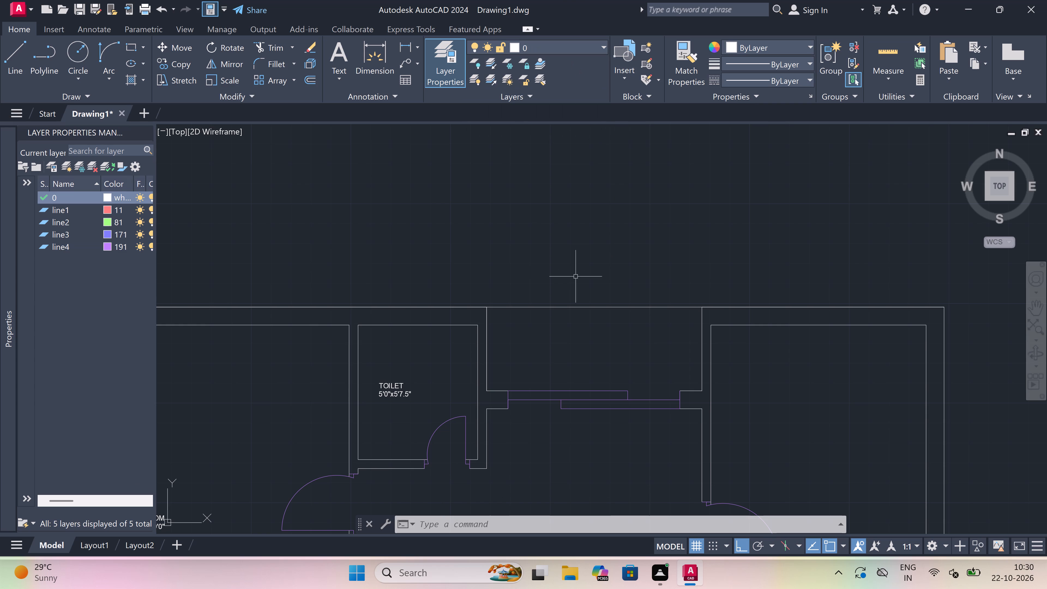
{"action": "scroll", "coordinate": [523, 350], "scroll_direction": "up", "scroll_amount": 1}
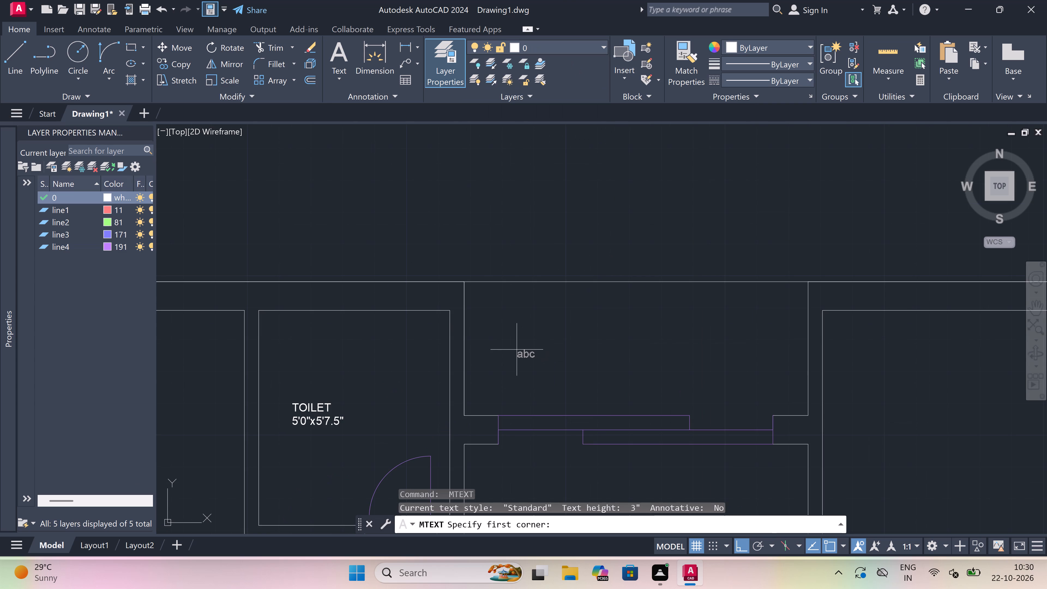
{"action": "left_click", "coordinate": [510, 350]}
{"action": "left_click", "coordinate": [880, 353]}
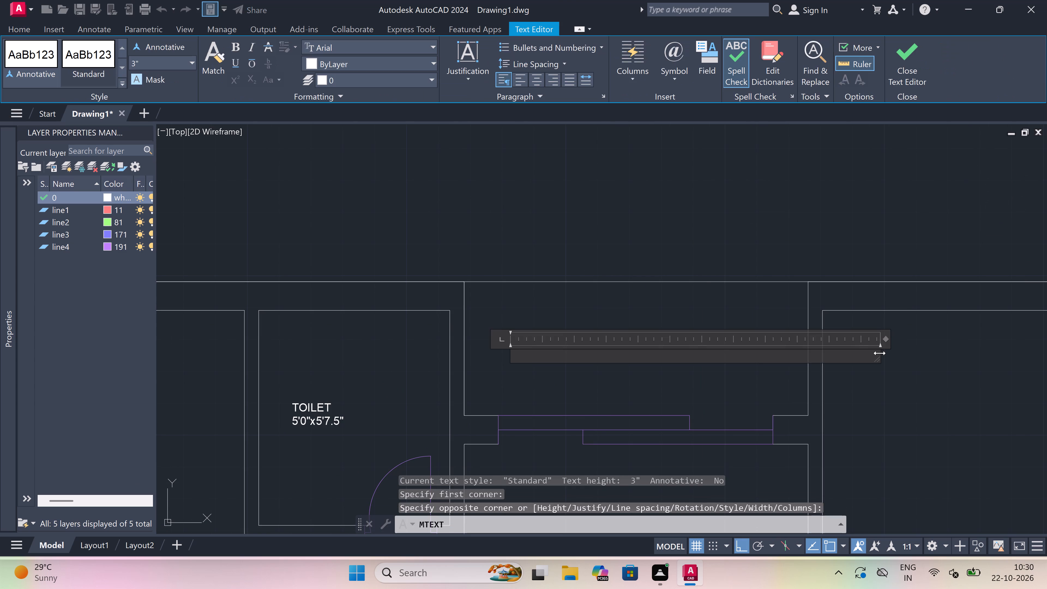
{"action": "type", "text": "BALCONY"}
{"action": "key", "text": "Return"}
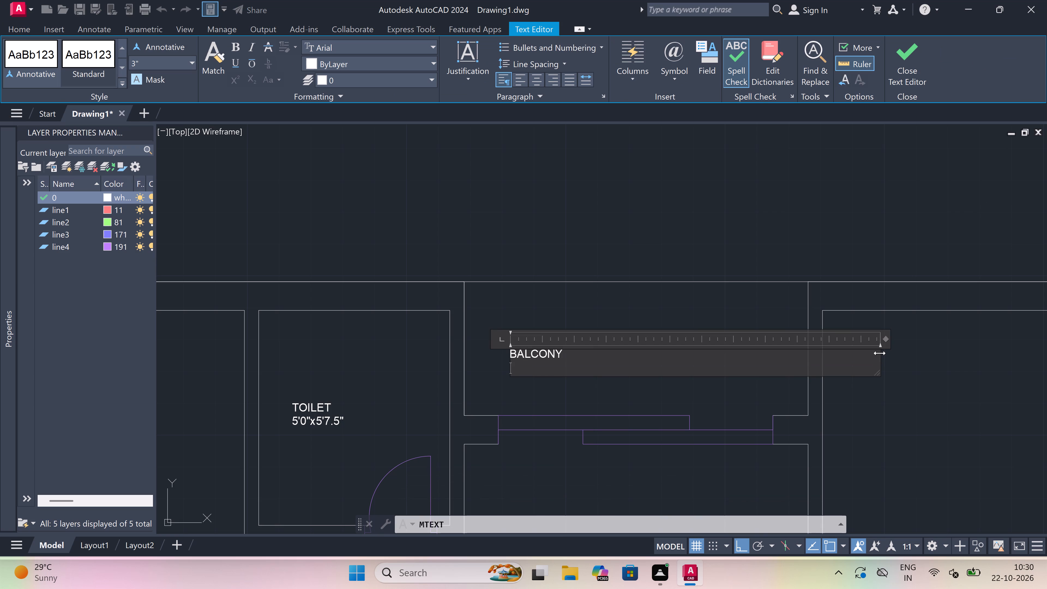
{"action": "type", "text": "9'0"}
{"action": "key", "text": "shift+quotedbl"}
{"action": "key", "text": "x"}
{"action": "type", "text": "3'"}
{"action": "key", "text": "shift+quotedbl"}
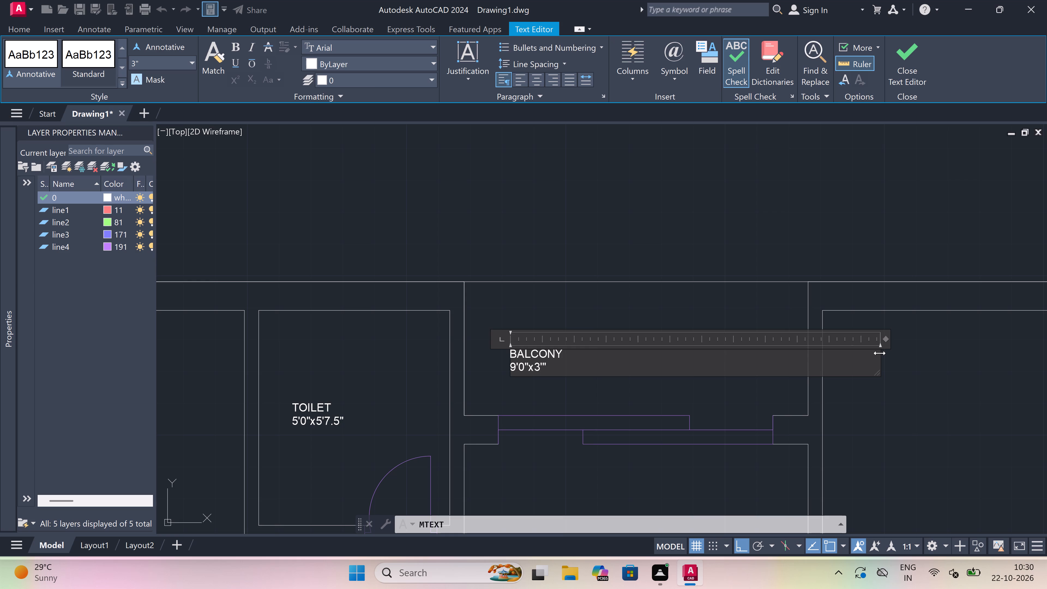
{"action": "key", "text": "BackSpace"}
{"action": "key", "text": "BackSpace"}
{"action": "type", "text": "'6\""}
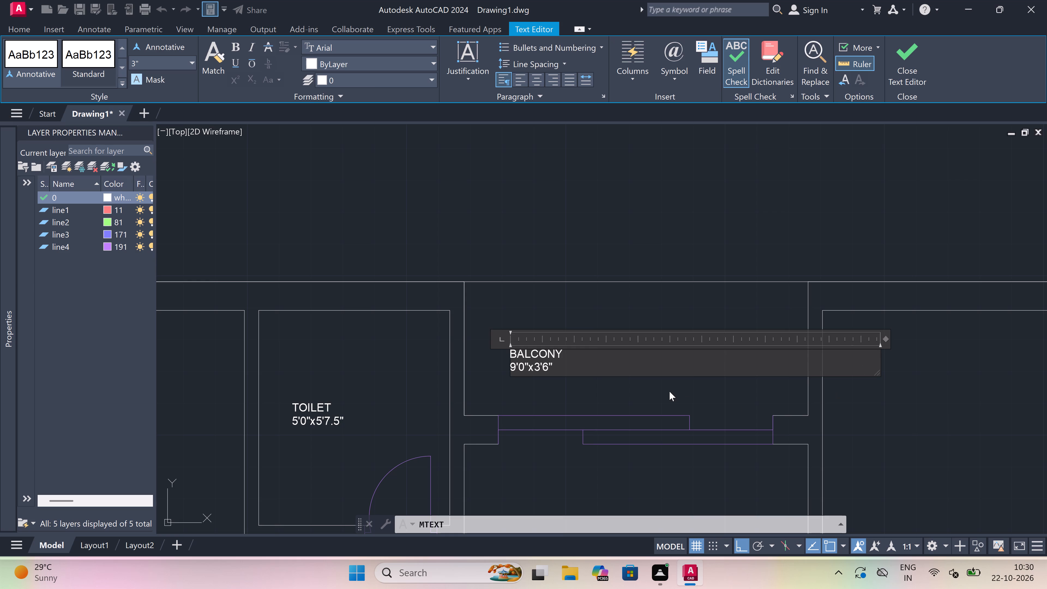
{"action": "left_click", "coordinate": [669, 391]}
Label the plan's upper-right room with multiline text reading BEDROOM, with 9'0"x10'6" on the second line.
{"action": "scroll", "coordinate": [637, 359], "scroll_direction": "down", "scroll_amount": 5}
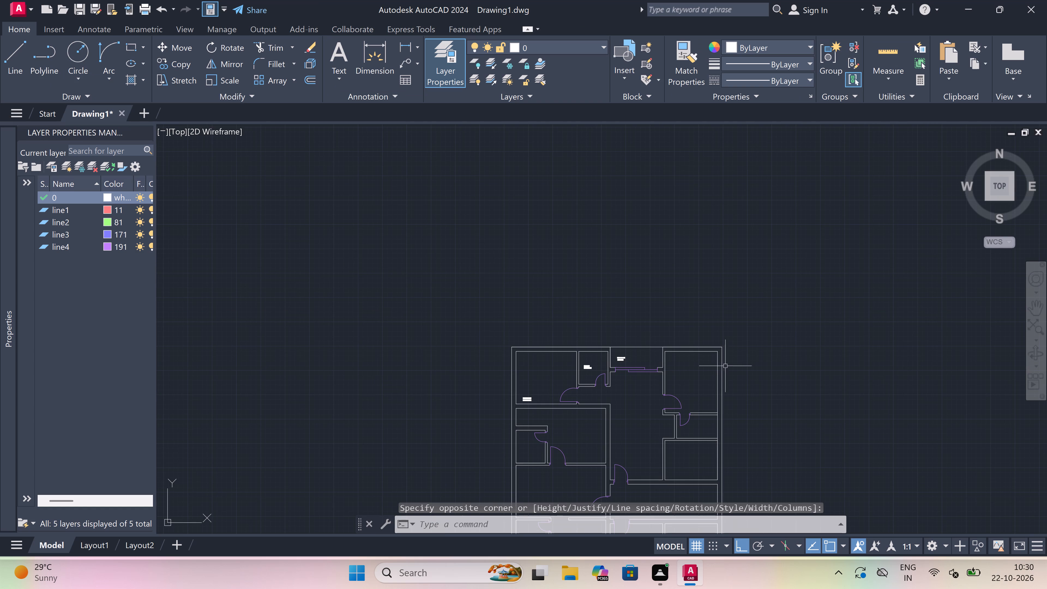
{"action": "scroll", "coordinate": [709, 410], "scroll_direction": "up", "scroll_amount": 4}
{"action": "key", "text": "space"}
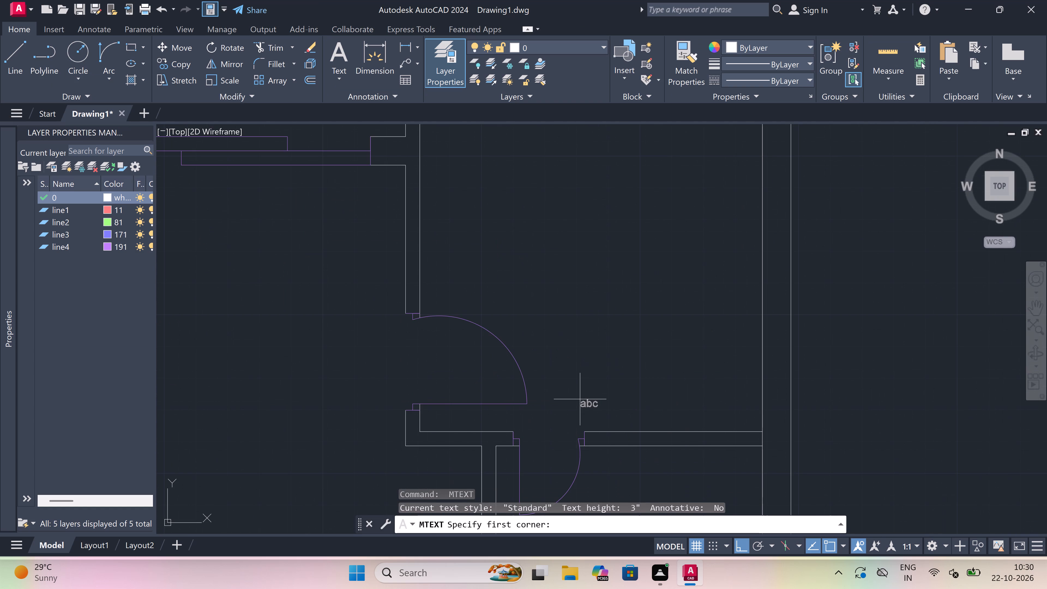
{"action": "left_click", "coordinate": [575, 398]}
{"action": "left_click", "coordinate": [960, 395]}
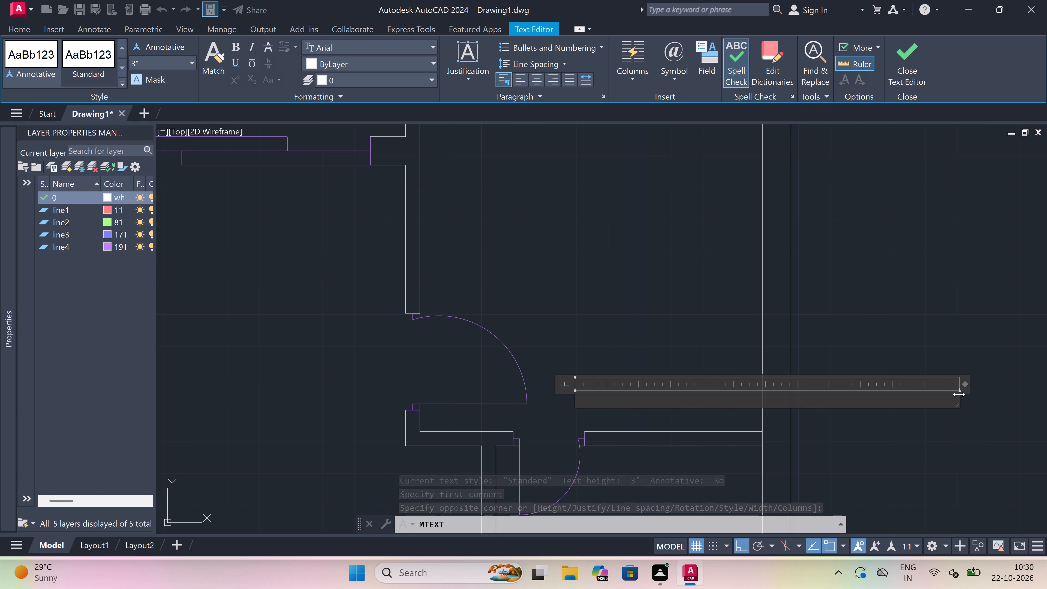
{"action": "type", "text": "BEDROOM"}
{"action": "key", "text": "Return"}
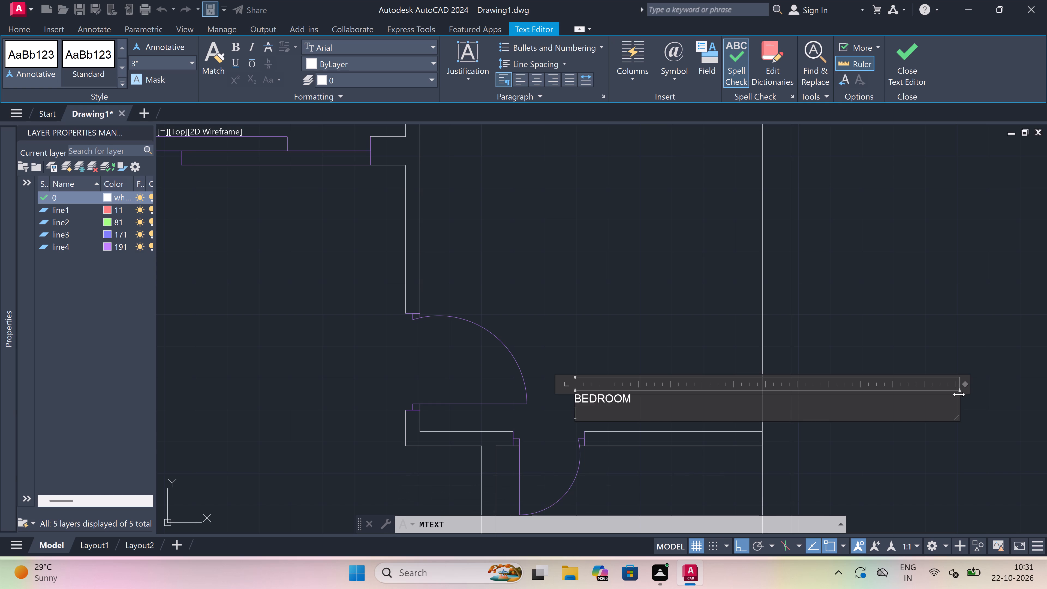
{"action": "type", "text": "9'0"}
{"action": "type", "text": "\"x"}
{"action": "type", "text": "10'"}
{"action": "key", "text": "6"}
{"action": "key", "text": "shift+quotedbl"}
{"action": "left_click", "coordinate": [673, 318]}
Label the small room directly below the upper-right bedroom with multiline text reading TOILET, with 7'0"x4'0" on the second line.
{"action": "scroll", "coordinate": [672, 318], "scroll_direction": "down", "scroll_amount": 4}
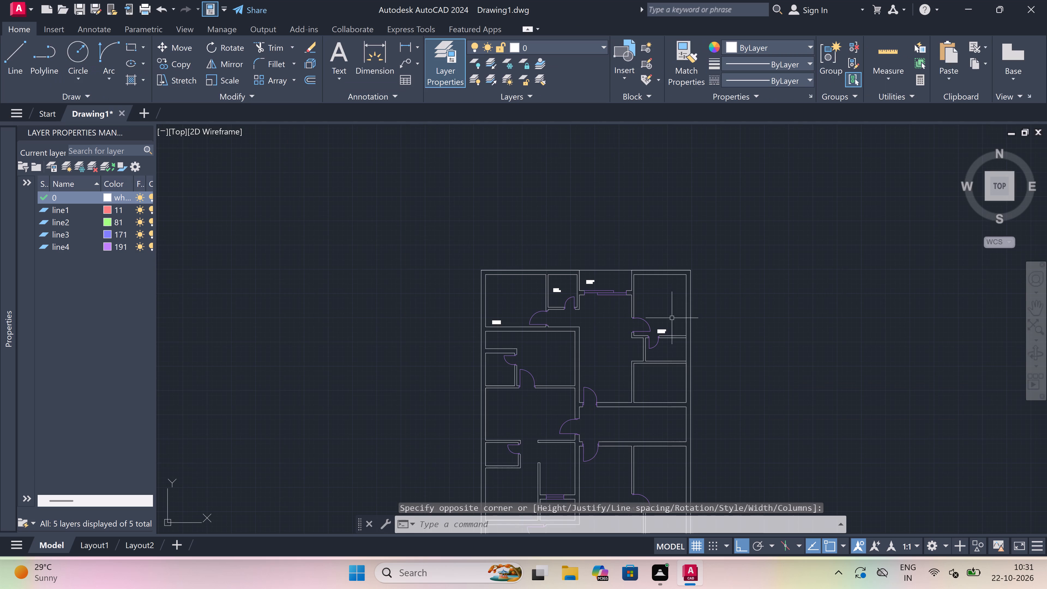
{"action": "scroll", "coordinate": [672, 339], "scroll_direction": "up", "scroll_amount": 4}
{"action": "scroll", "coordinate": [672, 341], "scroll_direction": "down", "scroll_amount": 3}
{"action": "scroll", "coordinate": [627, 377], "scroll_direction": "up", "scroll_amount": 3}
{"action": "key", "text": "space"}
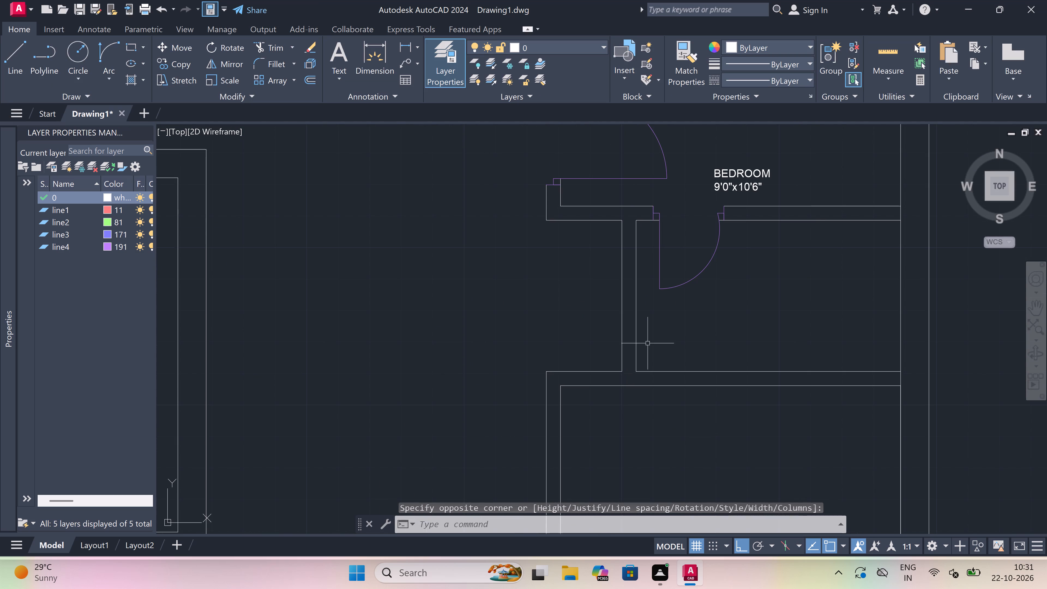
{"action": "left_click", "coordinate": [666, 326]}
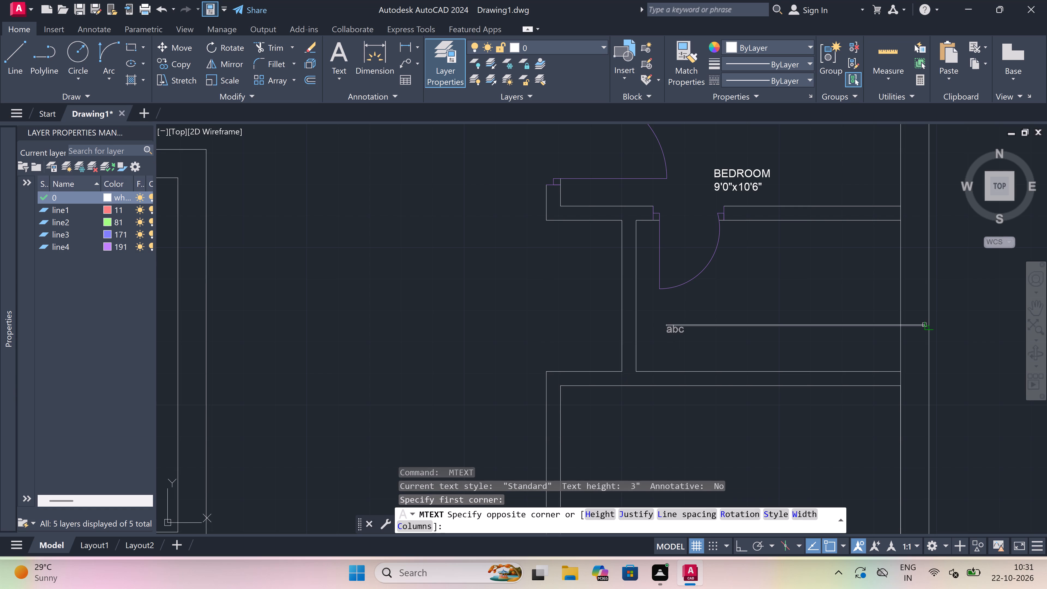
{"action": "left_click", "coordinate": [924, 326]}
{"action": "scroll", "coordinate": [781, 314], "scroll_direction": "up", "scroll_amount": 2}
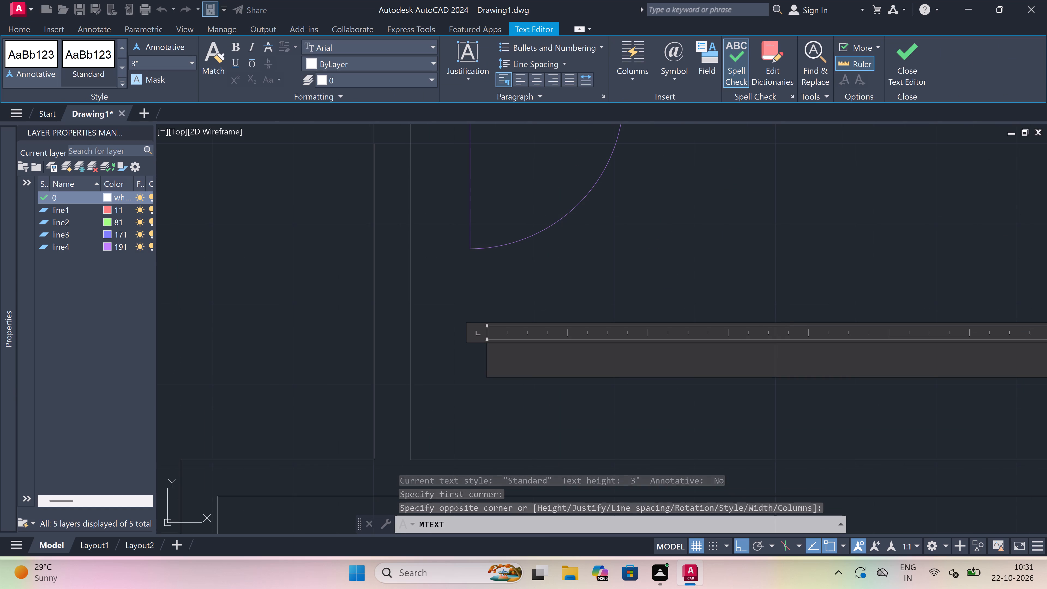
{"action": "type", "text": "TOILET"}
{"action": "key", "text": "Return"}
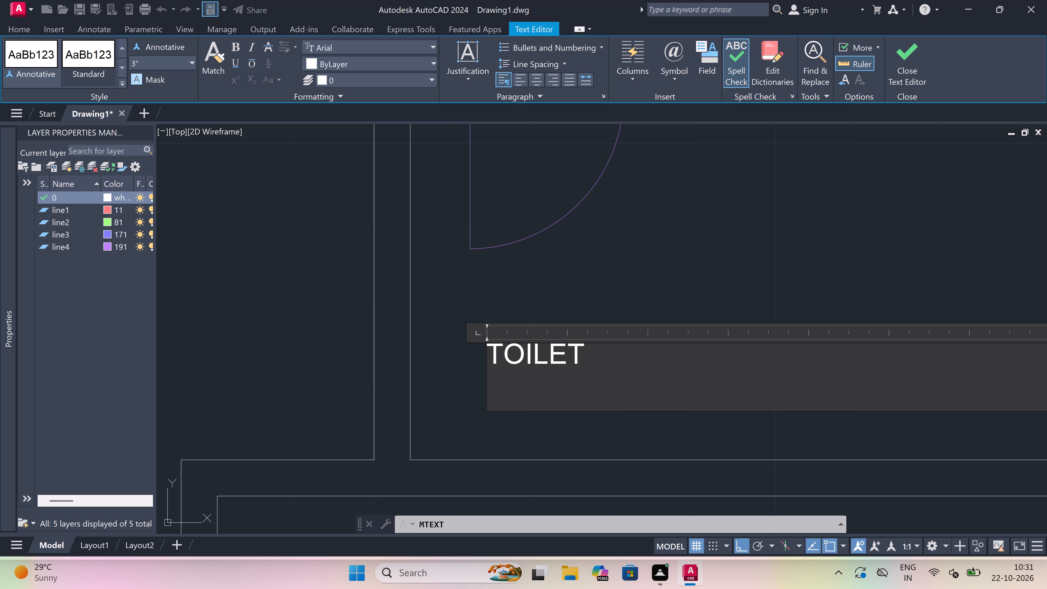
{"action": "type", "text": "7'0"}
{"action": "type", "text": "\"x"}
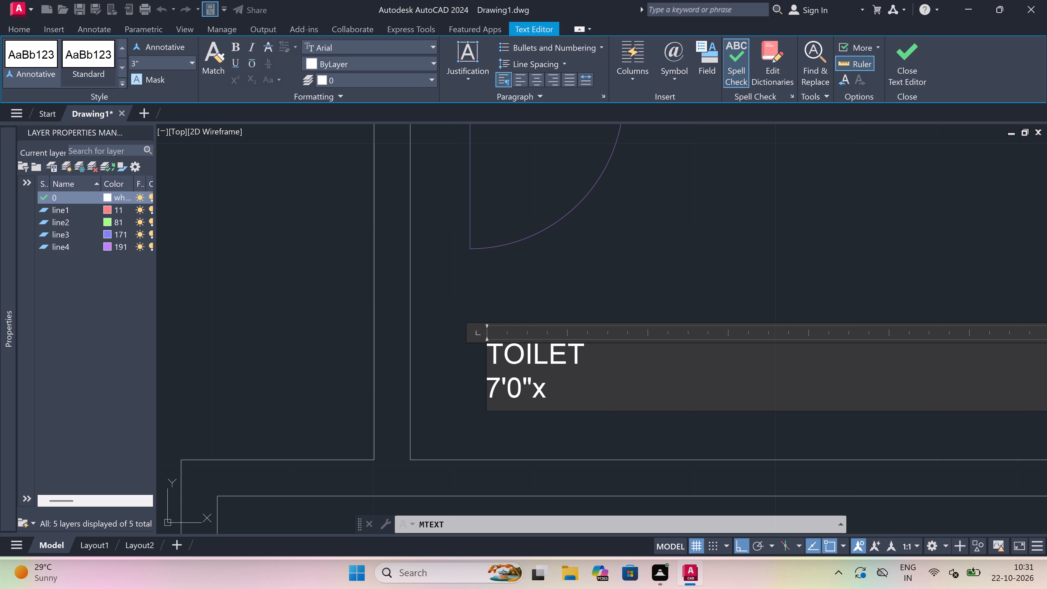
{"action": "type", "text": "4'0\""}
{"action": "left_click", "coordinate": [616, 433]}
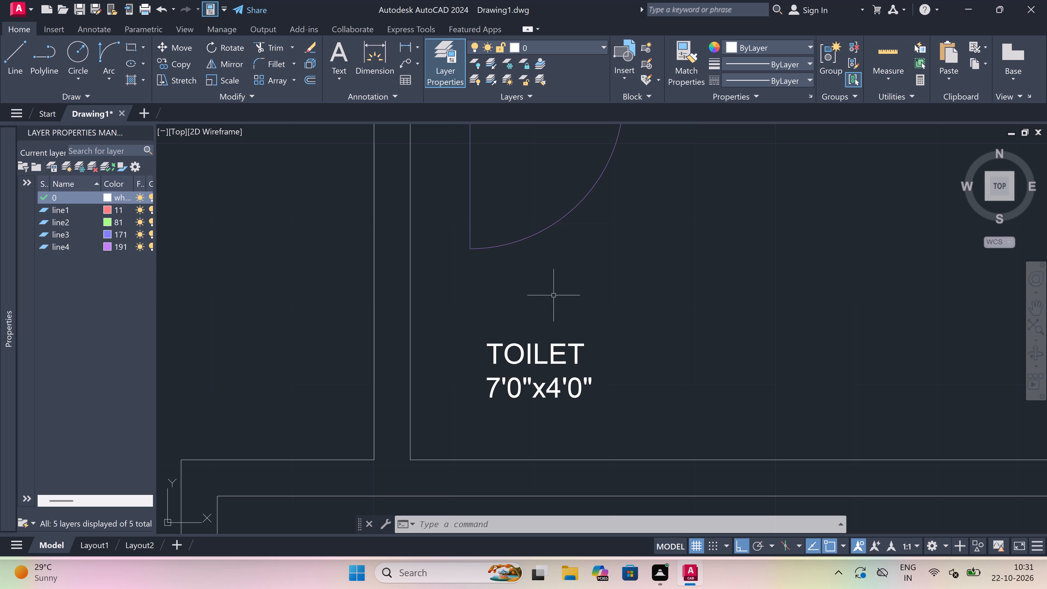
Draw two short horizontal lines across the left wall of the room below the 7'0"x4'0" toilet, marking the sides of an opening.
{"action": "scroll", "coordinate": [642, 344], "scroll_direction": "down", "scroll_amount": 5}
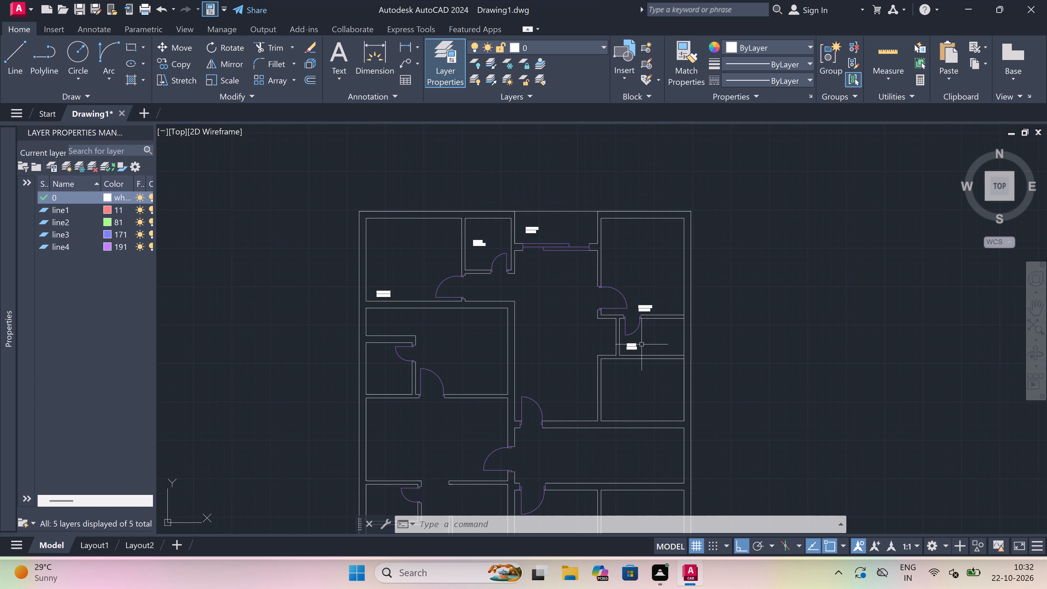
{"action": "scroll", "coordinate": [604, 391], "scroll_direction": "up", "scroll_amount": 2}
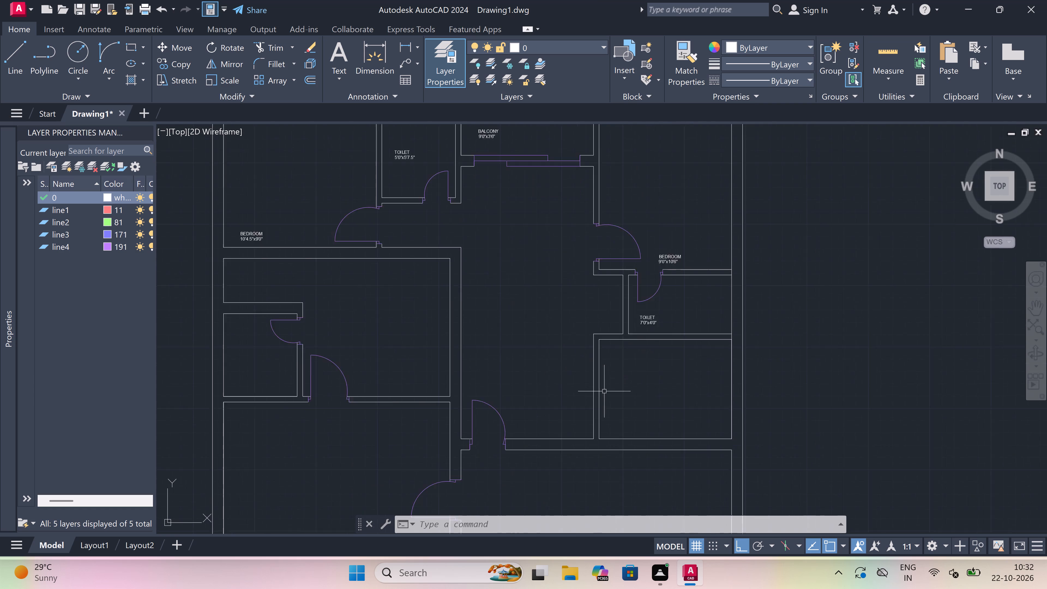
{"action": "key", "text": "l"}
{"action": "key", "text": "space"}
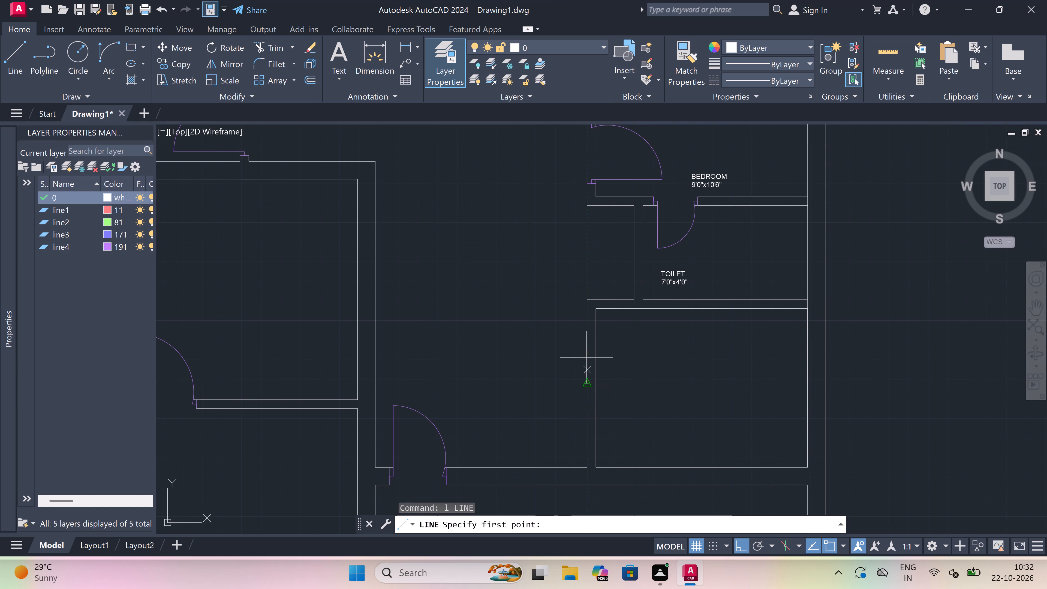
{"action": "scroll", "coordinate": [590, 313], "scroll_direction": "up", "scroll_amount": 2}
{"action": "left_click", "coordinate": [575, 337]}
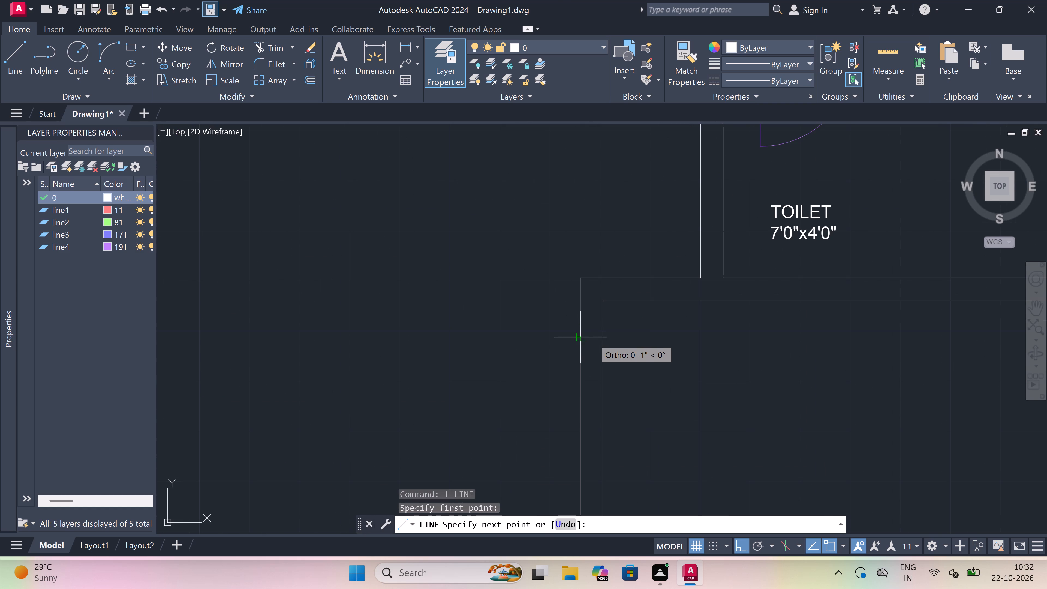
{"action": "double_click", "coordinate": [606, 338]}
{"action": "key", "text": "Escape"}
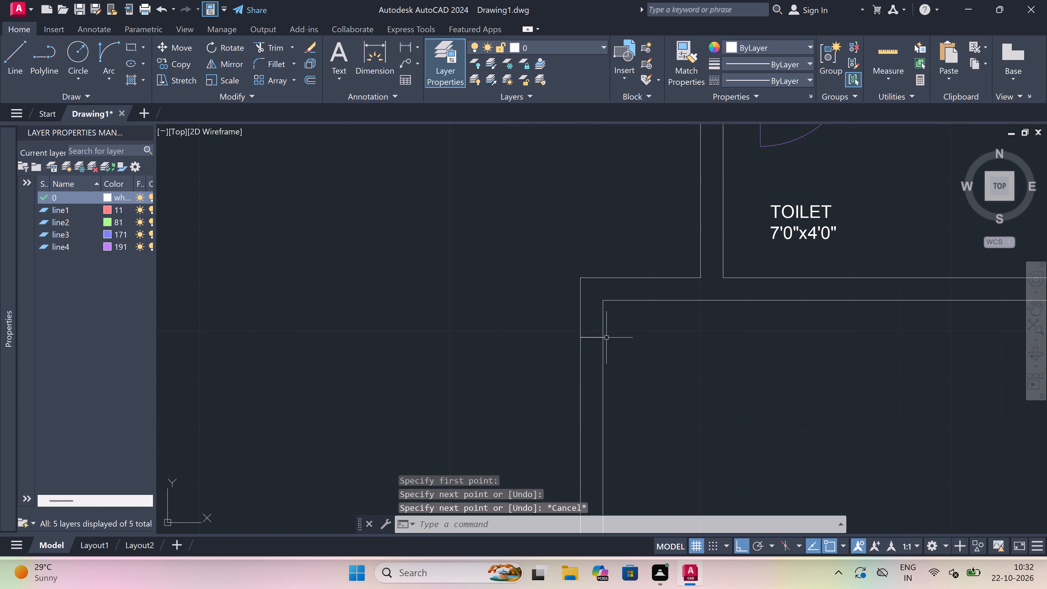
{"action": "scroll", "coordinate": [606, 338], "scroll_direction": "down", "scroll_amount": 4}
{"action": "scroll", "coordinate": [594, 357], "scroll_direction": "up", "scroll_amount": 3}
{"action": "scroll", "coordinate": [604, 373], "scroll_direction": "down", "scroll_amount": 2}
{"action": "key", "text": "space"}
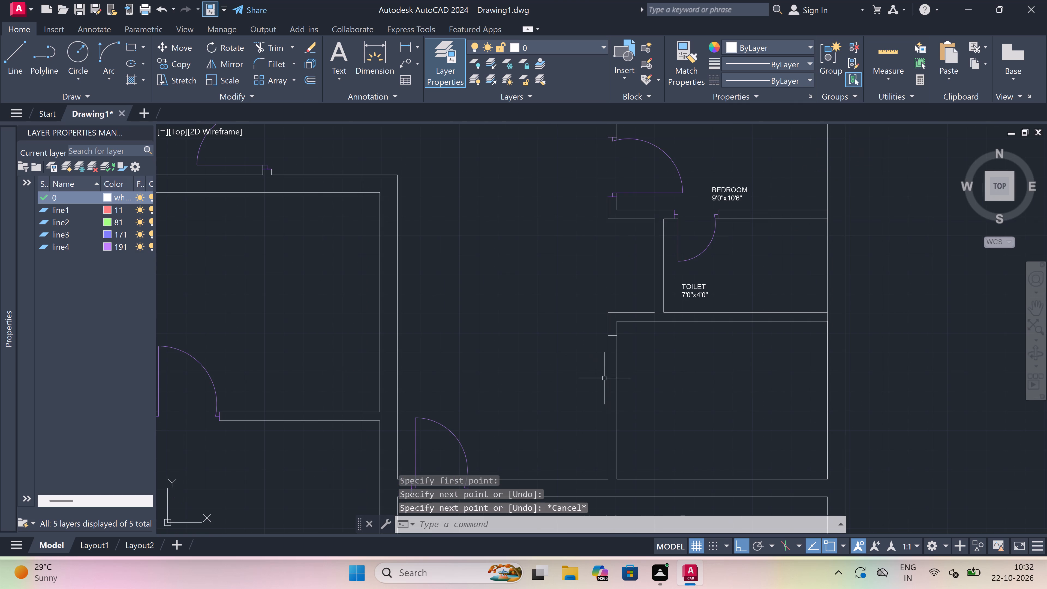
{"action": "left_click", "coordinate": [609, 408]}
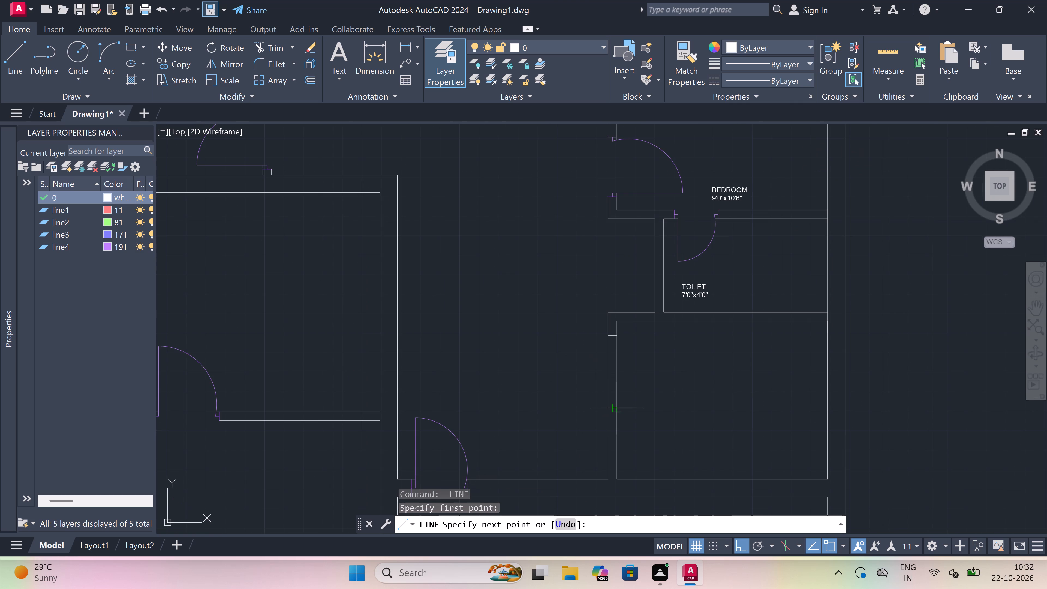
{"action": "left_click", "coordinate": [619, 408]}
{"action": "key", "text": "Escape"}
Trim both wall lines between the two short marker lines to open the left wall of the room below the toilet.
{"action": "key", "text": "t"}
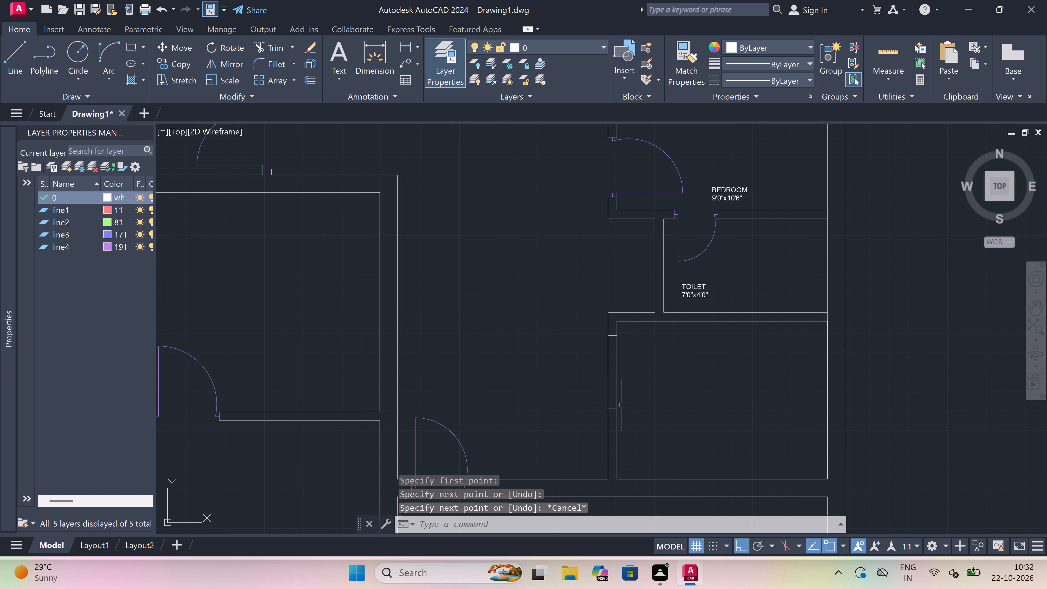
{"action": "key", "text": "r"}
{"action": "key", "text": "space"}
{"action": "left_click", "coordinate": [643, 377]}
{"action": "left_click", "coordinate": [587, 372]}
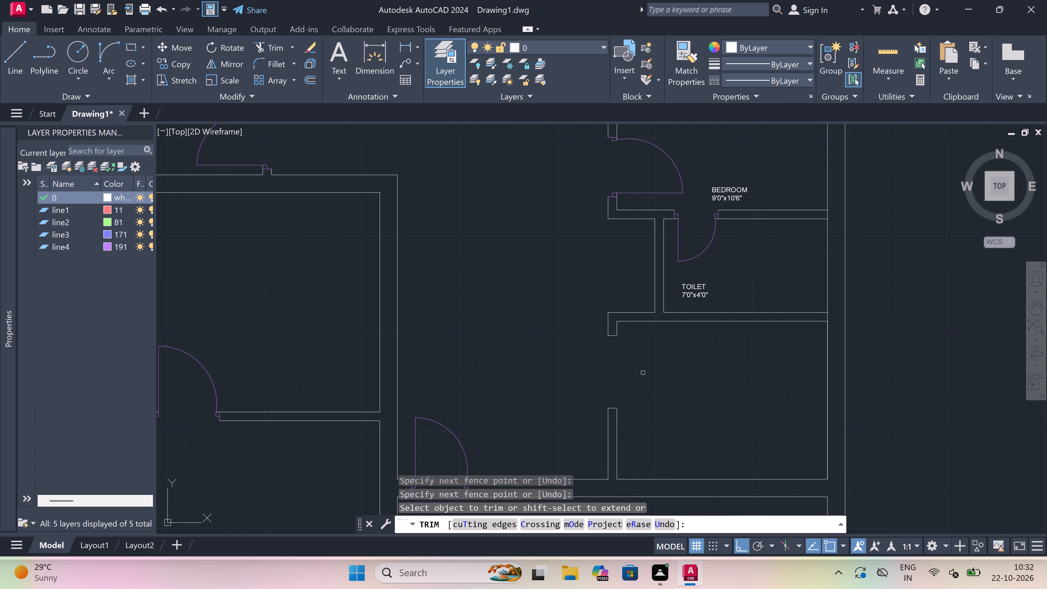
{"action": "key", "text": "Escape"}
Draw an L-shaped line inside the room below the toilet, parallel to its bottom and right walls, running from left wall to top wall.
{"action": "key", "text": "l"}
{"action": "key", "text": "space"}
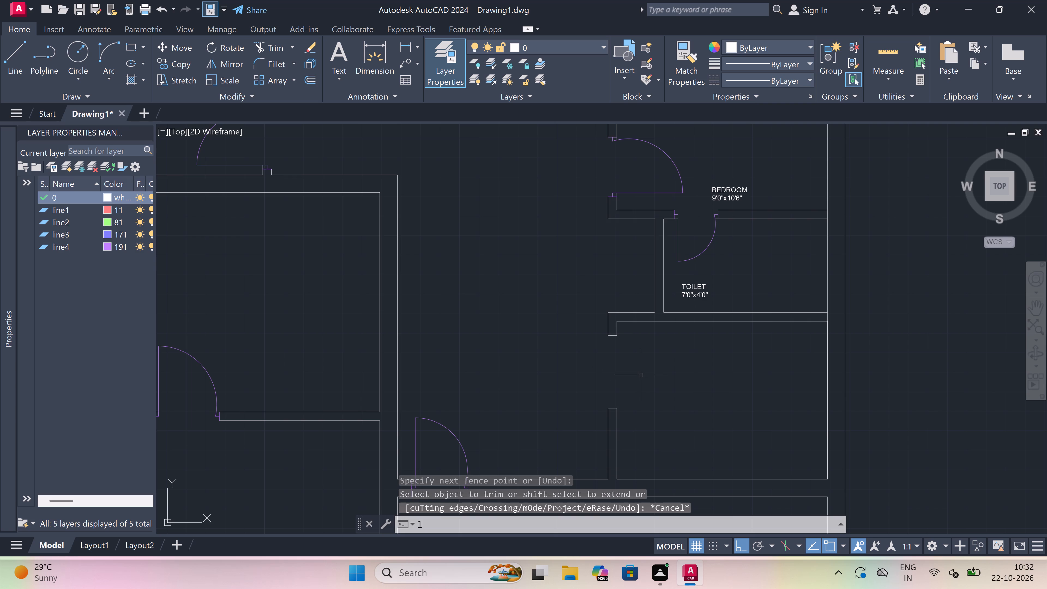
{"action": "left_click", "coordinate": [619, 456]}
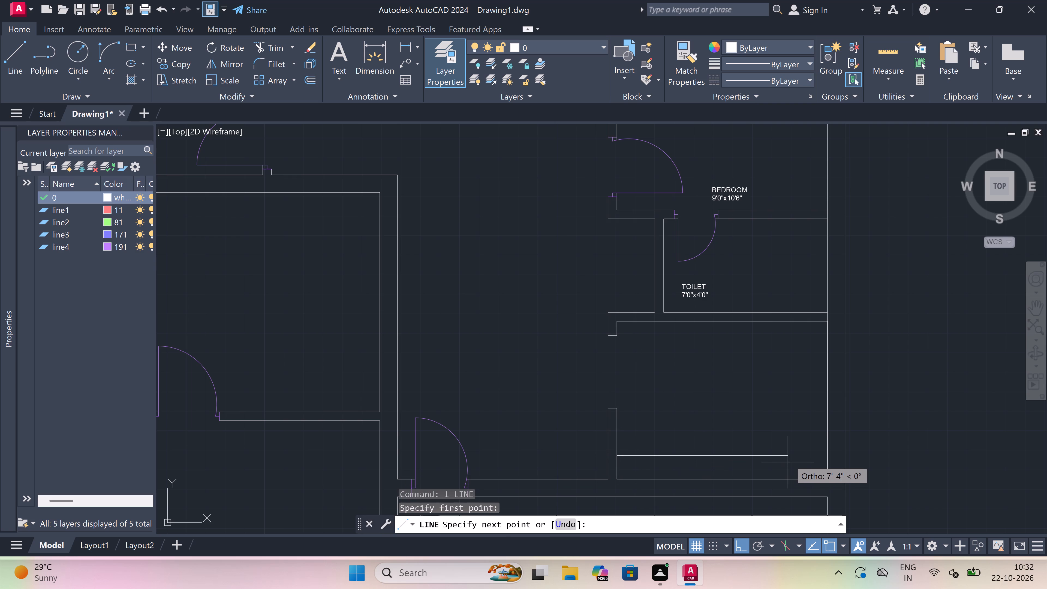
{"action": "left_click", "coordinate": [806, 455]}
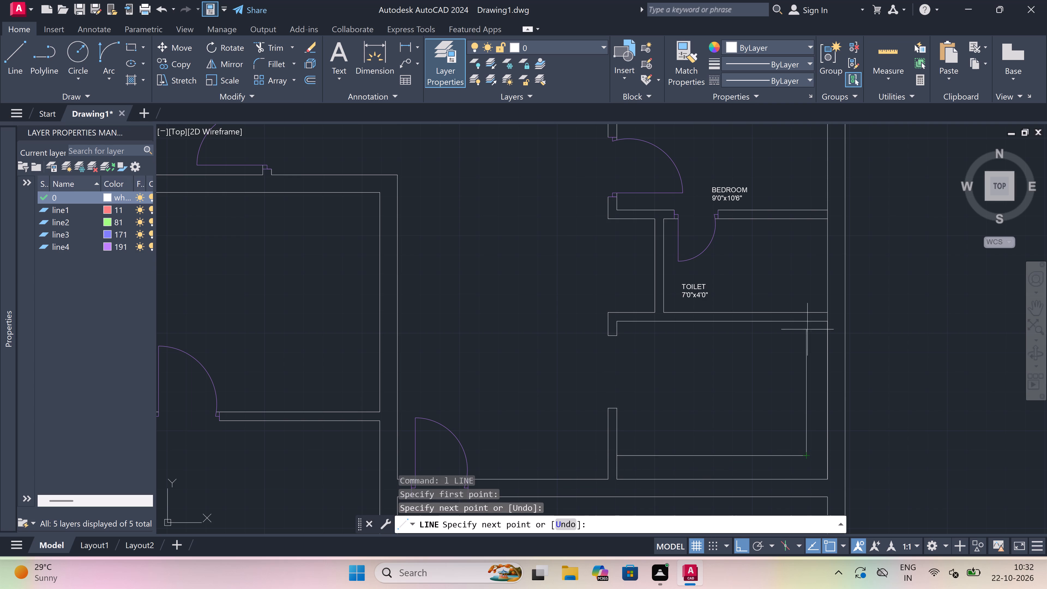
{"action": "left_click", "coordinate": [809, 324]}
{"action": "key", "text": "Escape"}
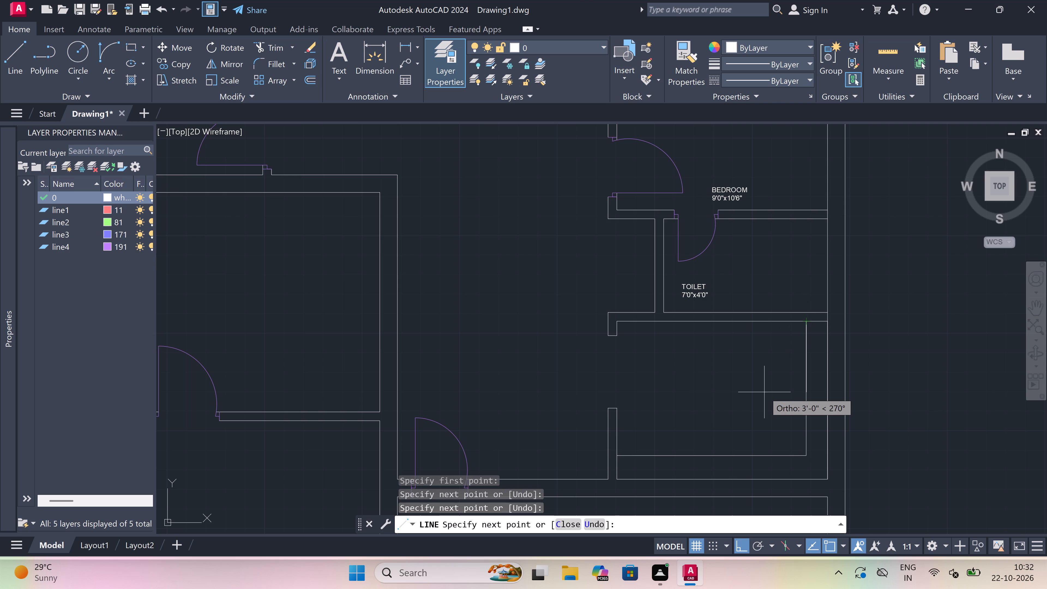
Label the room below the 7'0"x4'0" toilet with multiline text reading KITCHEN, with 9'0"x6'9" on the second line.
{"action": "key", "text": "m"}
{"action": "key", "text": "t"}
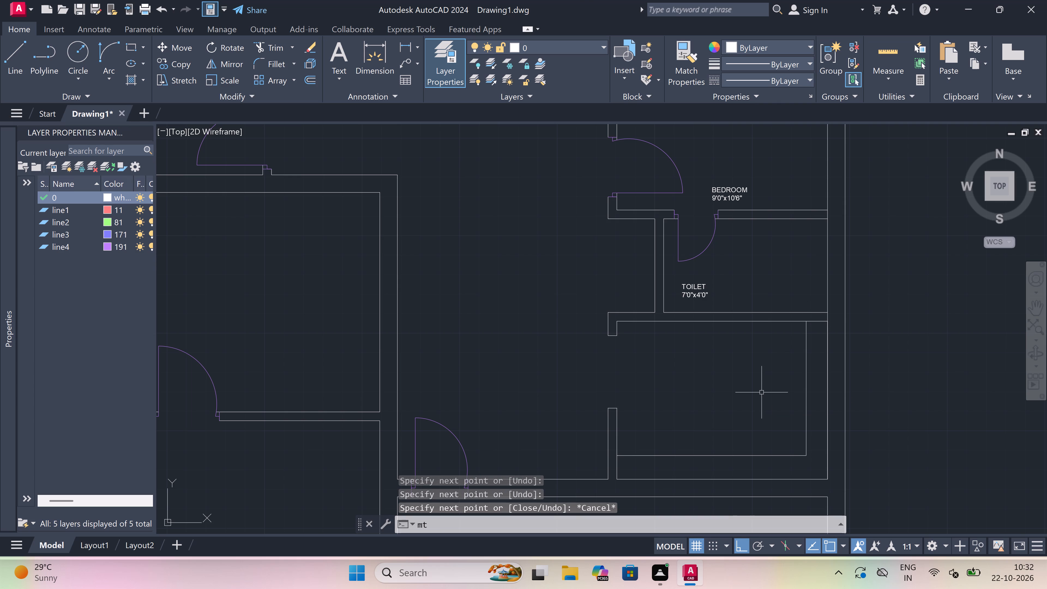
{"action": "key", "text": "space"}
{"action": "left_click", "coordinate": [659, 398]}
{"action": "left_click", "coordinate": [911, 393]}
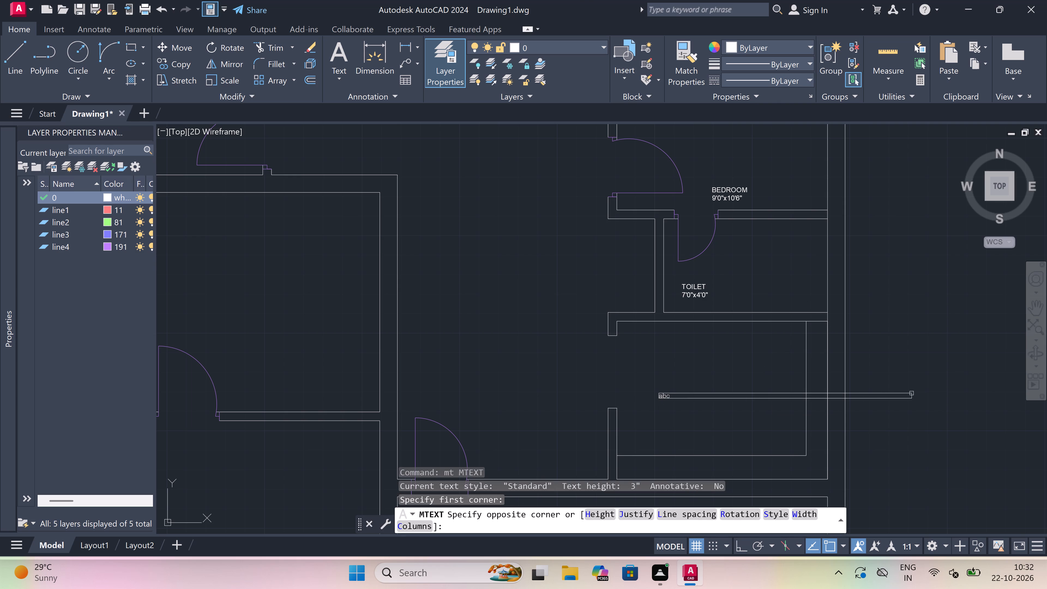
{"action": "scroll", "coordinate": [894, 417], "scroll_direction": "up", "scroll_amount": 1}
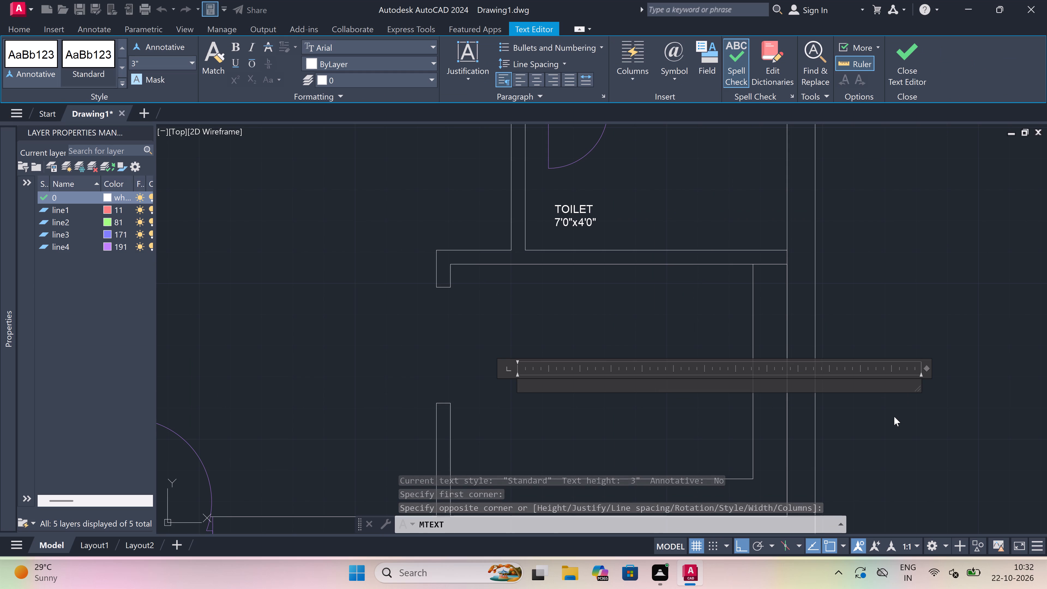
{"action": "type", "text": "KITCHEN"}
{"action": "key", "text": "Return"}
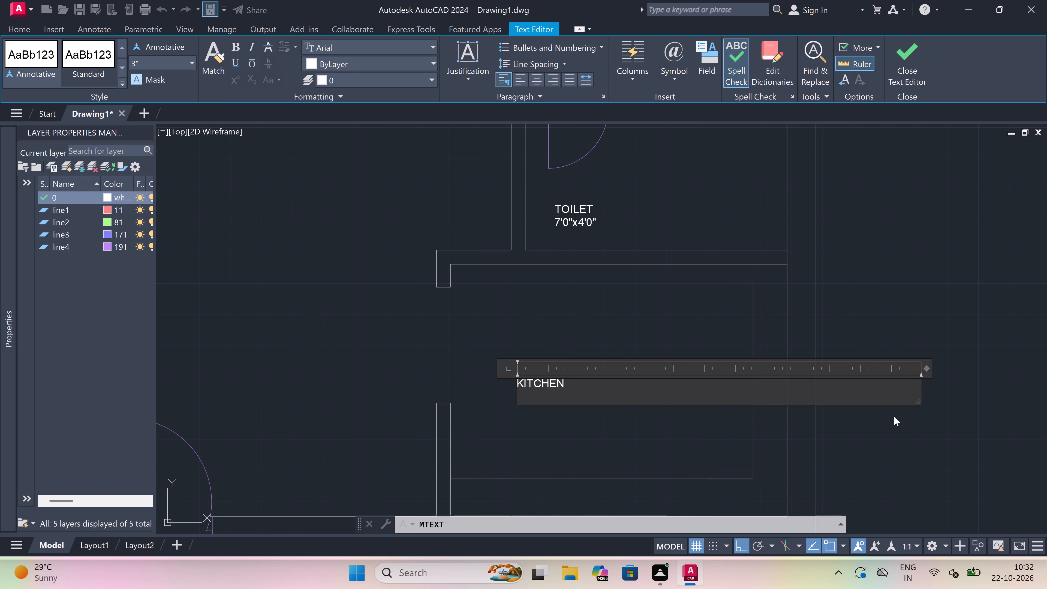
{"action": "type", "text": "9'0"}
{"action": "type", "text": "\"x"}
{"action": "key", "text": "6"}
{"action": "type", "text": "'9\""}
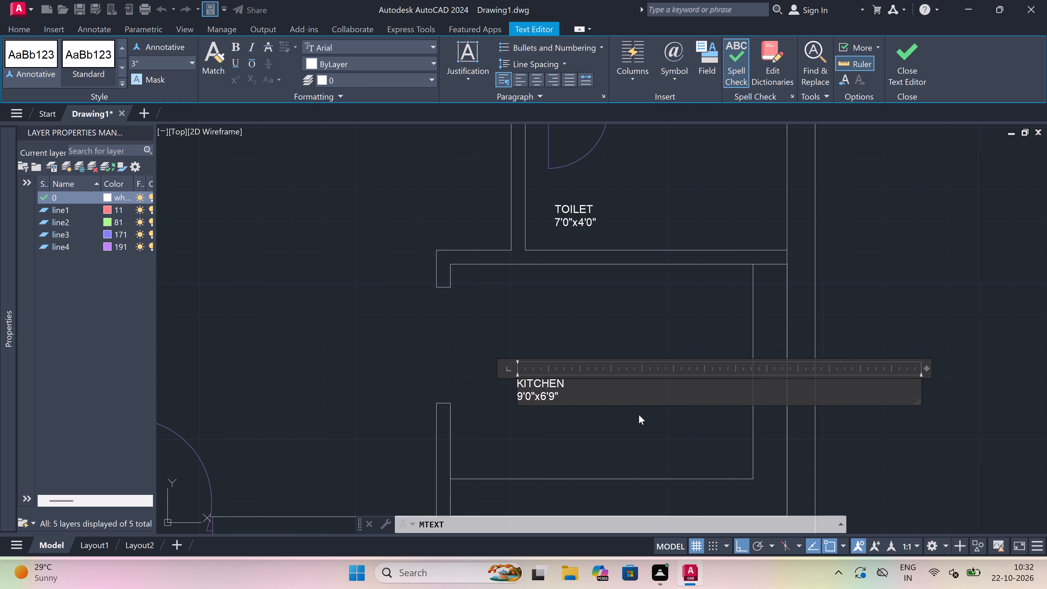
{"action": "left_click", "coordinate": [639, 415]}
Label the large central space beside the kitchen with multiline text reading LIVING / DINING, with 9'0"x18'0" on the second line.
{"action": "scroll", "coordinate": [646, 395], "scroll_direction": "down", "scroll_amount": 6}
{"action": "scroll", "coordinate": [640, 408], "scroll_direction": "up", "scroll_amount": 4}
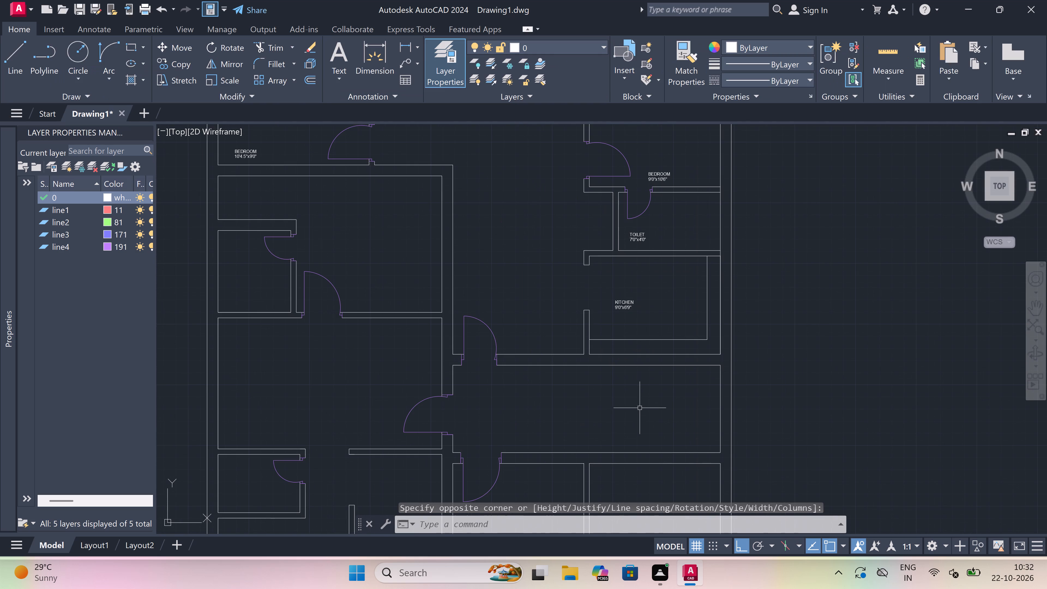
{"action": "key", "text": "space"}
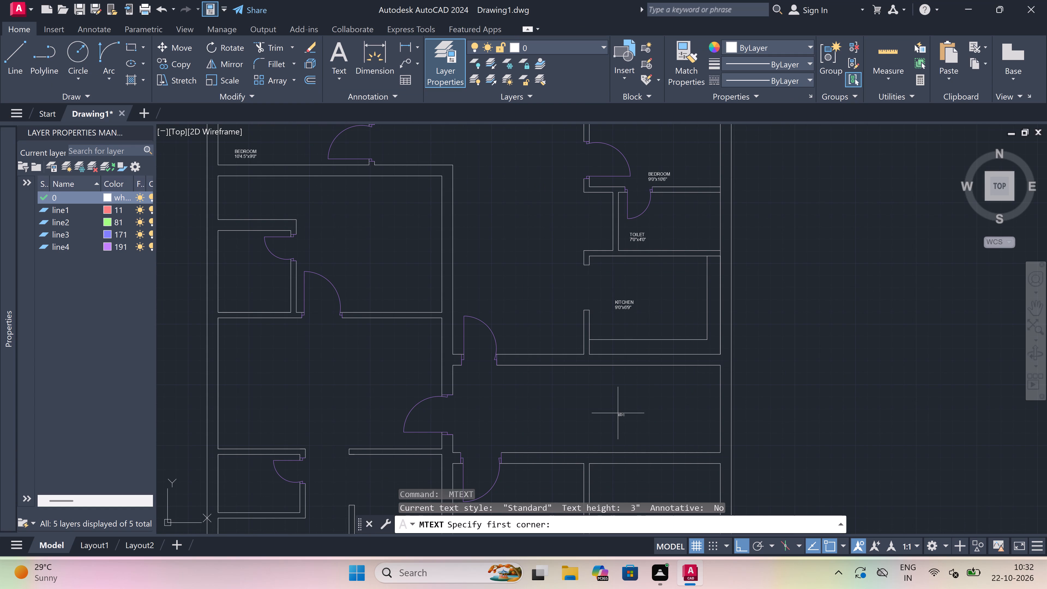
{"action": "scroll", "coordinate": [617, 413], "scroll_direction": "down", "scroll_amount": 1}
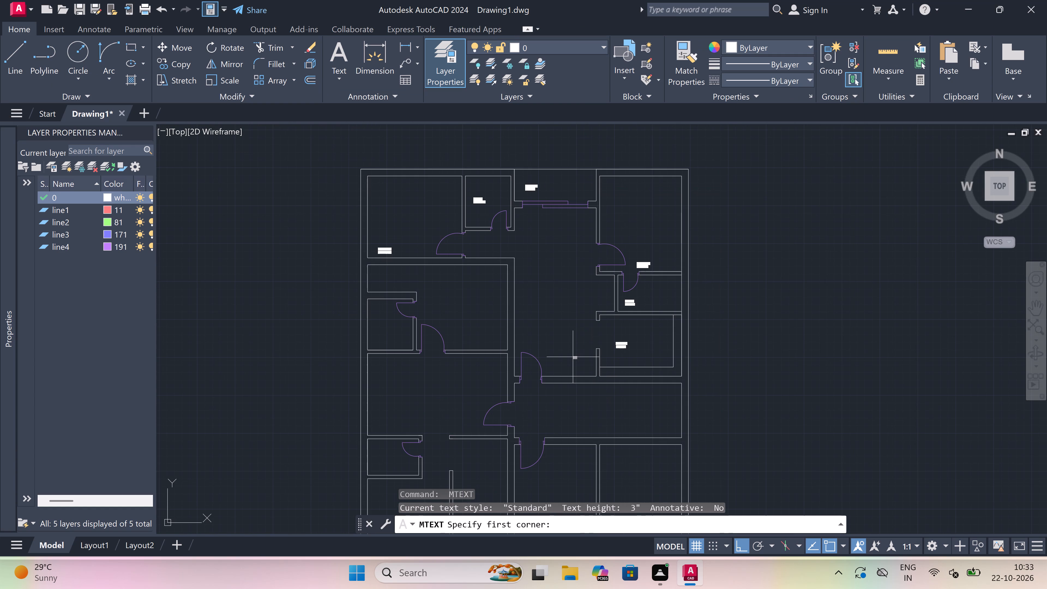
{"action": "scroll", "coordinate": [562, 292], "scroll_direction": "up", "scroll_amount": 2}
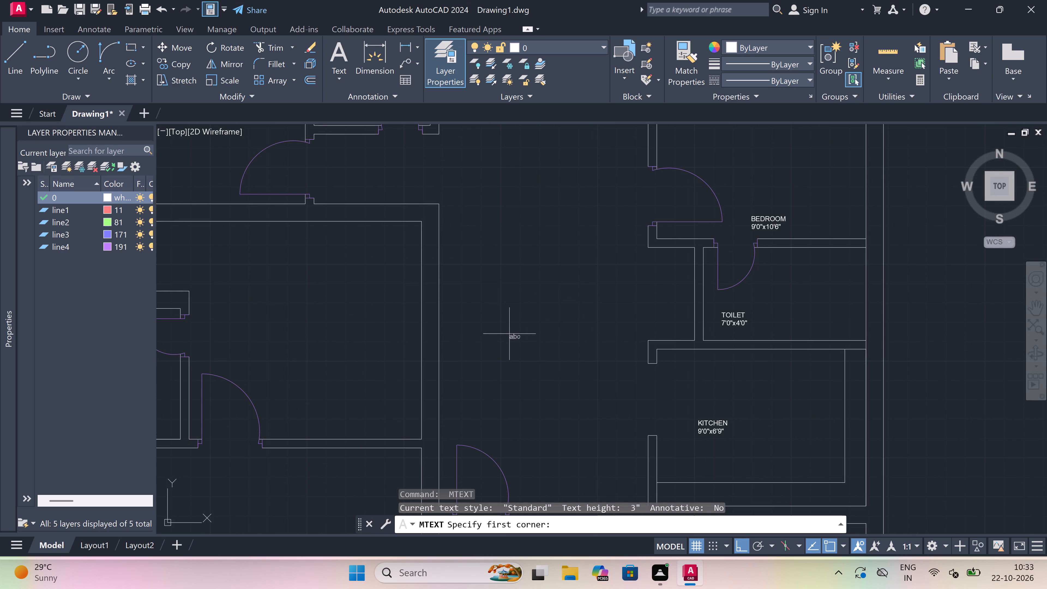
{"action": "left_click_drag", "start_coordinate": [474, 347], "coordinate": [478, 347]}
{"action": "left_click", "coordinate": [665, 340]}
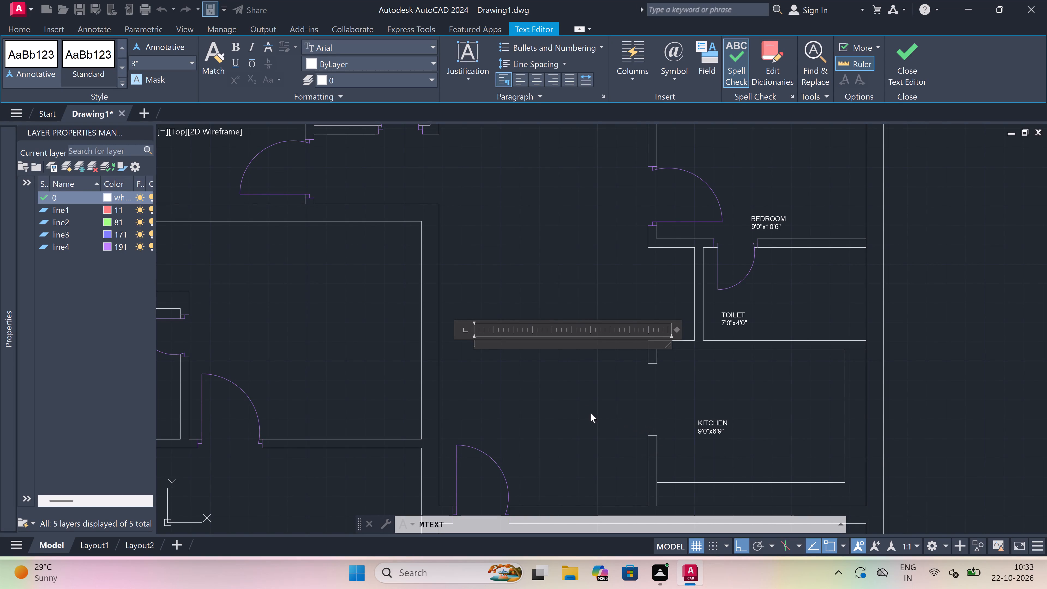
{"action": "scroll", "coordinate": [492, 364], "scroll_direction": "up", "scroll_amount": 1}
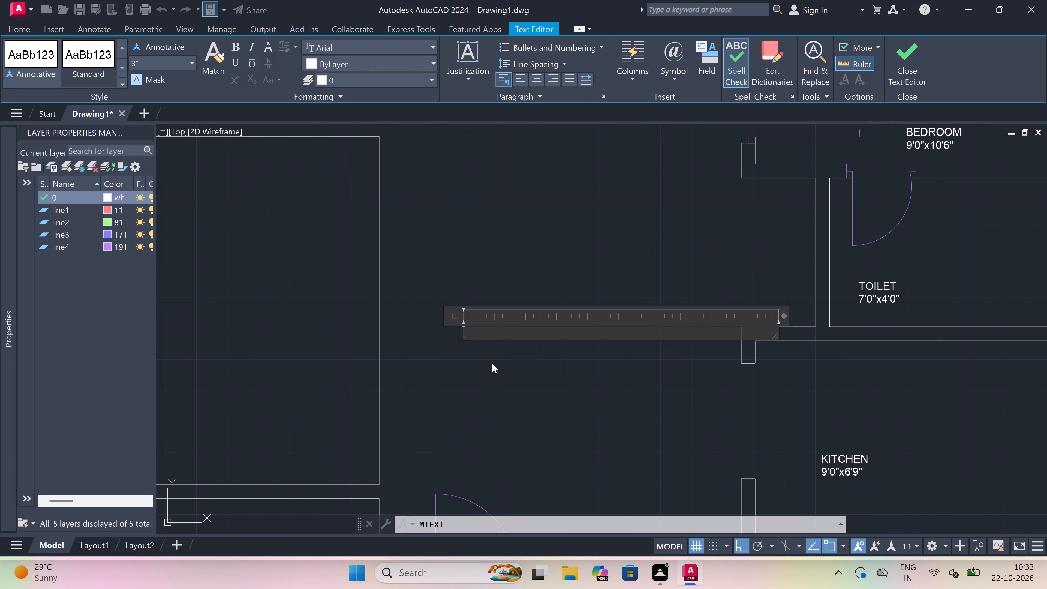
{"action": "type", "text": "LIVING"}
{"action": "key", "text": "space"}
{"action": "type", "text": "/"}
{"action": "key", "text": "space"}
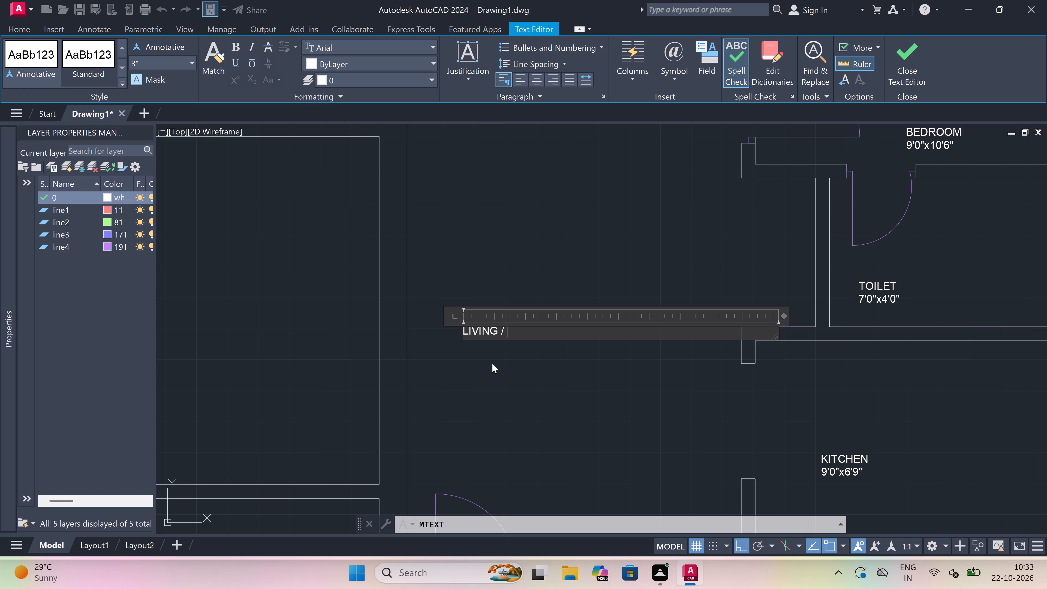
{"action": "type", "text": "DINING"}
{"action": "key", "text": "space"}
{"action": "key", "text": "Return"}
{"action": "type", "text": "9'0"}
{"action": "key", "text": "shift+quotedbl"}
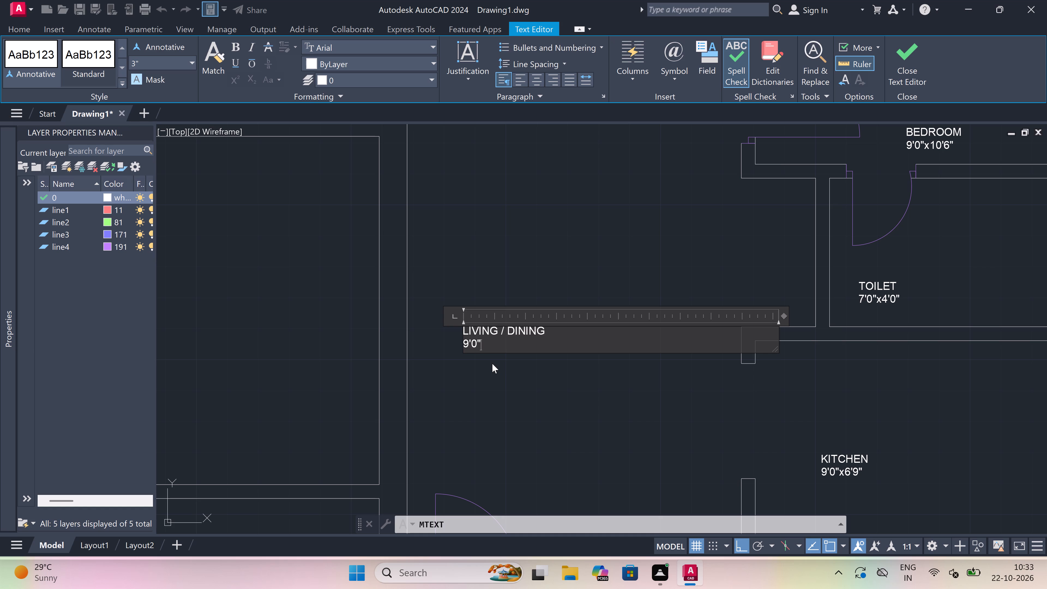
{"action": "key", "text": "x"}
{"action": "type", "text": "18'0\""}
{"action": "left_click", "coordinate": [701, 407]}
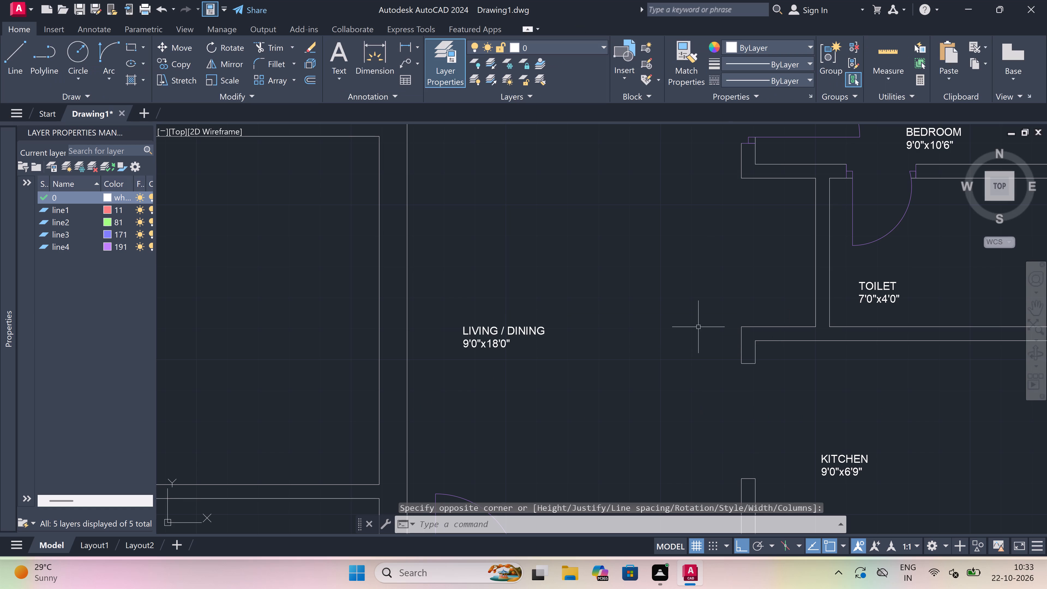
Label the small room along the left outer wall, below the 10'4.5"x9'0" bedroom, with multiline text reading TOILET and 5'0"x5'7.5" beneath.
{"action": "scroll", "coordinate": [694, 353], "scroll_direction": "down", "scroll_amount": 5}
{"action": "scroll", "coordinate": [631, 336], "scroll_direction": "up", "scroll_amount": 4}
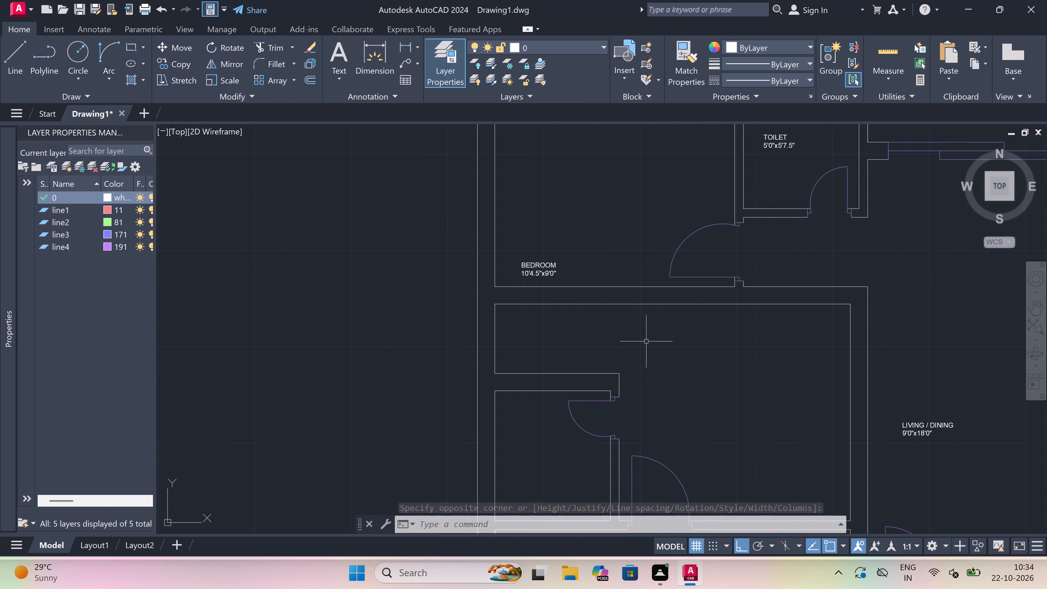
{"action": "scroll", "coordinate": [651, 343], "scroll_direction": "down", "scroll_amount": 3}
{"action": "scroll", "coordinate": [612, 393], "scroll_direction": "up", "scroll_amount": 1}
{"action": "scroll", "coordinate": [636, 348], "scroll_direction": "up", "scroll_amount": 2}
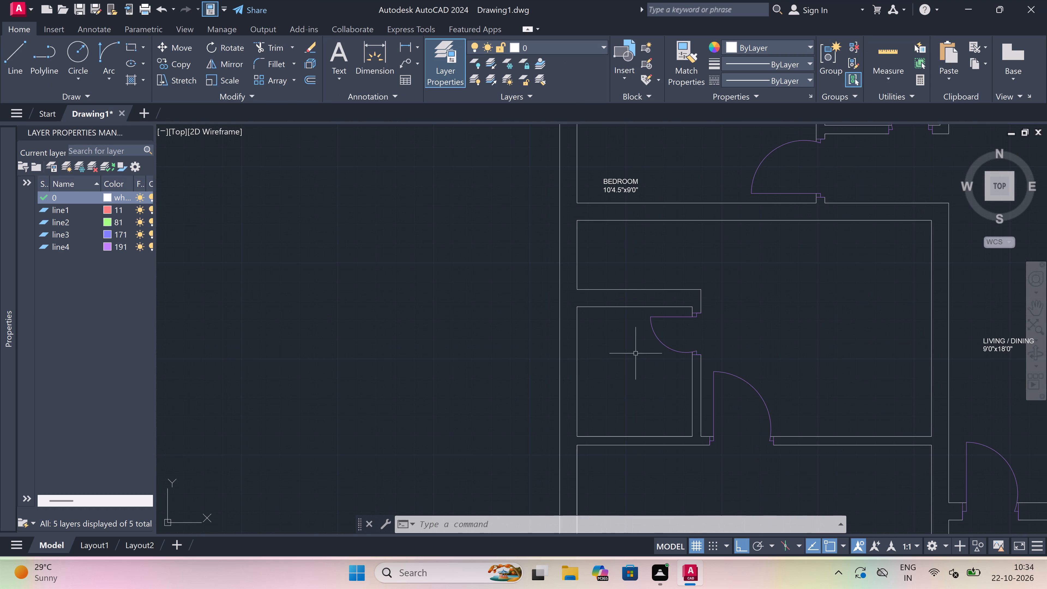
{"action": "key", "text": "space"}
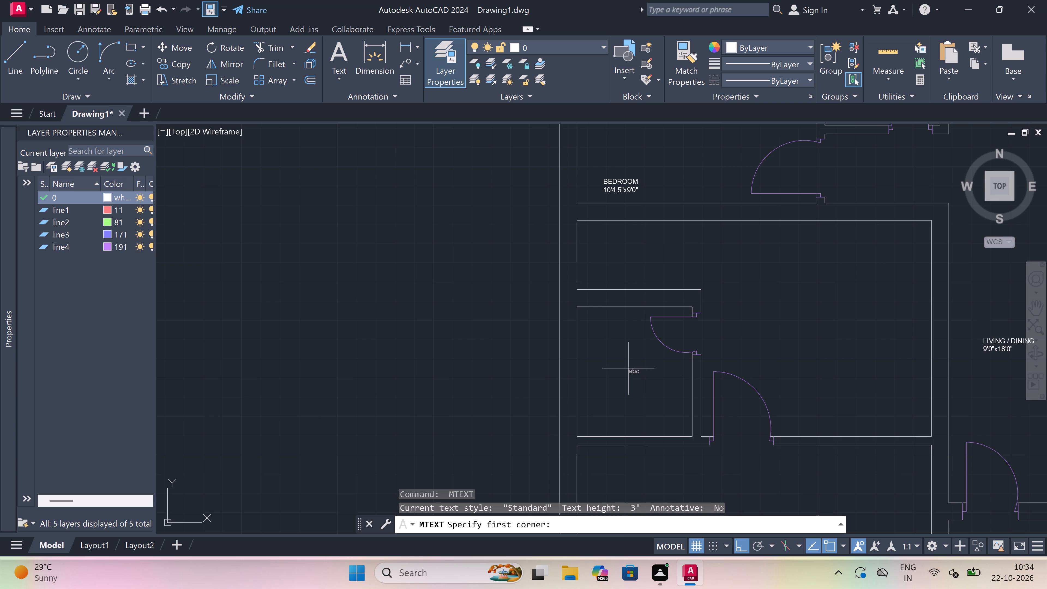
{"action": "scroll", "coordinate": [596, 381], "scroll_direction": "up", "scroll_amount": 1}
{"action": "left_click", "coordinate": [593, 389]}
{"action": "left_click_drag", "start_coordinate": [859, 408], "coordinate": [856, 408]}
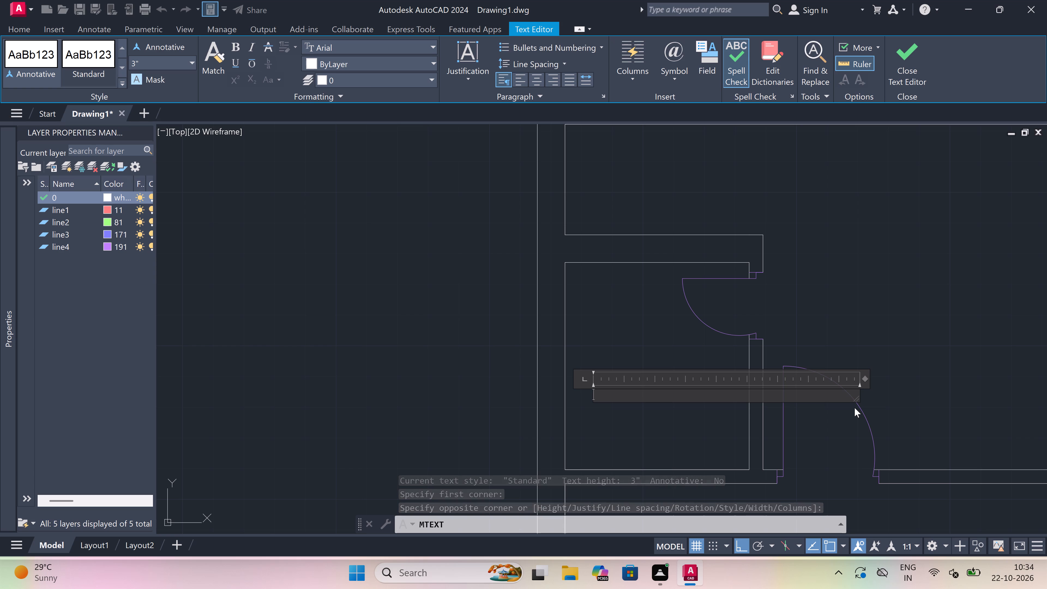
{"action": "type", "text": "TOILET"}
{"action": "key", "text": "Return"}
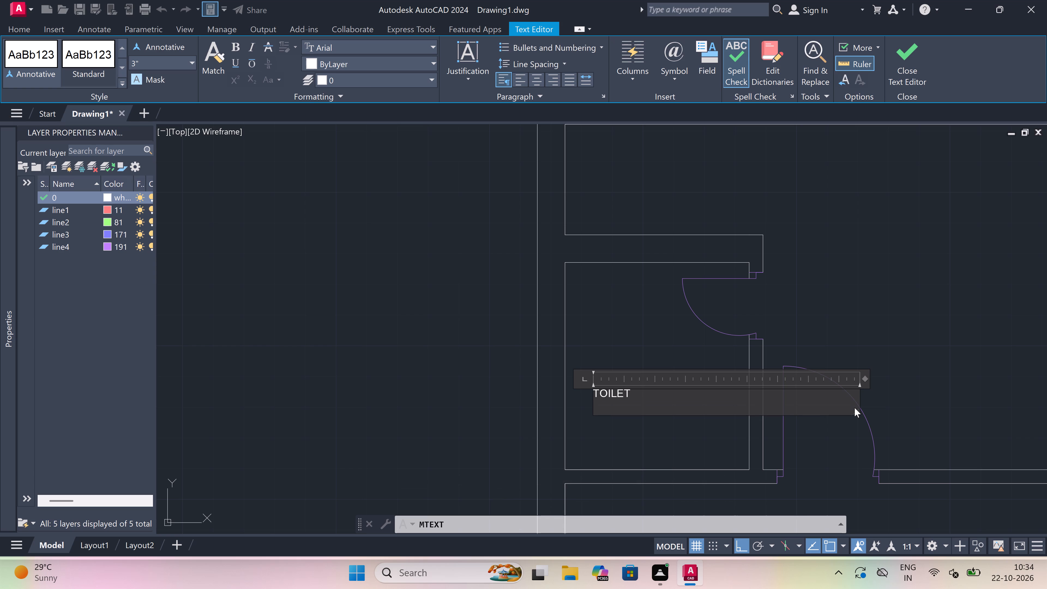
{"action": "type", "text": "5'0"}
{"action": "type", "text": "\"x"}
{"action": "type", "text": "5'7."}
{"action": "type", "text": "5\""}
{"action": "left_click", "coordinate": [617, 426]}
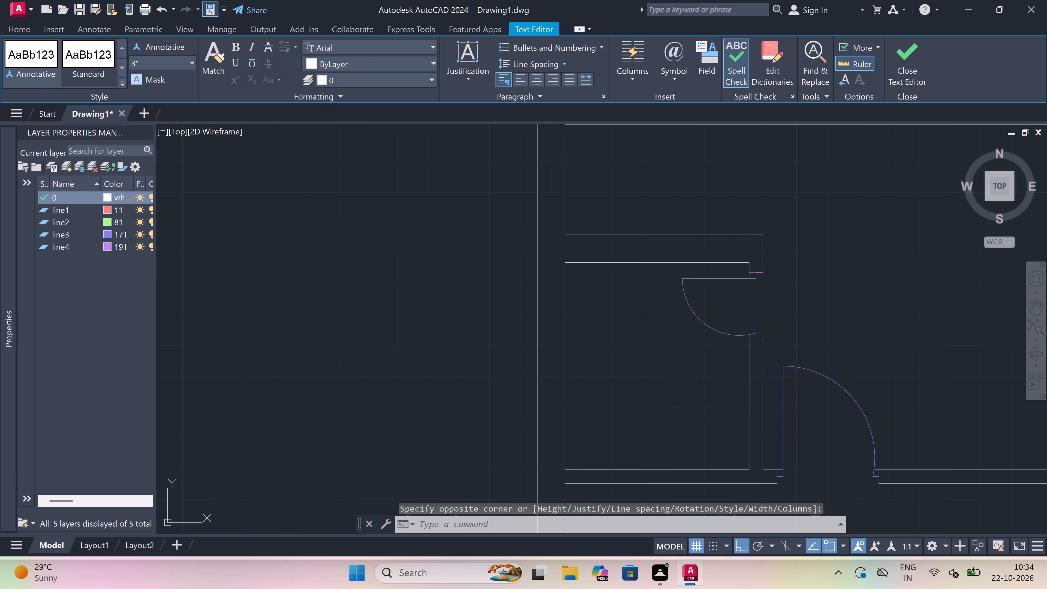
Label the room around the 5'0"x5'7.5" left-wall toilet with multiline text reading BEDROOM, with 10'0"x9'4.5" on the second line.
{"action": "scroll", "coordinate": [616, 415], "scroll_direction": "down", "scroll_amount": 5}
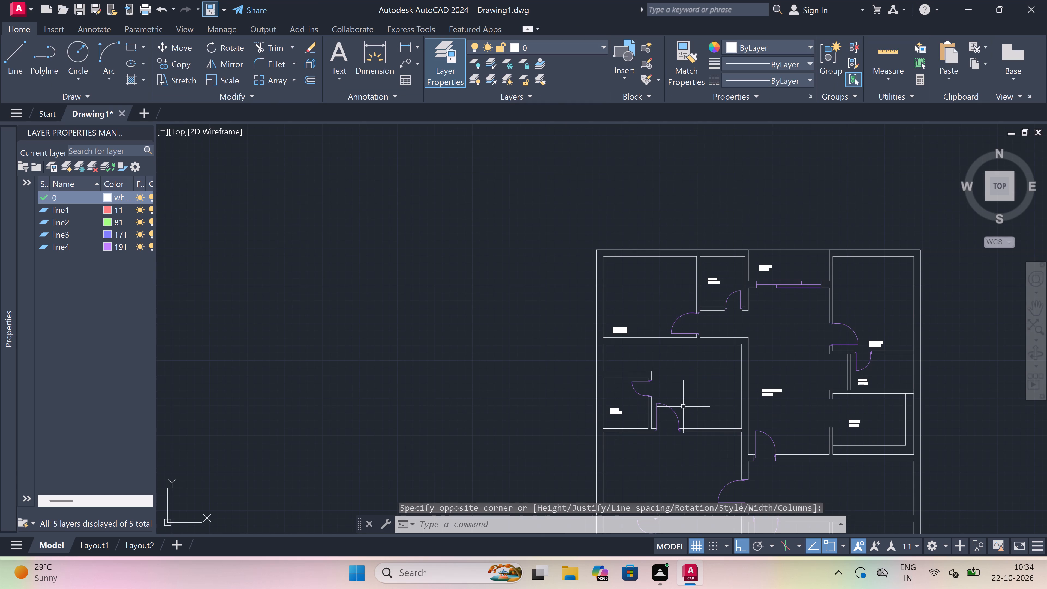
{"action": "scroll", "coordinate": [683, 407], "scroll_direction": "up", "scroll_amount": 1}
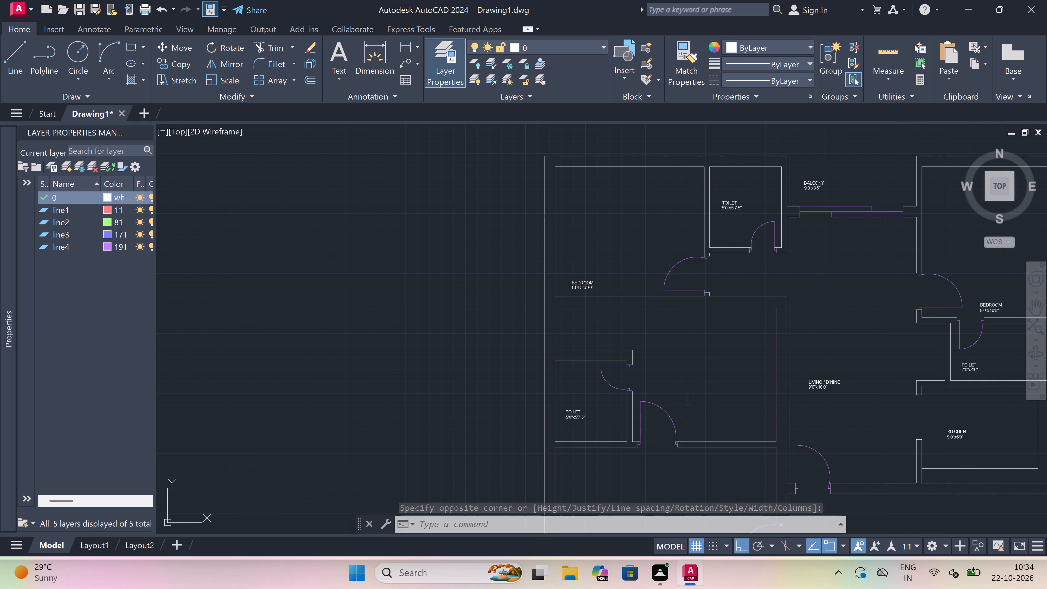
{"action": "key", "text": "space"}
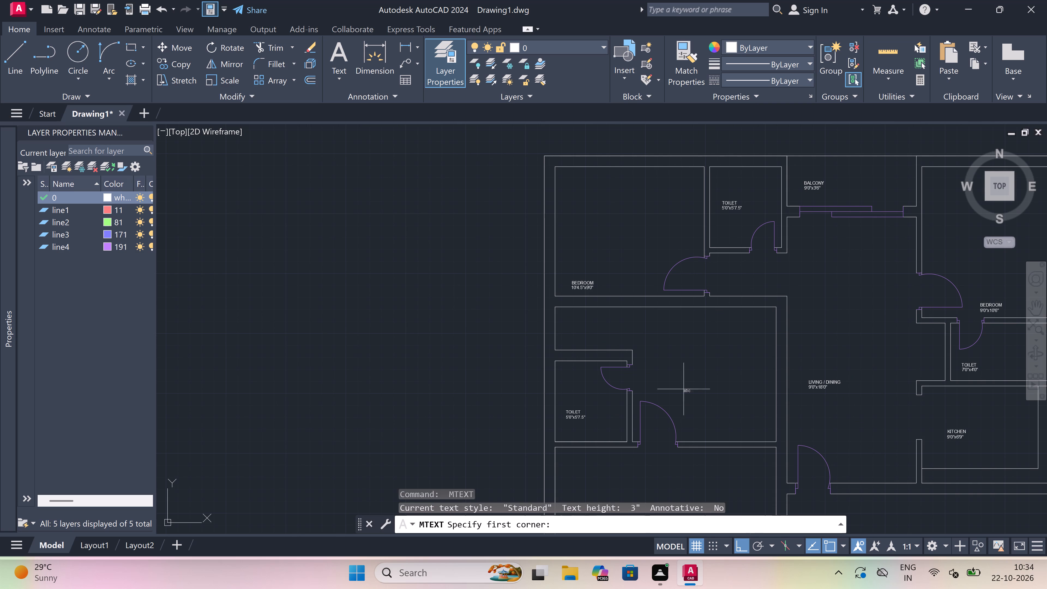
{"action": "scroll", "coordinate": [649, 323], "scroll_direction": "up", "scroll_amount": 1}
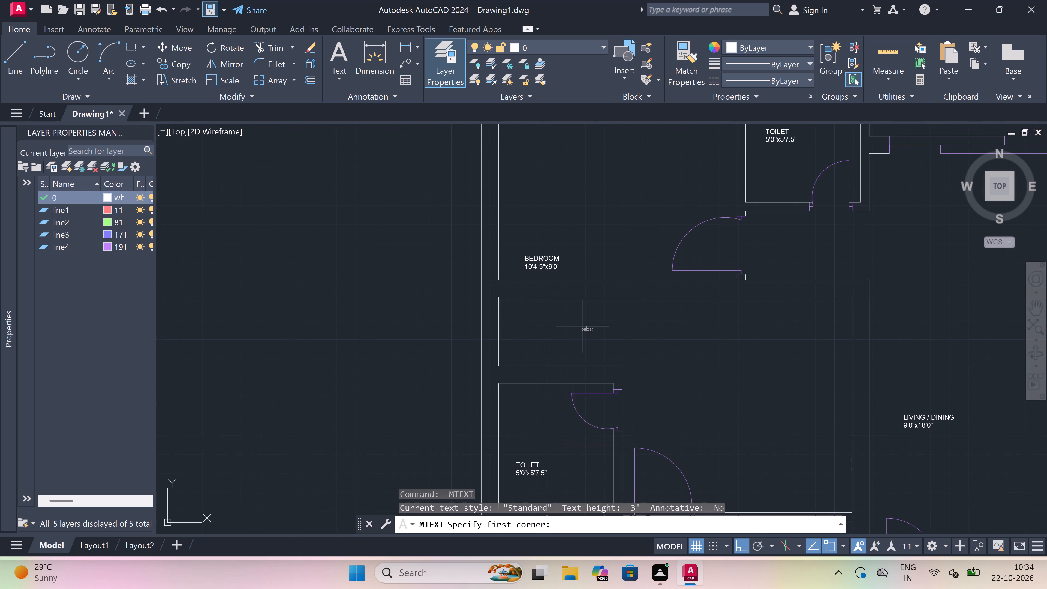
{"action": "scroll", "coordinate": [577, 326], "scroll_direction": "up", "scroll_amount": 1}
{"action": "left_click", "coordinate": [596, 318]}
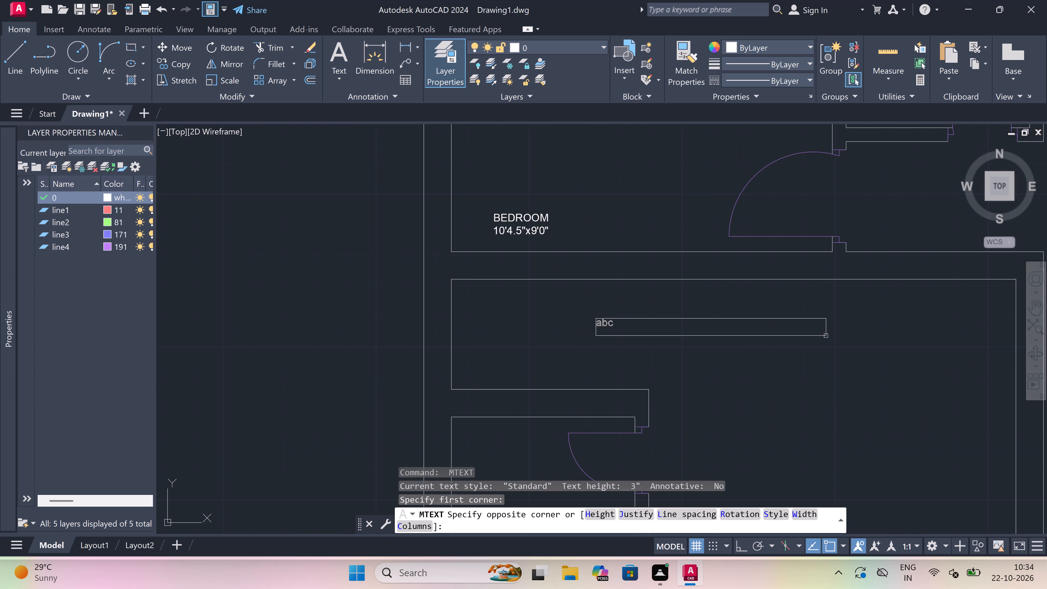
{"action": "left_click", "coordinate": [901, 317]}
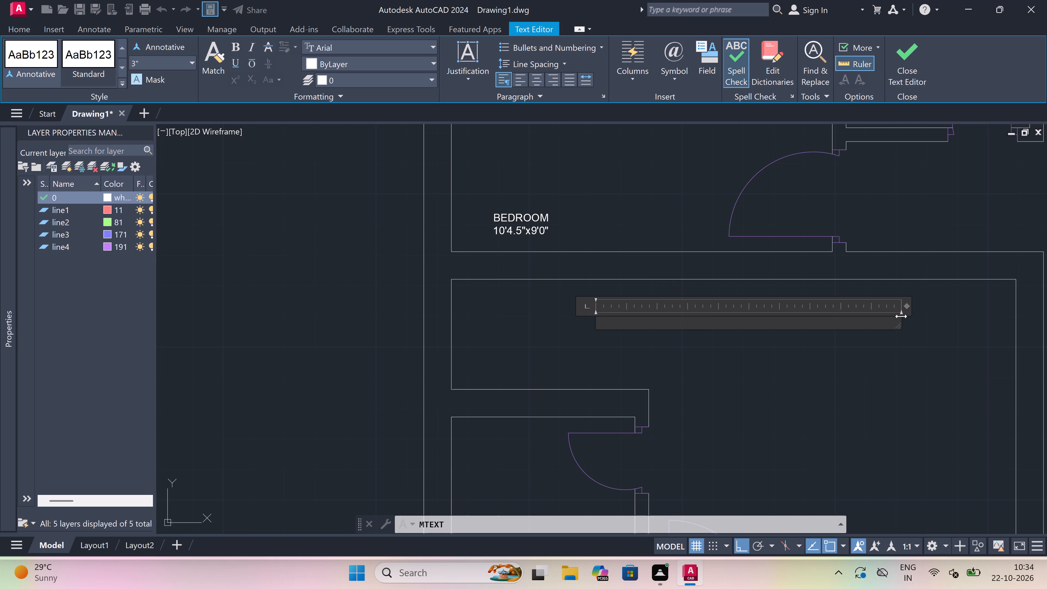
{"action": "type", "text": "BEDROOM"}
{"action": "key", "text": "Return"}
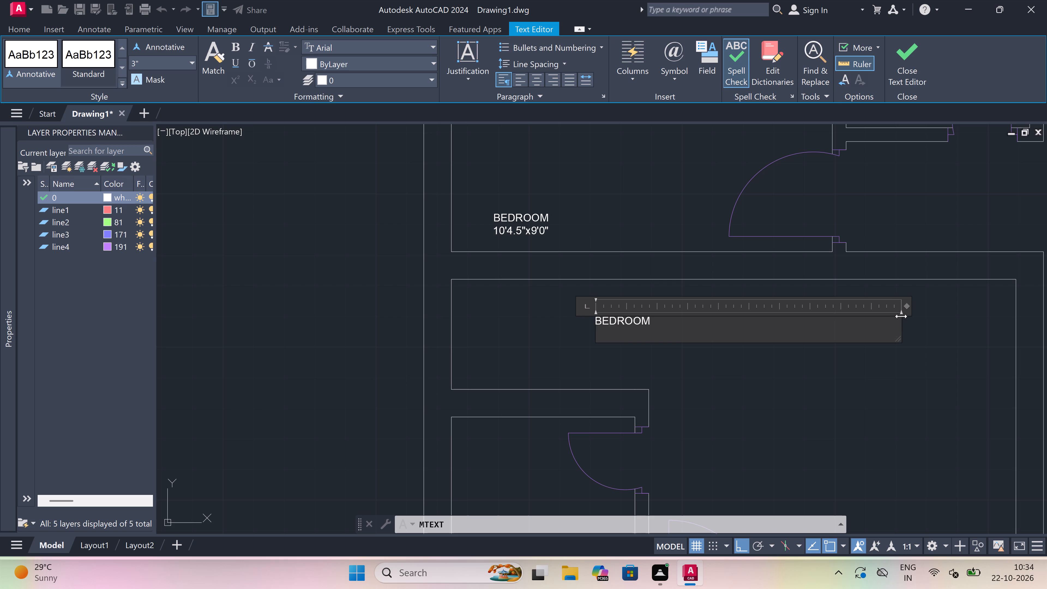
{"action": "type", "text": "10'0"}
{"action": "type", "text": "\"x"}
{"action": "type", "text": "9'4.5"}
{"action": "key", "text": "shift+quotedbl"}
{"action": "left_click_drag", "start_coordinate": [745, 364], "coordinate": [753, 360]}
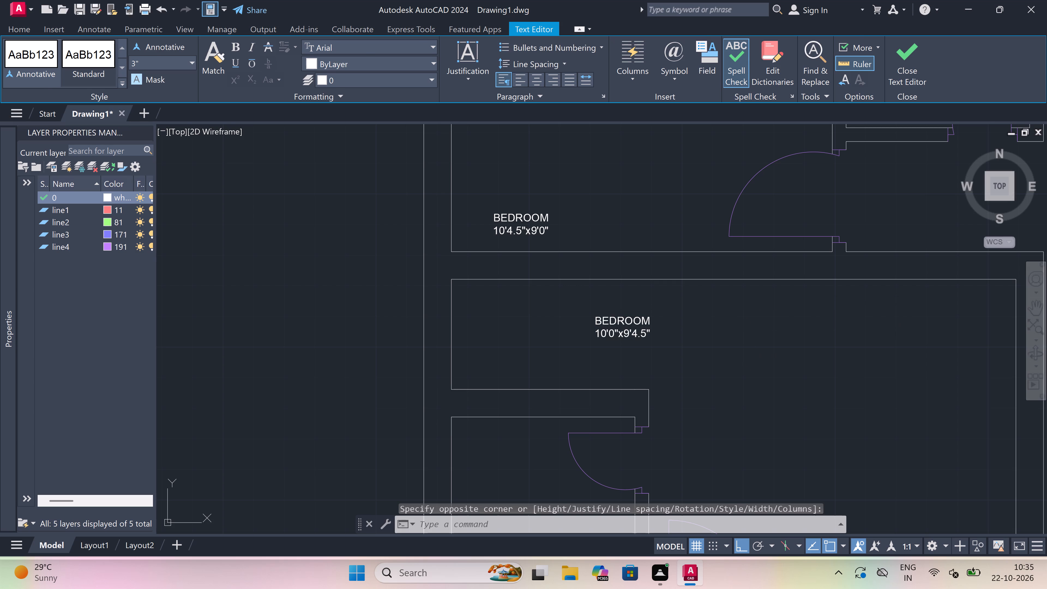
Label the large room below that bedroom and toilet with multiline text reading LIVING / DINING, with 15'4.5"x9'0" on the second line.
{"action": "scroll", "coordinate": [717, 324], "scroll_direction": "down", "scroll_amount": 5}
{"action": "scroll", "coordinate": [714, 383], "scroll_direction": "up", "scroll_amount": 3}
{"action": "key", "text": "space"}
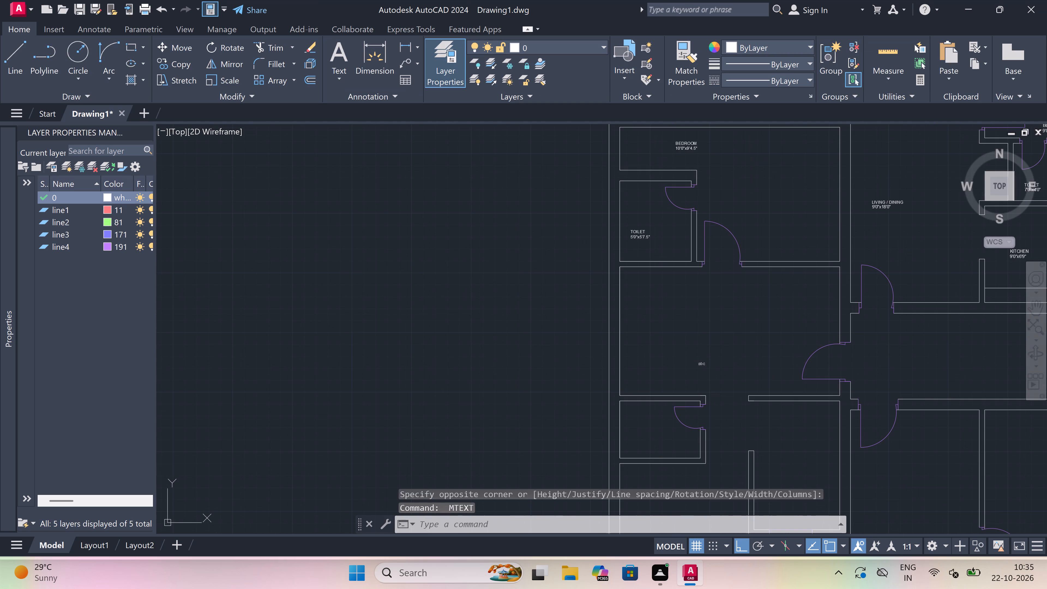
{"action": "scroll", "coordinate": [687, 338], "scroll_direction": "up", "scroll_amount": 1}
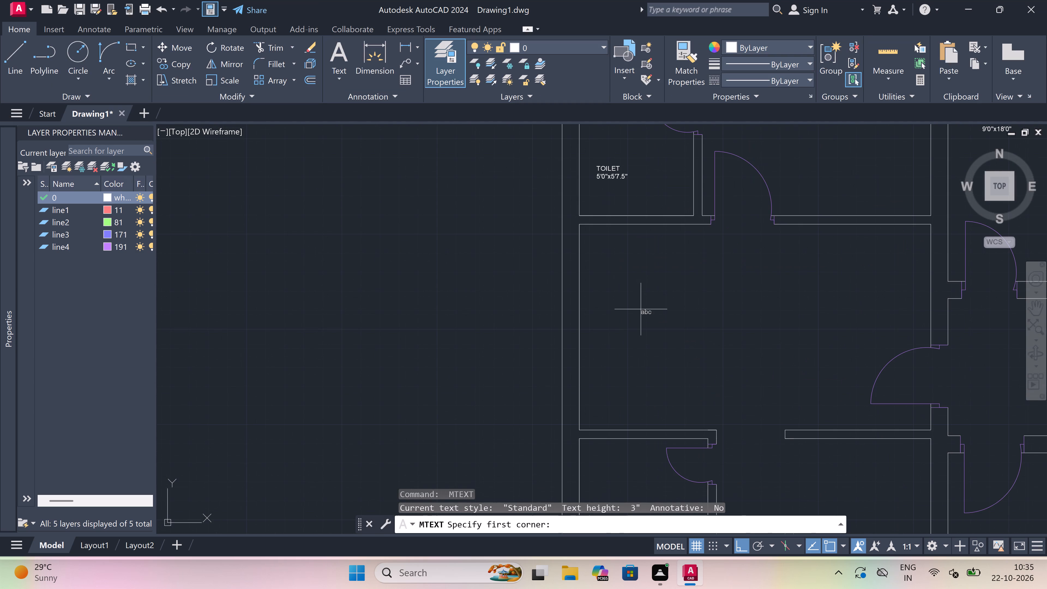
{"action": "left_click", "coordinate": [628, 272]}
{"action": "double_click", "coordinate": [909, 280]}
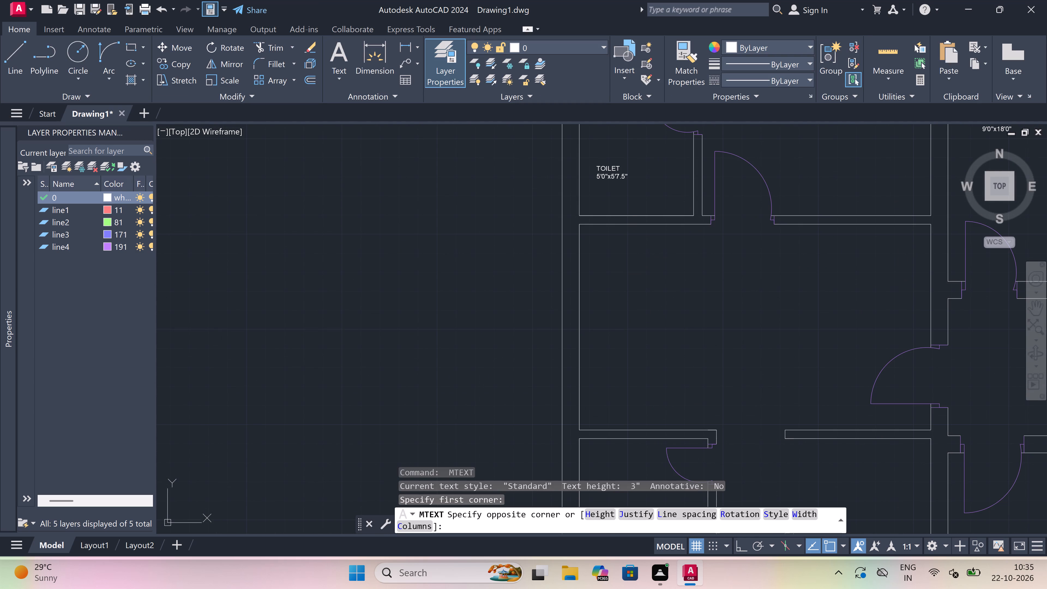
{"action": "scroll", "coordinate": [790, 292], "scroll_direction": "down", "scroll_amount": 2}
{"action": "scroll", "coordinate": [757, 288], "scroll_direction": "up", "scroll_amount": 3}
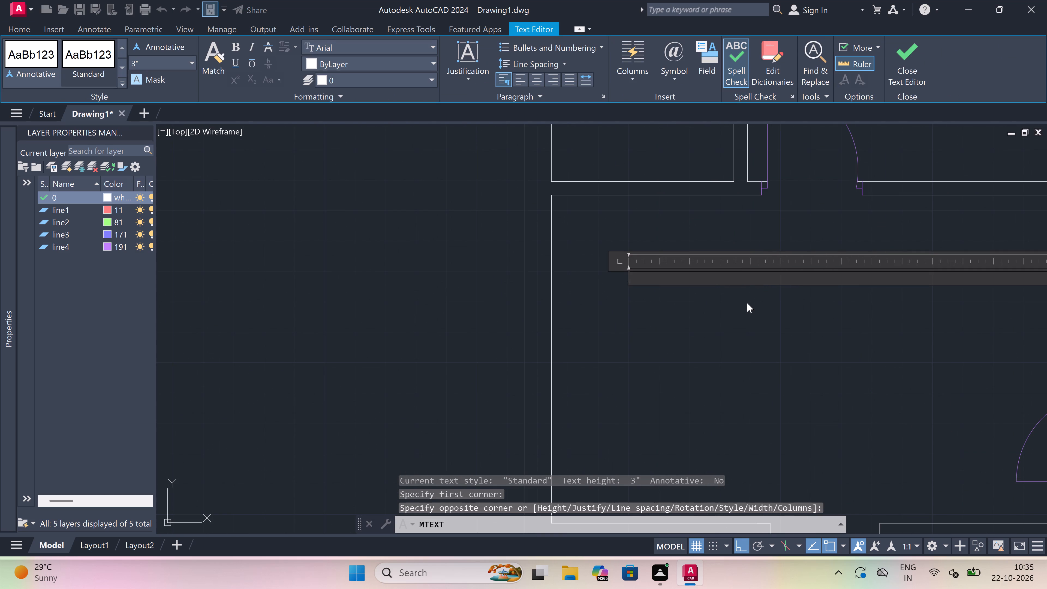
{"action": "type", "text": "LIB"}
{"action": "key", "text": "BackSpace"}
{"action": "type", "text": "VING /"}
{"action": "key", "text": "space"}
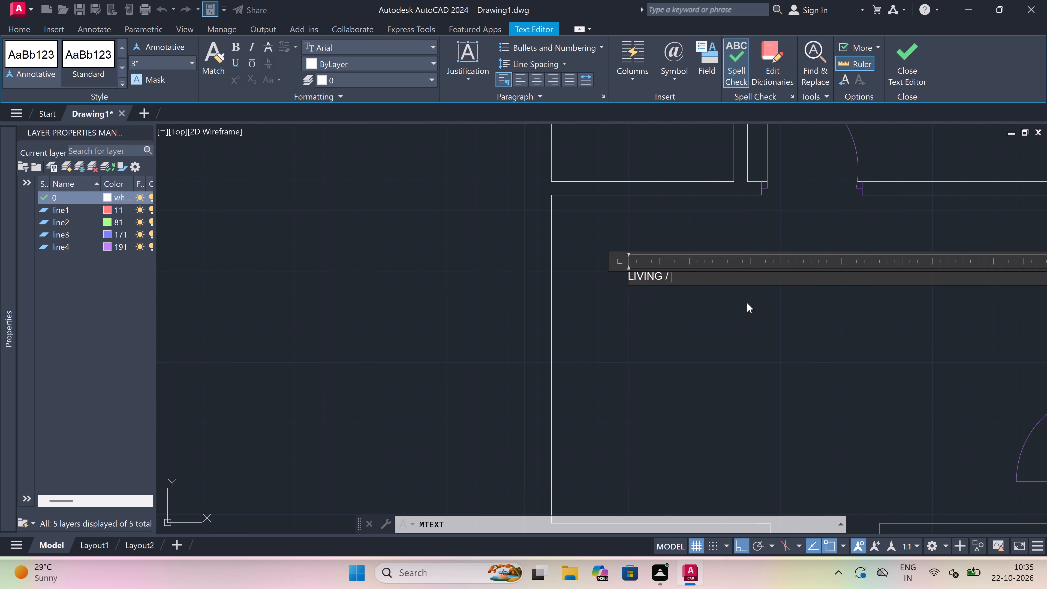
{"action": "type", "text": "DINING"}
{"action": "key", "text": "Return"}
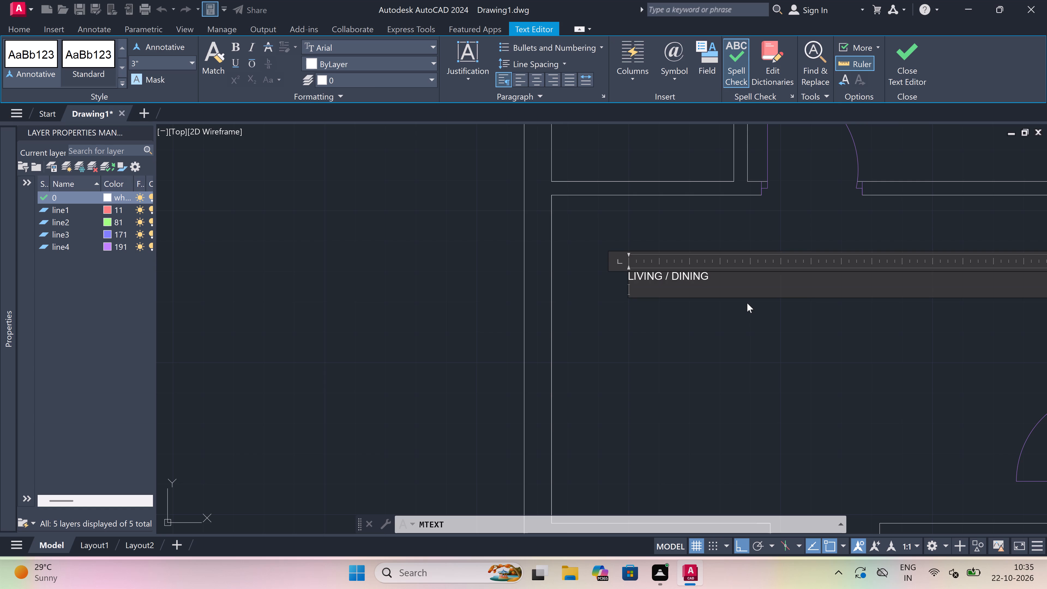
{"action": "type", "text": "15"}
{"action": "key", "text": "apostrophe"}
{"action": "type", "text": "4.5"}
{"action": "type", "text": "\"x"}
{"action": "key", "text": "9"}
{"action": "type", "text": "'0\""}
{"action": "left_click", "coordinate": [655, 347]}
Label the small room along the left outer wall, below the 15'4.5"x9'0" living/dining room, with multiline text reading TOILET and 5'7.5"x4'0" beneath.
{"action": "scroll", "coordinate": [653, 344], "scroll_direction": "down", "scroll_amount": 6}
{"action": "scroll", "coordinate": [723, 341], "scroll_direction": "up", "scroll_amount": 2}
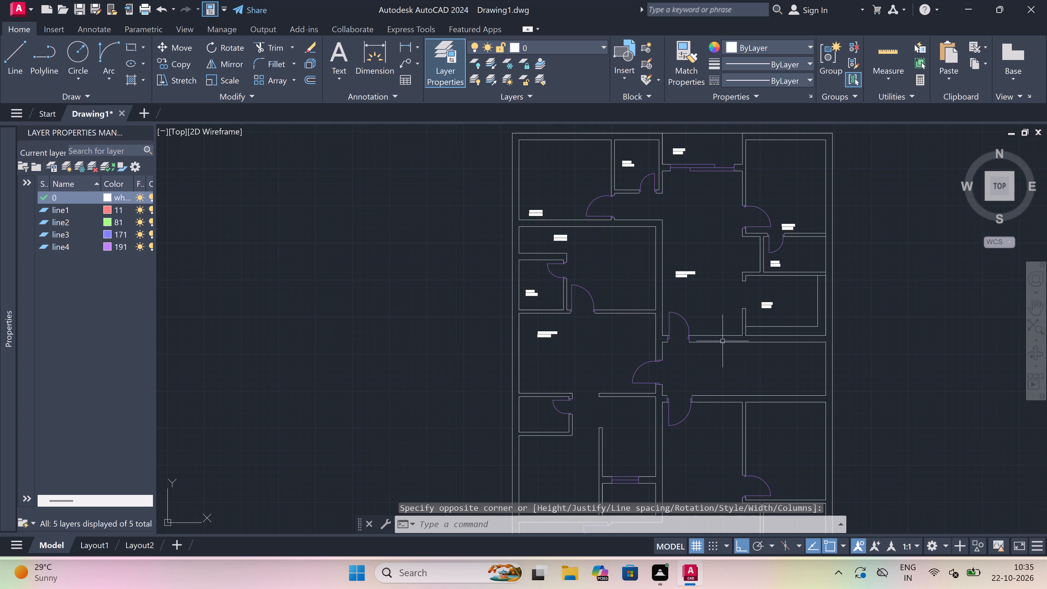
{"action": "key", "text": "space"}
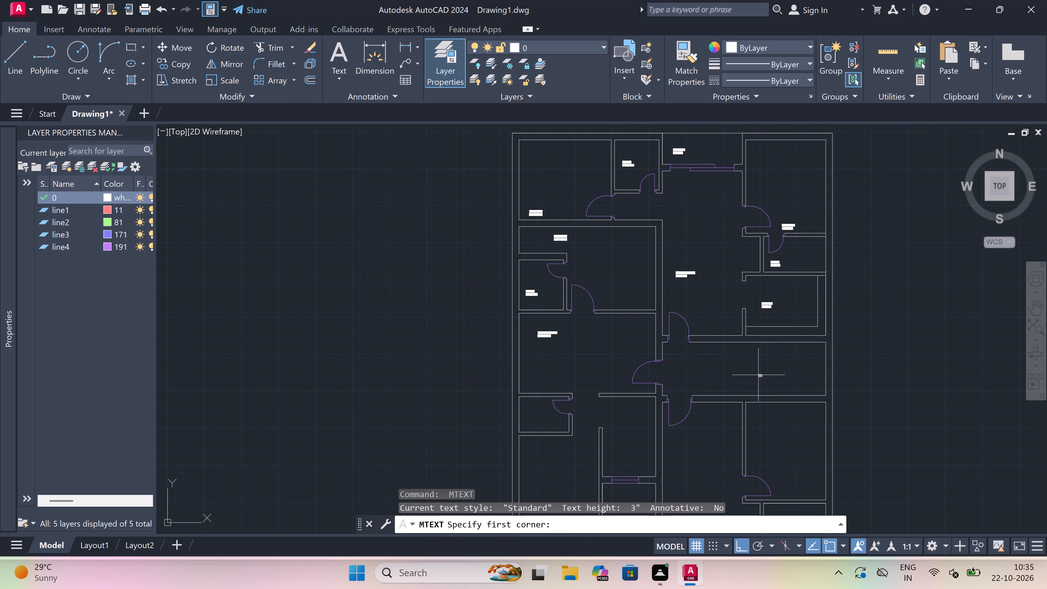
{"action": "scroll", "coordinate": [518, 420], "scroll_direction": "up", "scroll_amount": 3}
{"action": "left_click", "coordinate": [540, 418]}
{"action": "left_click", "coordinate": [762, 429]}
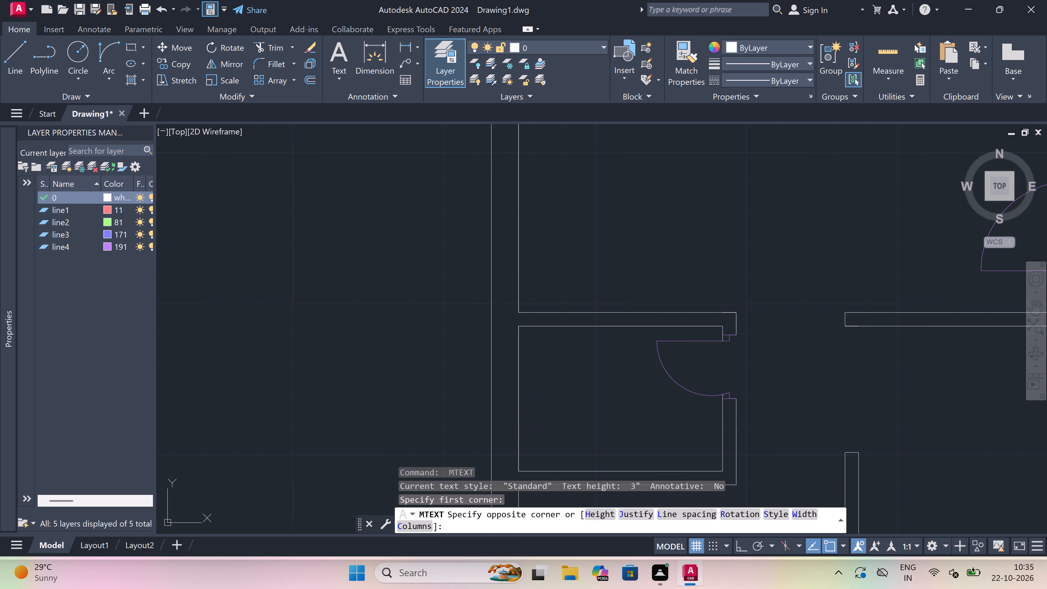
{"action": "type", "text": "TOILET"}
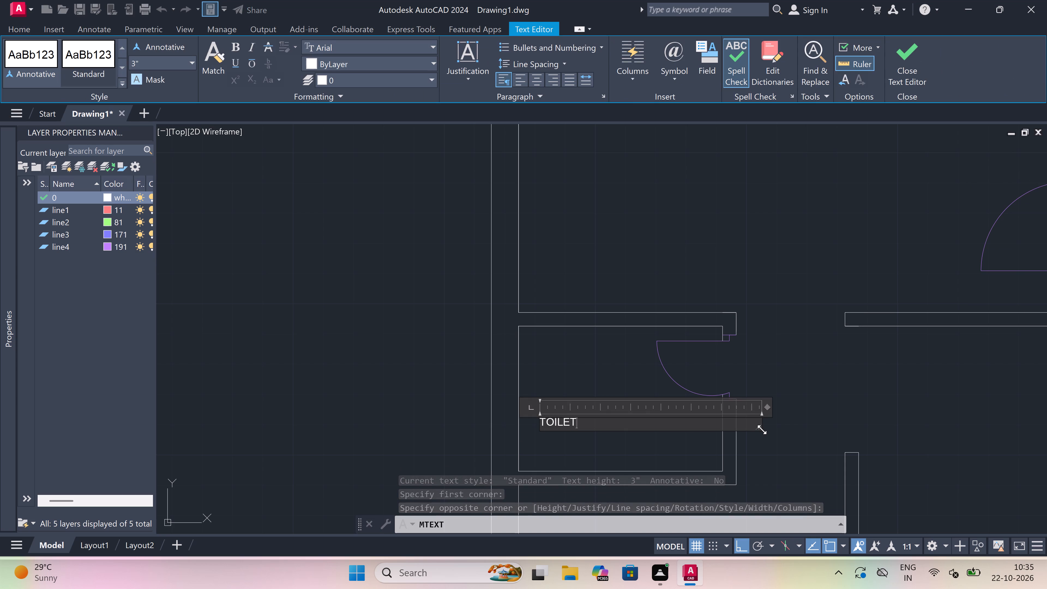
{"action": "key", "text": "Return"}
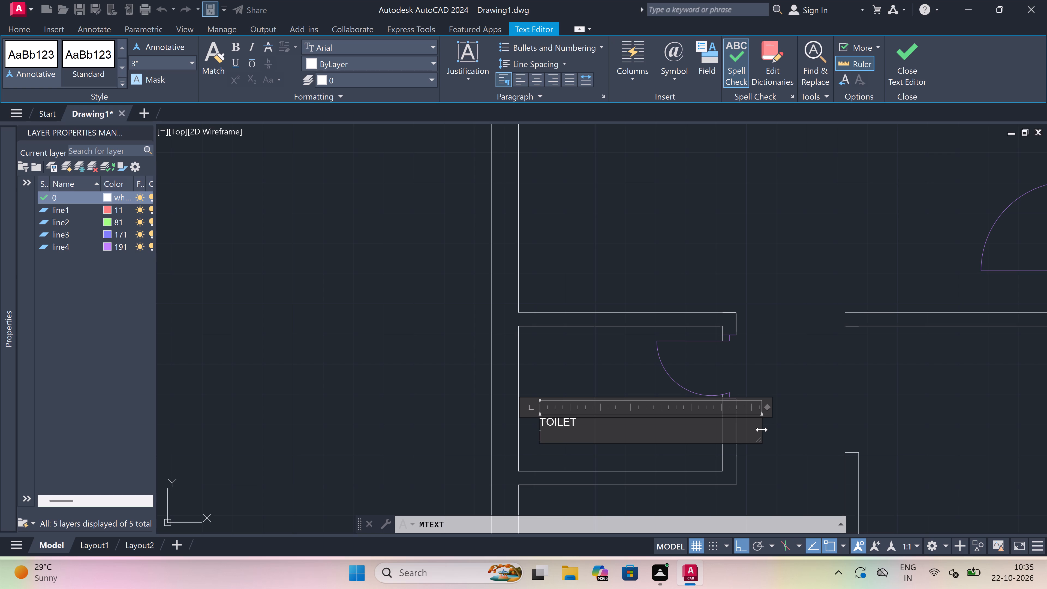
{"action": "type", "text": "5'"}
{"action": "key", "text": "shift+quotedbl"}
{"action": "key", "text": "x"}
{"action": "type", "text": "4'"}
{"action": "type", "text": "0\""}
{"action": "left_click", "coordinate": [583, 374]}
Label the room below the 5'7.5"x4'0" toilet with multiline text reading BEDROOM, with 9'0"x9'6" on the second line.
{"action": "scroll", "coordinate": [583, 372], "scroll_direction": "down", "scroll_amount": 4}
{"action": "scroll", "coordinate": [589, 390], "scroll_direction": "up", "scroll_amount": 1}
{"action": "key", "text": "space"}
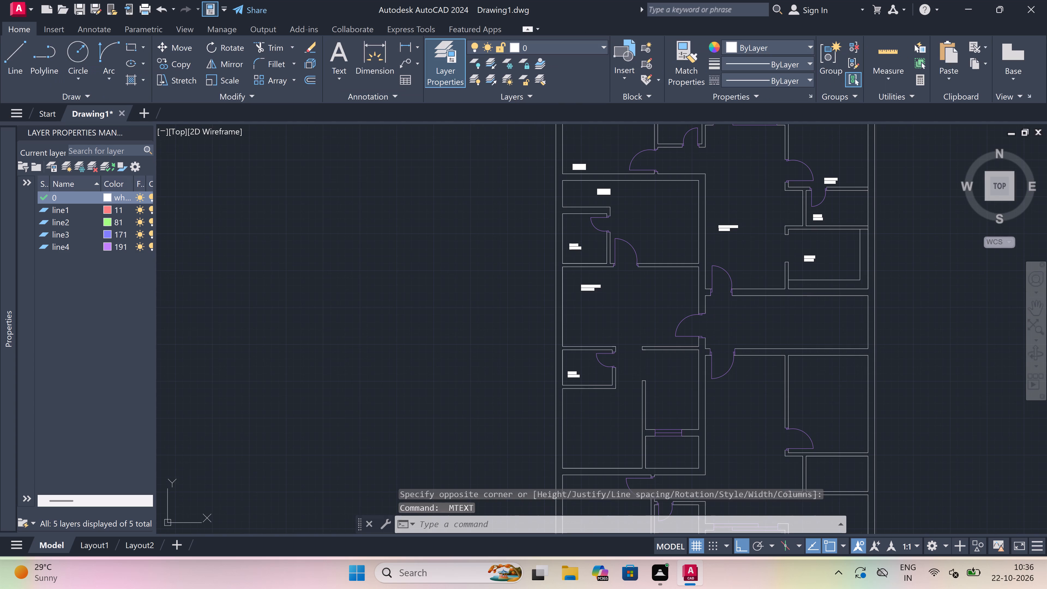
{"action": "scroll", "coordinate": [604, 405], "scroll_direction": "up", "scroll_amount": 2}
{"action": "scroll", "coordinate": [583, 407], "scroll_direction": "down", "scroll_amount": 3}
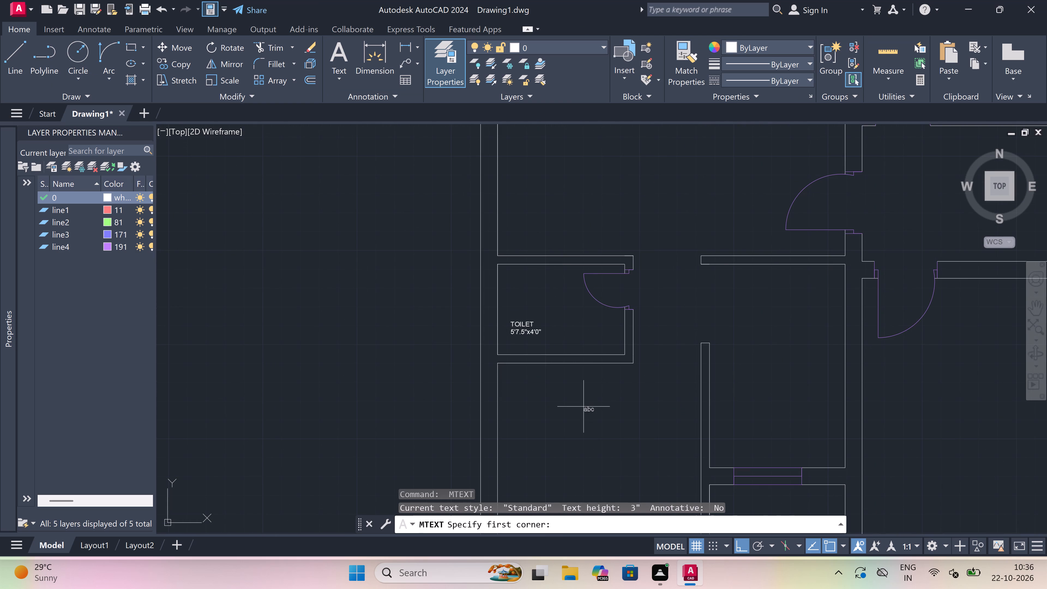
{"action": "scroll", "coordinate": [584, 426], "scroll_direction": "up", "scroll_amount": 2}
{"action": "scroll", "coordinate": [557, 374], "scroll_direction": "up", "scroll_amount": 1}
{"action": "left_click", "coordinate": [547, 366]}
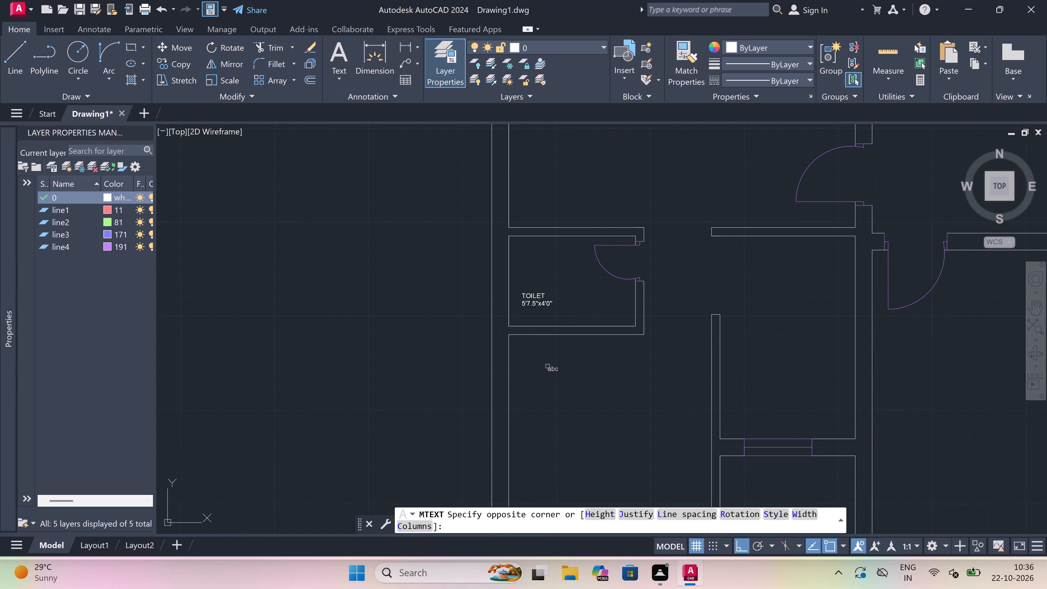
{"action": "left_click", "coordinate": [825, 355]}
{"action": "scroll", "coordinate": [543, 399], "scroll_direction": "up", "scroll_amount": 2}
{"action": "scroll", "coordinate": [559, 389], "scroll_direction": "down", "scroll_amount": 2}
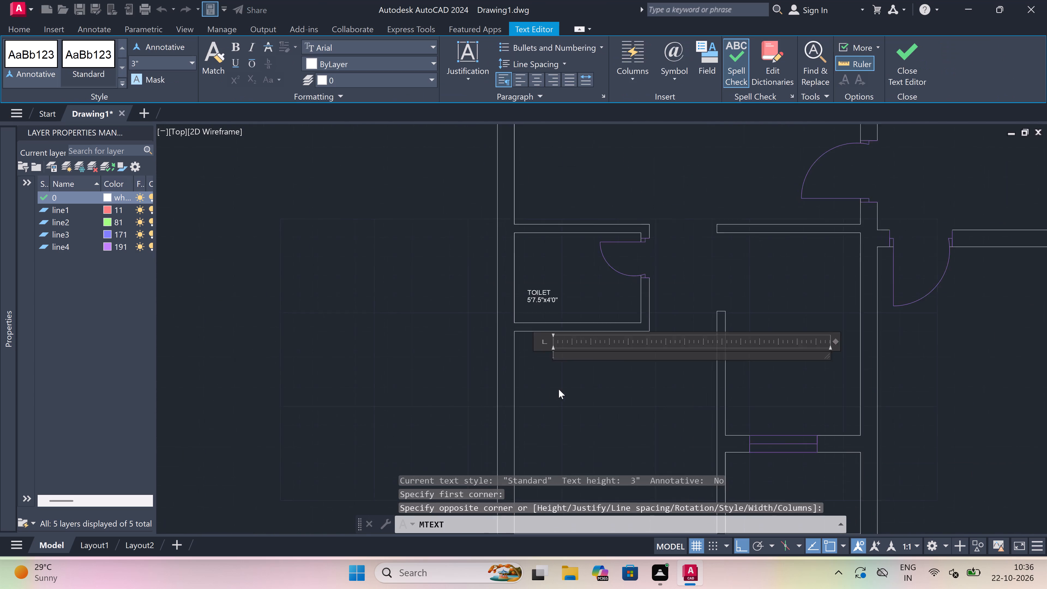
{"action": "scroll", "coordinate": [559, 389], "scroll_direction": "down", "scroll_amount": 1}
{"action": "scroll", "coordinate": [561, 374], "scroll_direction": "up", "scroll_amount": 4}
{"action": "scroll", "coordinate": [570, 396], "scroll_direction": "up", "scroll_amount": 1}
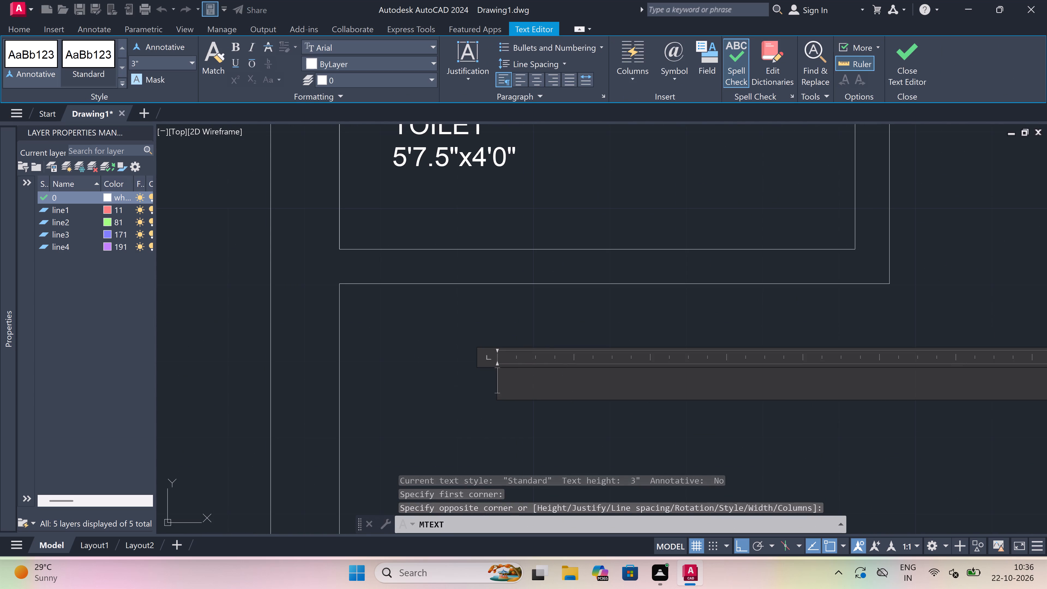
{"action": "type", "text": "BEDROOM"}
{"action": "key", "text": "Return"}
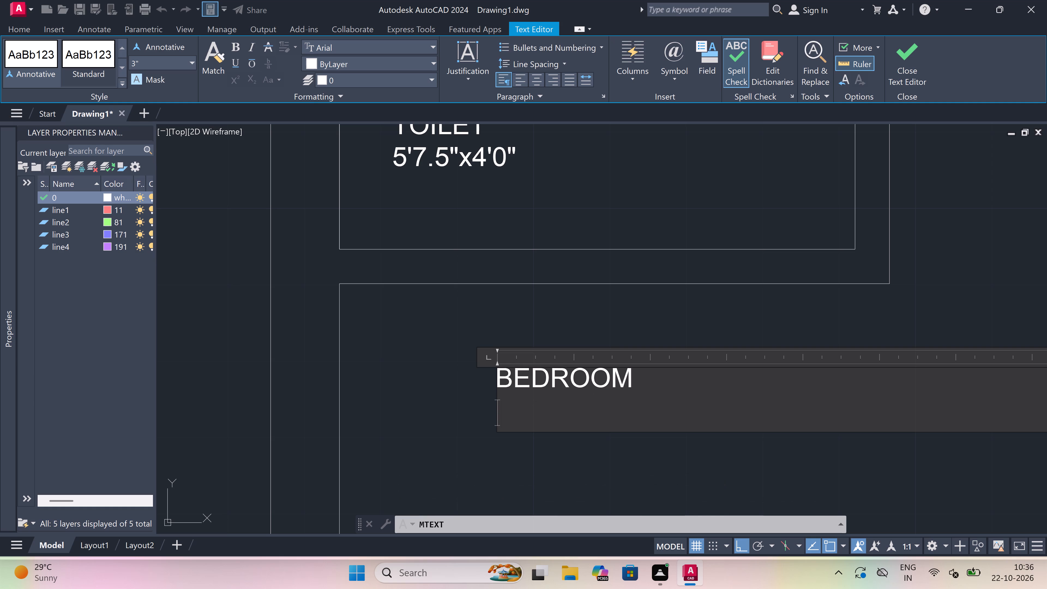
{"action": "type", "text": "9'0"}
{"action": "type", "text": "\"x"}
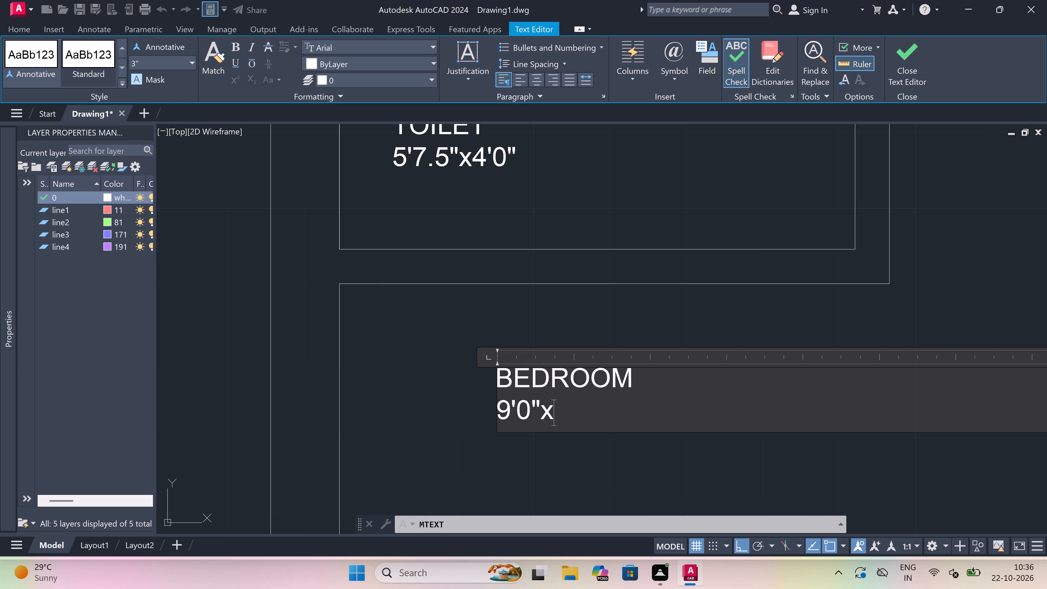
{"action": "type", "text": "9'"}
{"action": "type", "text": "6\""}
{"action": "left_click", "coordinate": [540, 447]}
Label the room immediately east of the 9'0"x9'6" bedroom with multiline text reading KITCHEN, with 6'0"x9'6" on the second line.
{"action": "scroll", "coordinate": [548, 394], "scroll_direction": "down", "scroll_amount": 5}
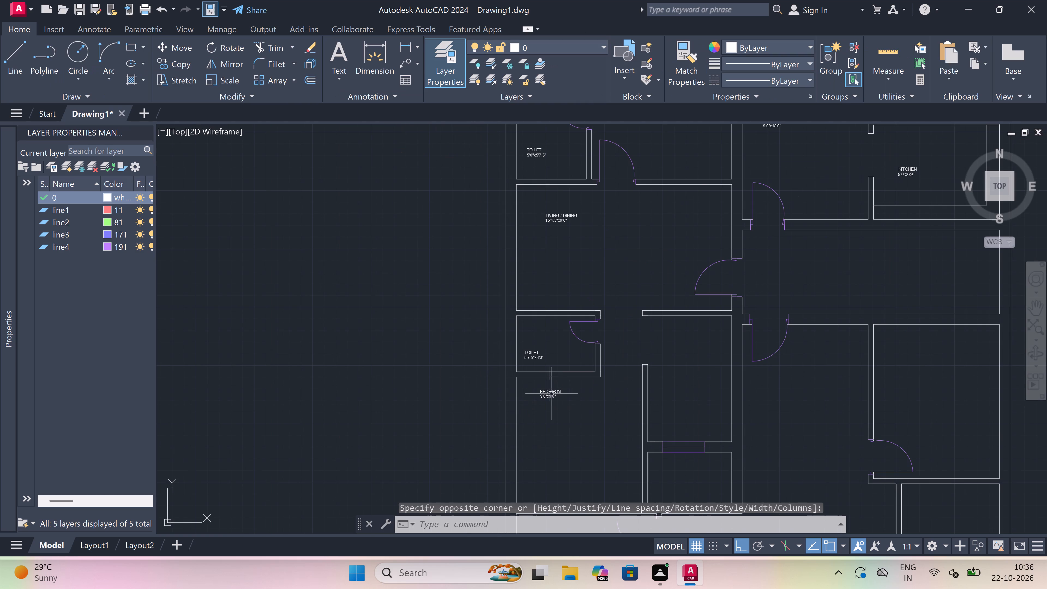
{"action": "key", "text": "space"}
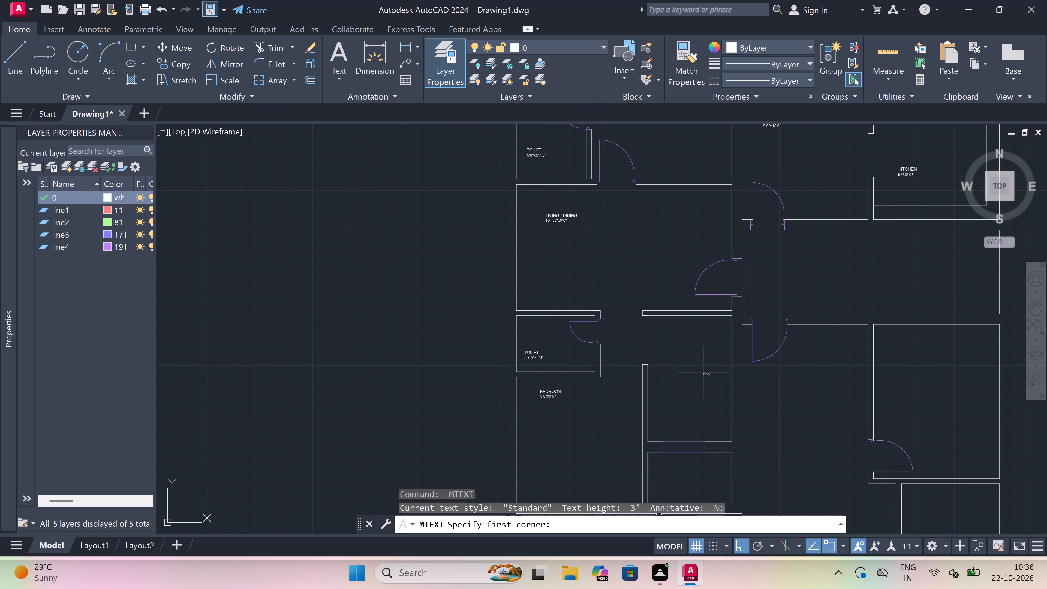
{"action": "scroll", "coordinate": [697, 361], "scroll_direction": "up", "scroll_amount": 2}
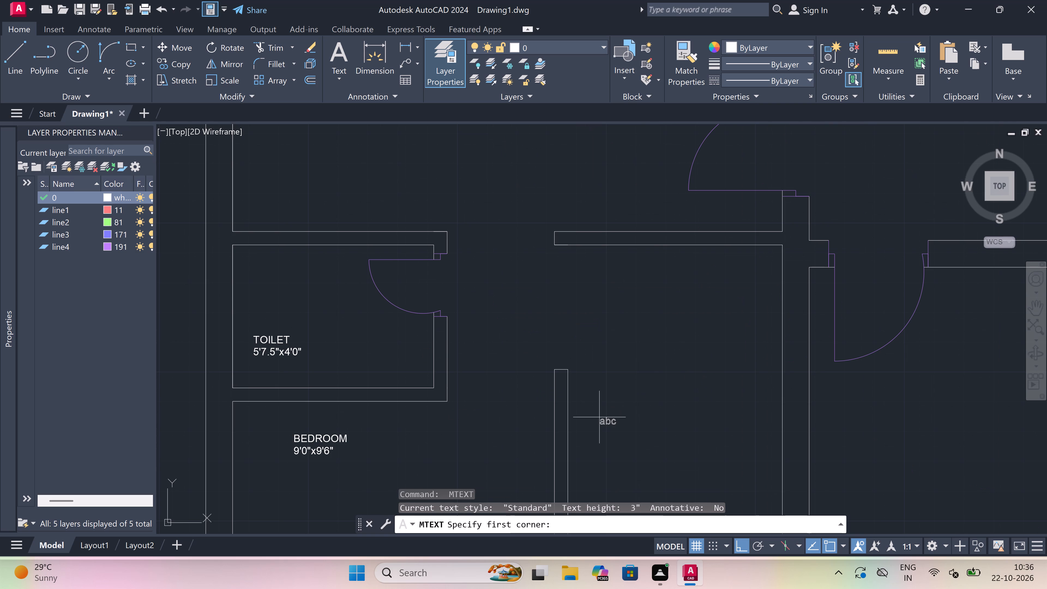
{"action": "left_click_drag", "start_coordinate": [600, 417], "coordinate": [605, 417]}
{"action": "left_click", "coordinate": [911, 410]}
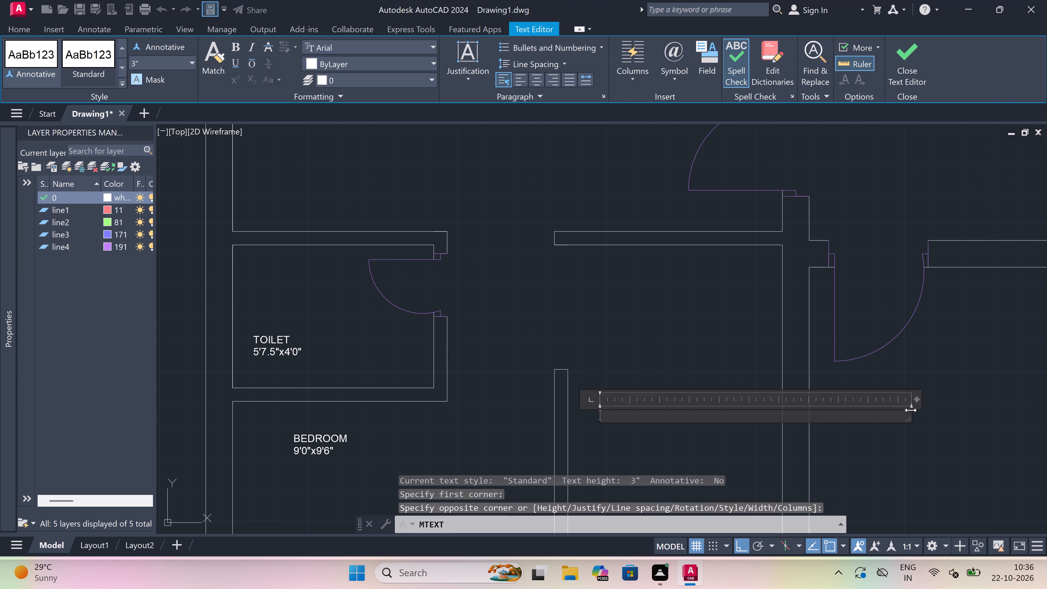
{"action": "type", "text": "KITCHEN"}
{"action": "key", "text": "space"}
{"action": "key", "text": "Return"}
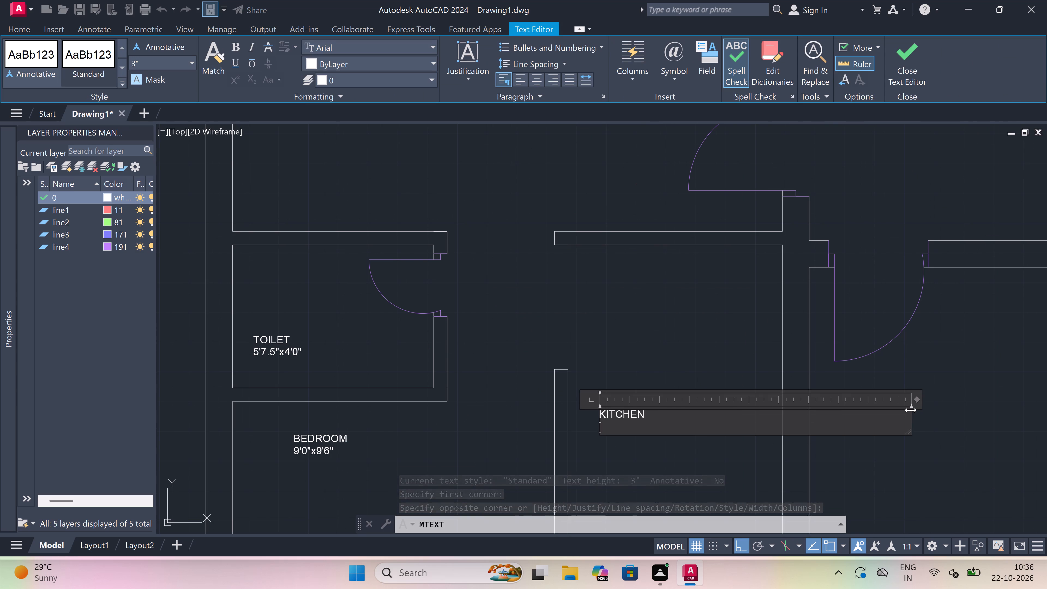
{"action": "type", "text": "6'0"}
{"action": "key", "text": "shift+quotedbl"}
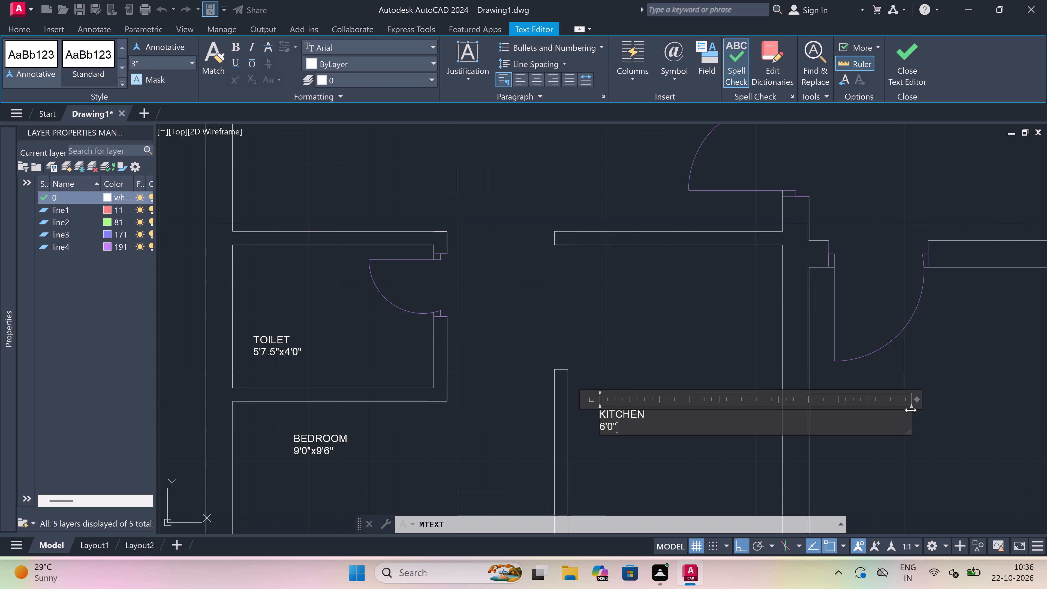
{"action": "key", "text": "x"}
{"action": "type", "text": "9'"}
{"action": "type", "text": "6\""}
{"action": "left_click", "coordinate": [705, 350]}
Label the small enclosed space directly below the 6'0"x9'6" kitchen with multiline text reading O.T.S and 6'0"x3'7.5" beneath.
{"action": "scroll", "coordinate": [705, 350], "scroll_direction": "down", "scroll_amount": 5}
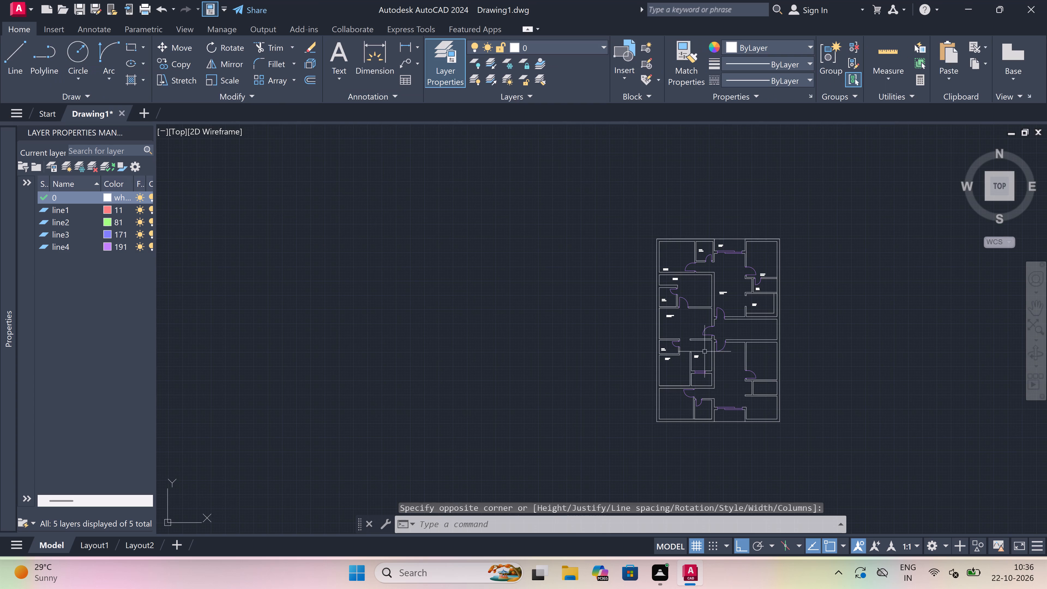
{"action": "scroll", "coordinate": [704, 381], "scroll_direction": "up", "scroll_amount": 5}
{"action": "key", "text": "space"}
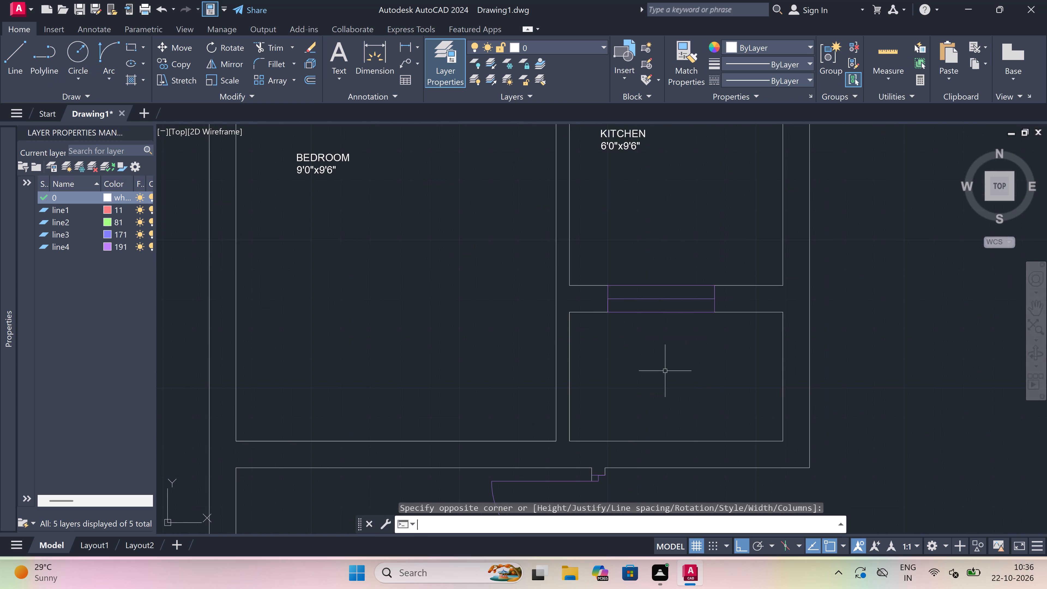
{"action": "scroll", "coordinate": [620, 374], "scroll_direction": "up", "scroll_amount": 1}
{"action": "left_click", "coordinate": [597, 375]}
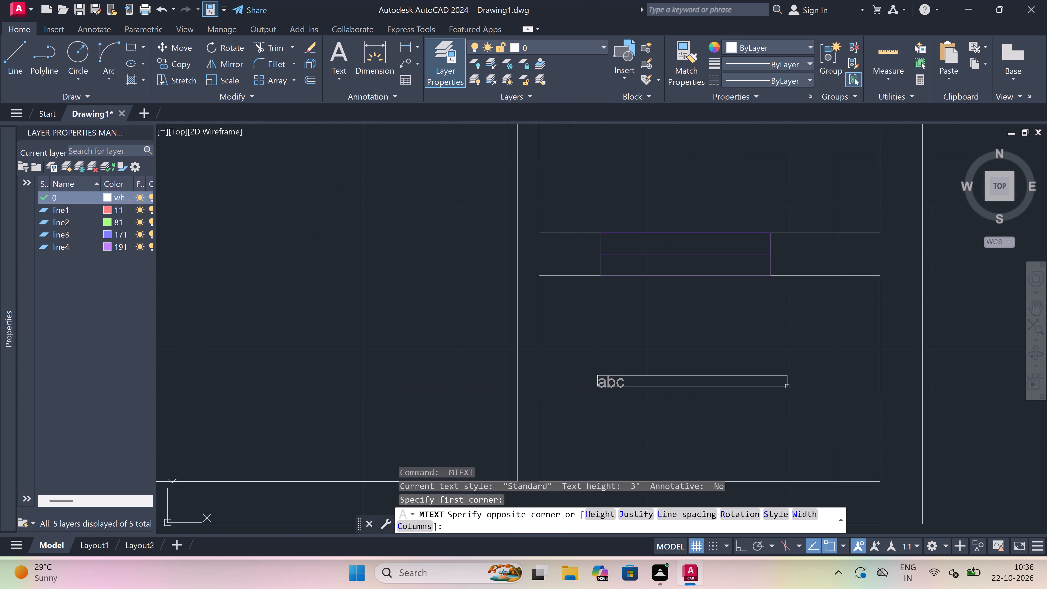
{"action": "left_click", "coordinate": [960, 395]}
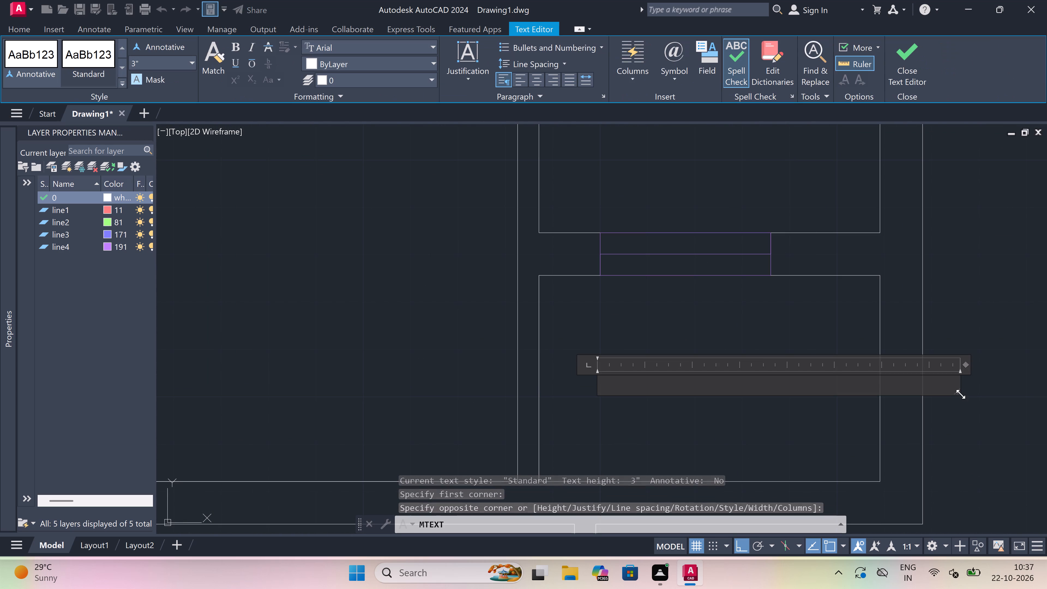
{"action": "type", "text": "O."}
{"action": "type", "text": "T.S"}
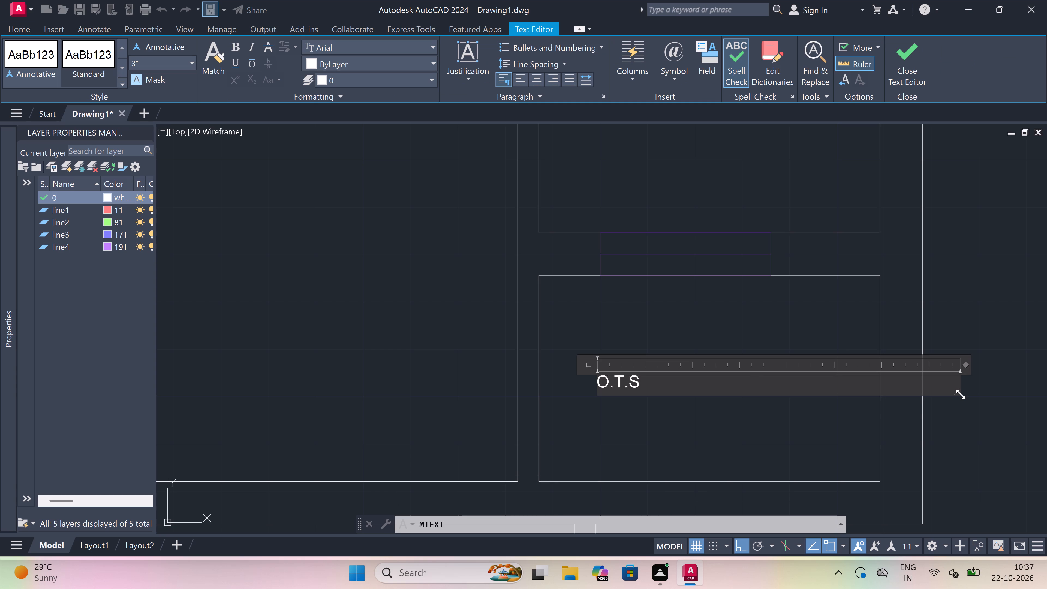
{"action": "key", "text": "Return"}
{"action": "type", "text": "6'0"}
{"action": "type", "text": "\"x"}
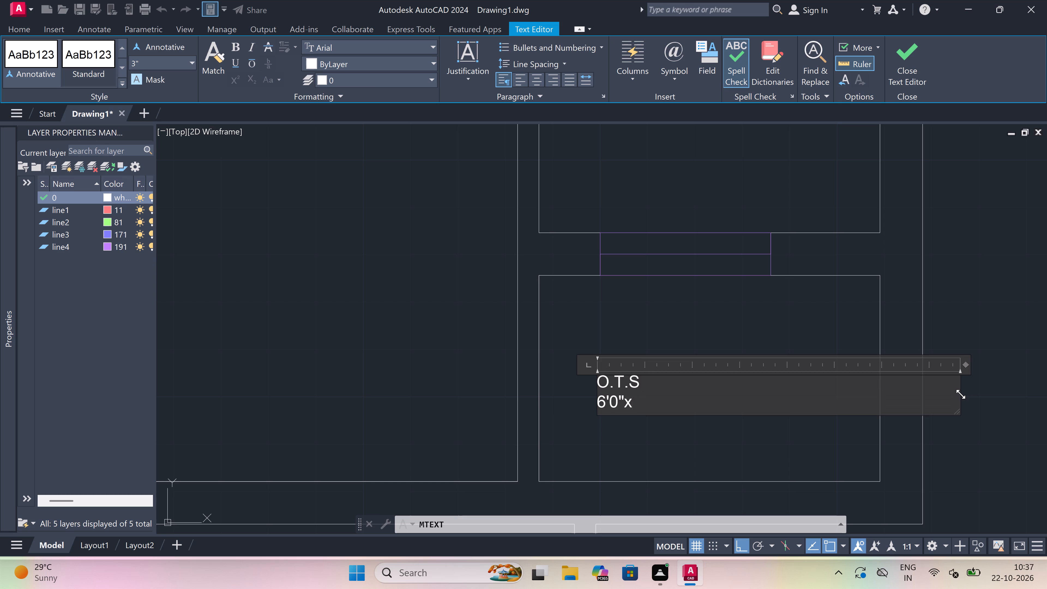
{"action": "type", "text": "3'"}
{"action": "type", "text": "7.5\""}
{"action": "left_click", "coordinate": [716, 436]}
Label the room in the plan's bottom-left corner with multiline text reading BEDROOM, with 10'4.5"x9'0" on the second line.
{"action": "scroll", "coordinate": [687, 381], "scroll_direction": "down", "scroll_amount": 3}
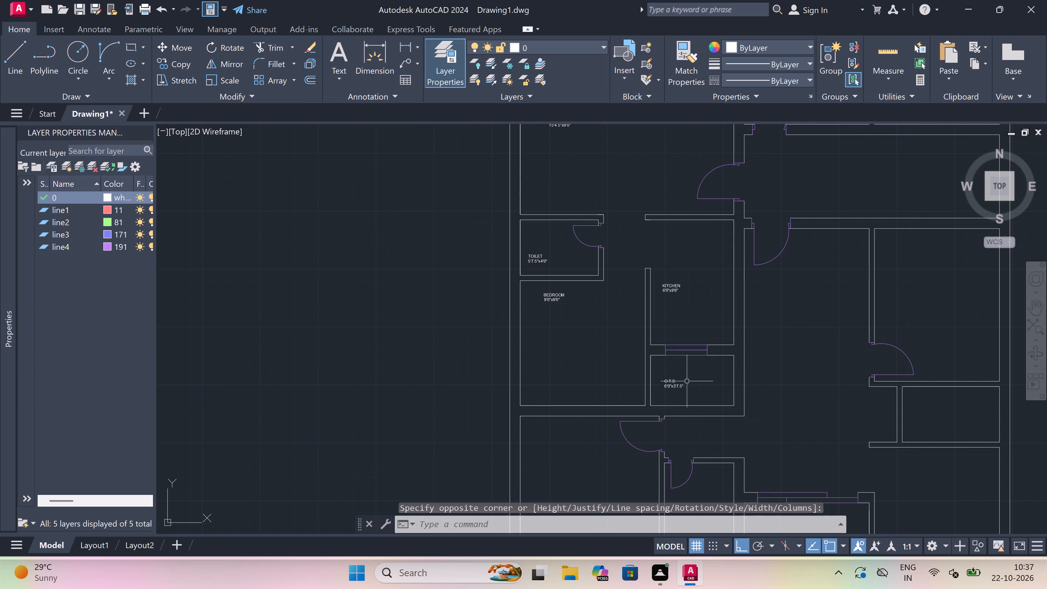
{"action": "scroll", "coordinate": [686, 382], "scroll_direction": "down", "scroll_amount": 2}
{"action": "scroll", "coordinate": [659, 395], "scroll_direction": "up", "scroll_amount": 1}
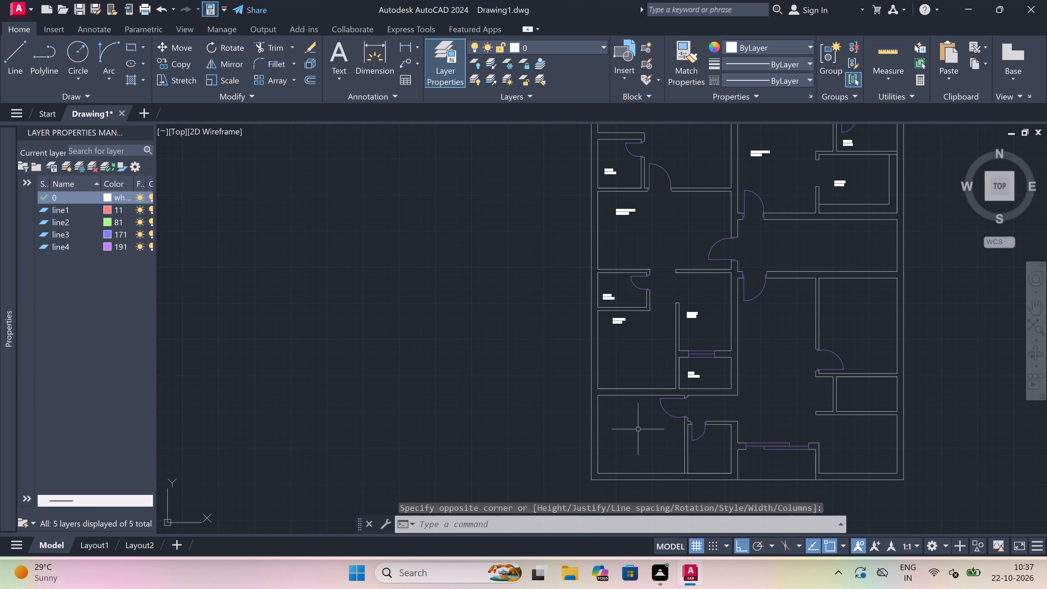
{"action": "key", "text": "space"}
{"action": "scroll", "coordinate": [622, 405], "scroll_direction": "up", "scroll_amount": 3}
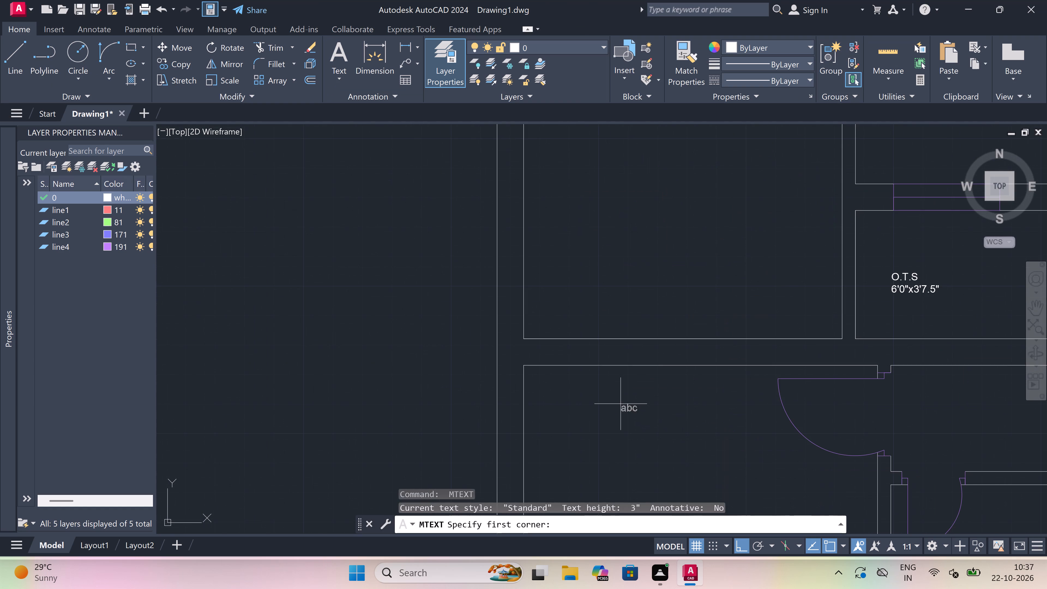
{"action": "left_click", "coordinate": [590, 393]}
{"action": "left_click", "coordinate": [907, 401]}
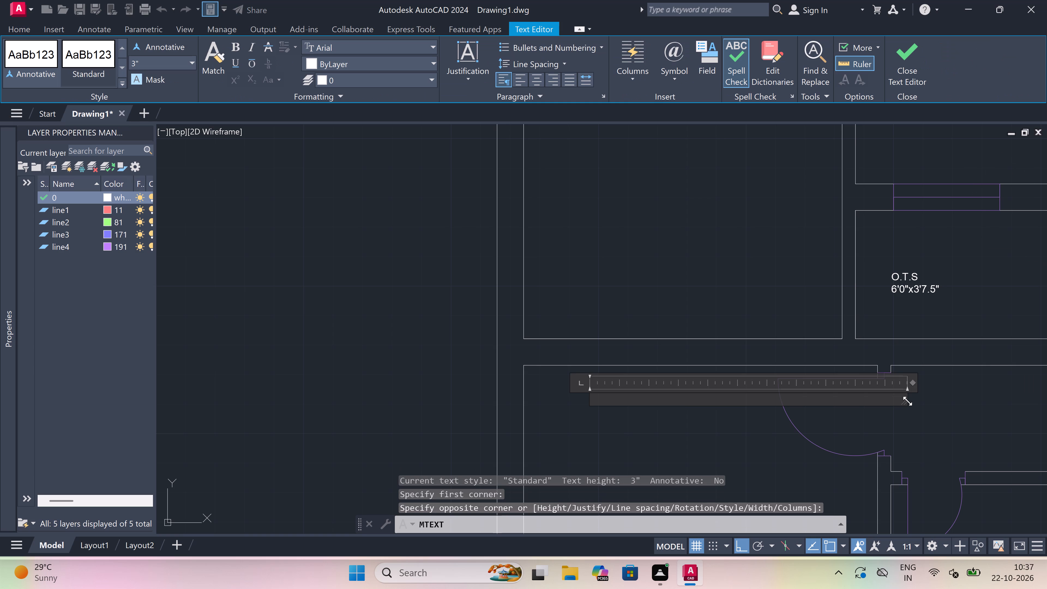
{"action": "type", "text": "BEDROOM"}
{"action": "key", "text": "Return"}
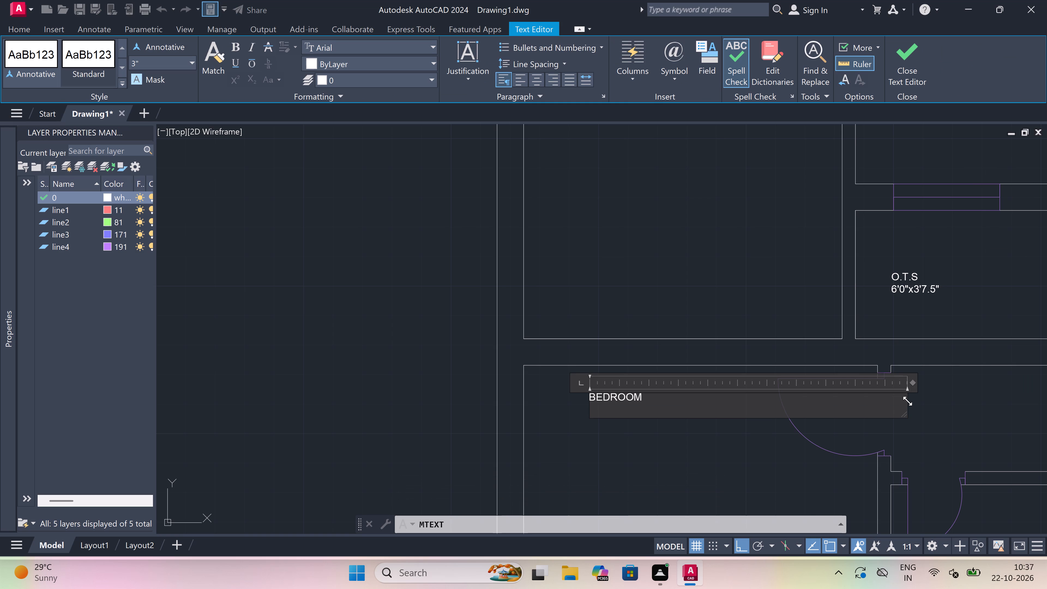
{"action": "type", "text": "10'"}
{"action": "type", "text": "4.5"}
{"action": "key", "text": "shift+quotedbl"}
{"action": "key", "text": "x"}
{"action": "type", "text": "9'0\""}
{"action": "left_click", "coordinate": [663, 436]}
Label the small room immediately east of the 10'4.5"x9'0" bedroom with multiline text reading TOILET, with 5'0"x5'7.5" on the second line.
{"action": "scroll", "coordinate": [639, 382], "scroll_direction": "down", "scroll_amount": 5}
{"action": "scroll", "coordinate": [667, 391], "scroll_direction": "up", "scroll_amount": 3}
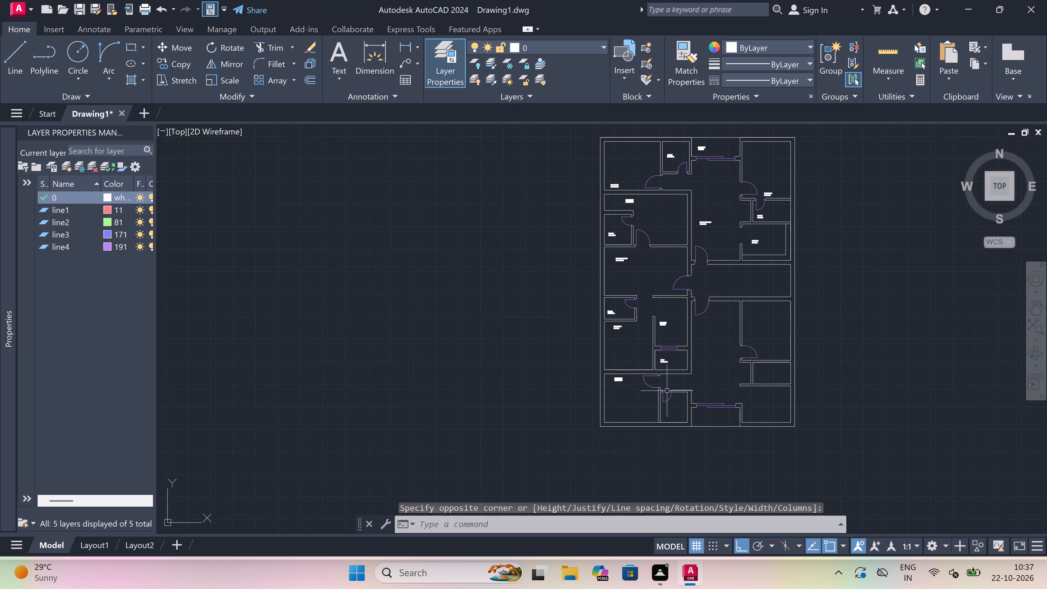
{"action": "scroll", "coordinate": [676, 452], "scroll_direction": "up", "scroll_amount": 2}
{"action": "key", "text": "space"}
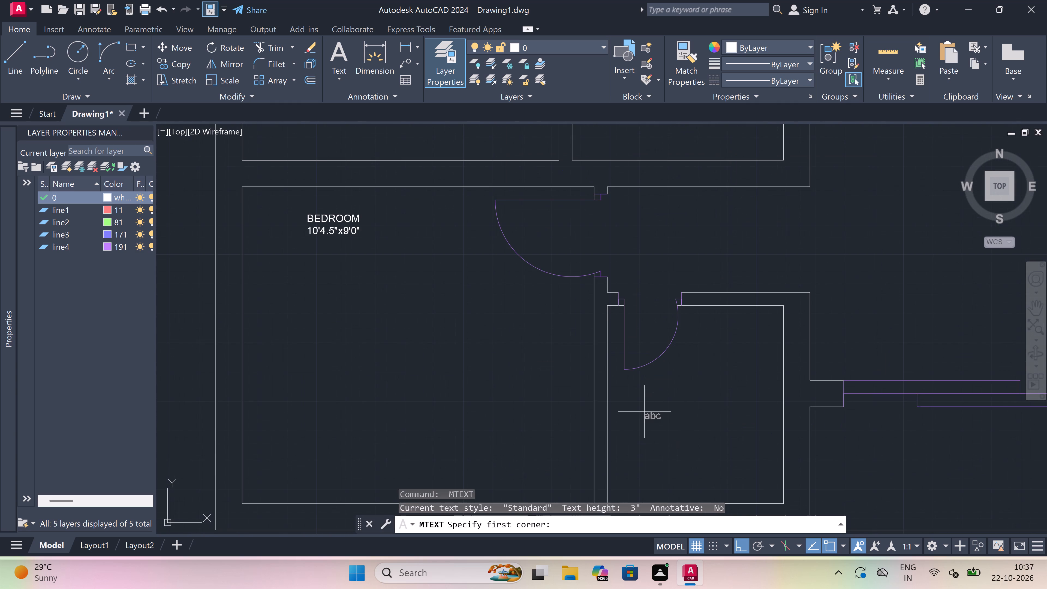
{"action": "left_click", "coordinate": [628, 414]}
{"action": "left_click", "coordinate": [845, 420]}
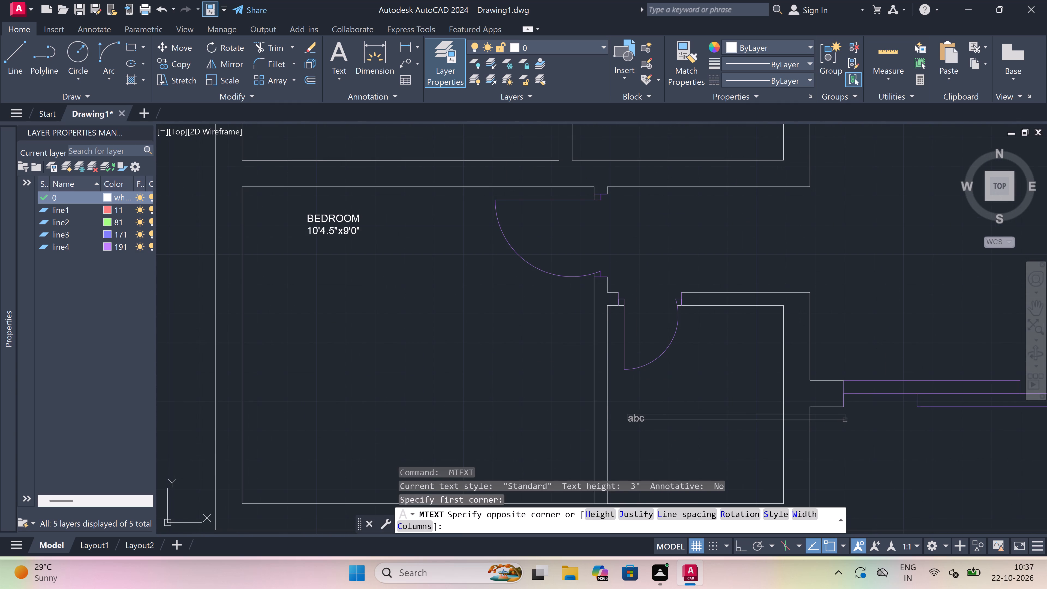
{"action": "scroll", "coordinate": [697, 422], "scroll_direction": "down", "scroll_amount": 3}
{"action": "scroll", "coordinate": [691, 438], "scroll_direction": "up", "scroll_amount": 4}
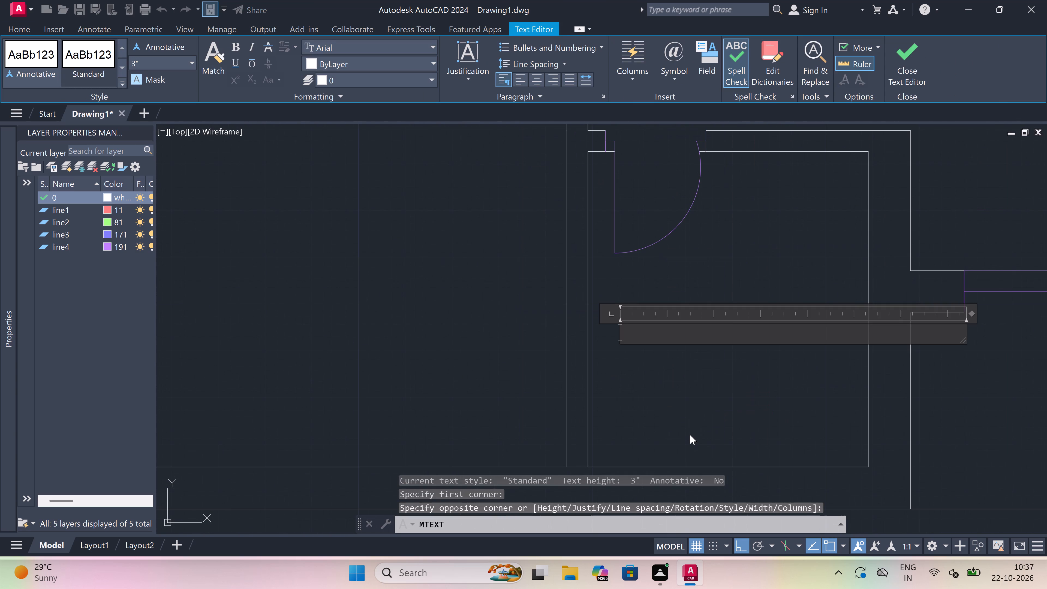
{"action": "type", "text": "TOILET"}
{"action": "key", "text": "Return"}
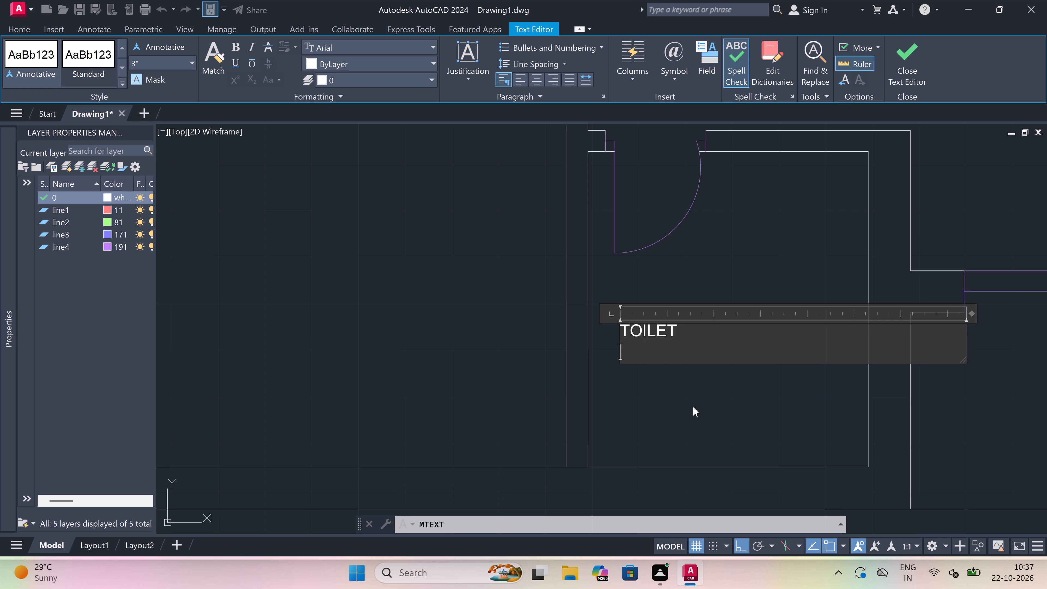
{"action": "type", "text": "5'0"}
{"action": "key", "text": "x"}
{"action": "key", "text": "5"}
{"action": "type", "text": "'7.5\""}
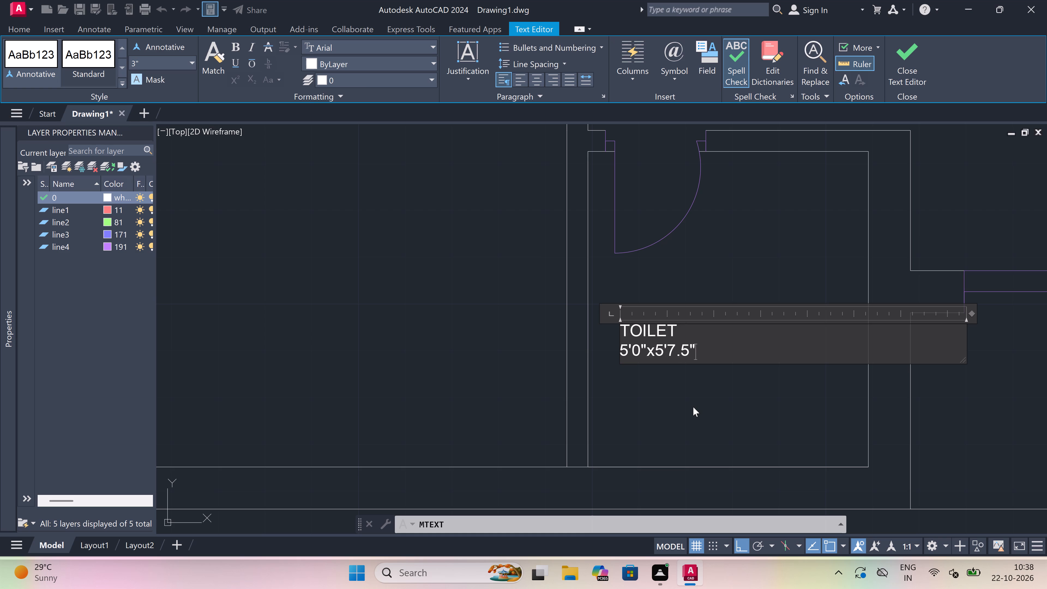
{"action": "left_click", "coordinate": [693, 407]}
Label the space below the sliding door at the plan's bottom centre with multiline text reading BALCONY, with 9'0"x3'6" on the second line.
{"action": "scroll", "coordinate": [672, 380], "scroll_direction": "down", "scroll_amount": 5}
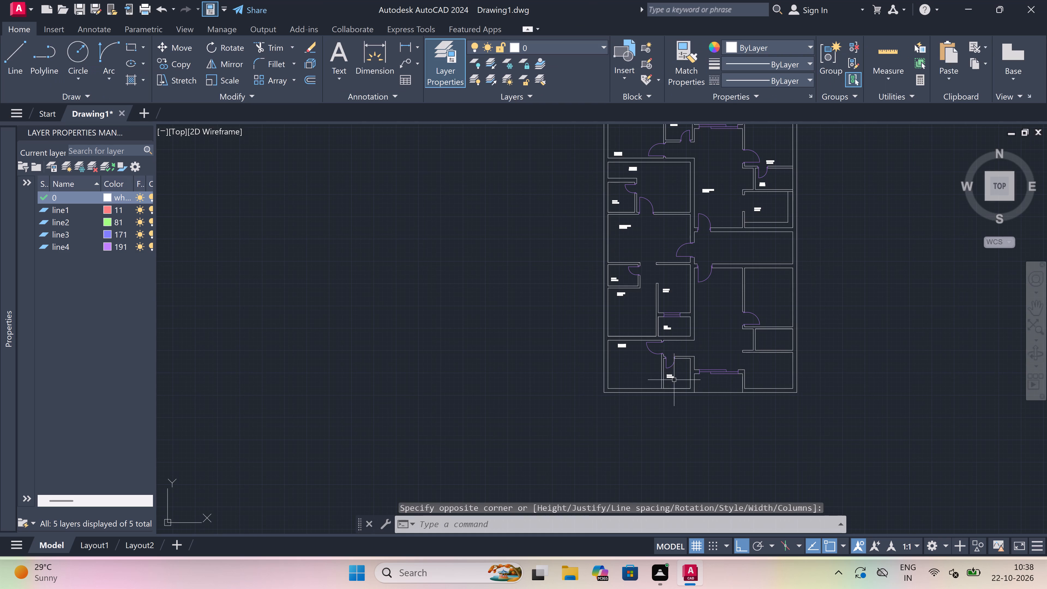
{"action": "scroll", "coordinate": [721, 377], "scroll_direction": "up", "scroll_amount": 3}
{"action": "scroll", "coordinate": [711, 412], "scroll_direction": "up", "scroll_amount": 2}
{"action": "key", "text": "space"}
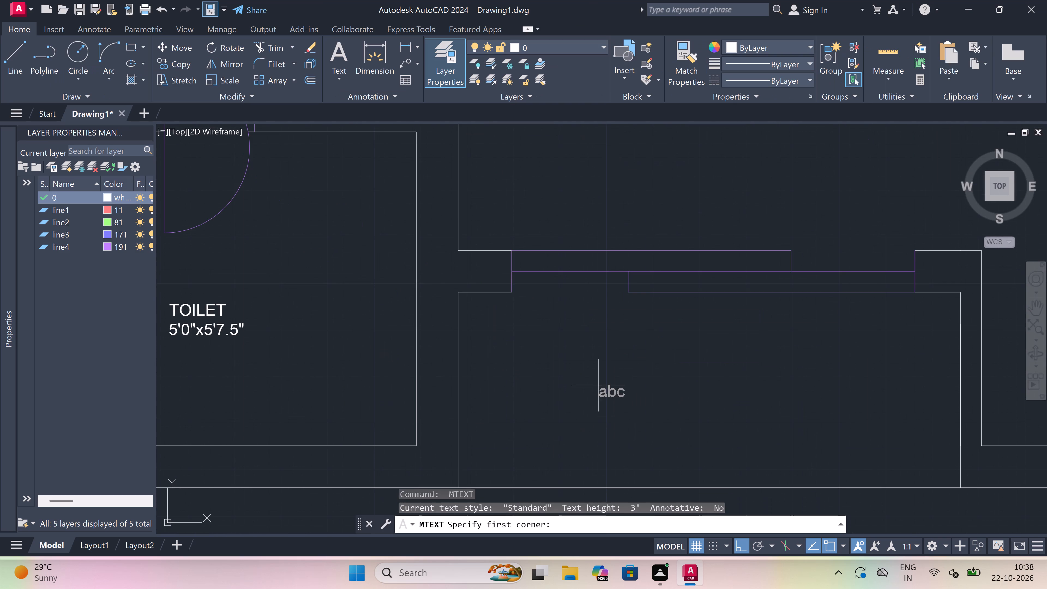
{"action": "left_click_drag", "start_coordinate": [568, 386], "coordinate": [570, 389]}
{"action": "left_click", "coordinate": [979, 399]}
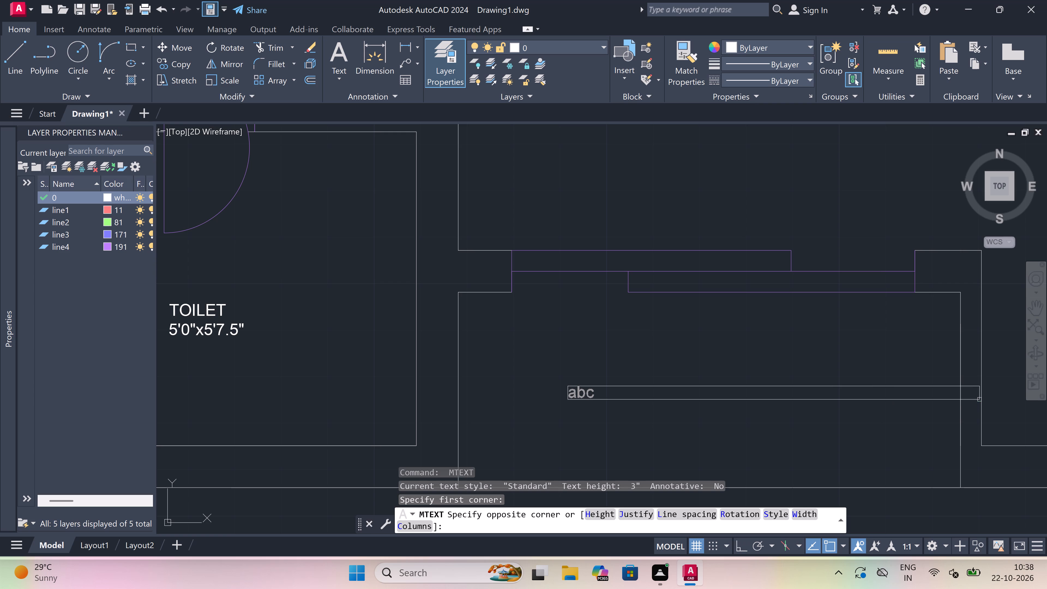
{"action": "type", "text": "BALCONY"}
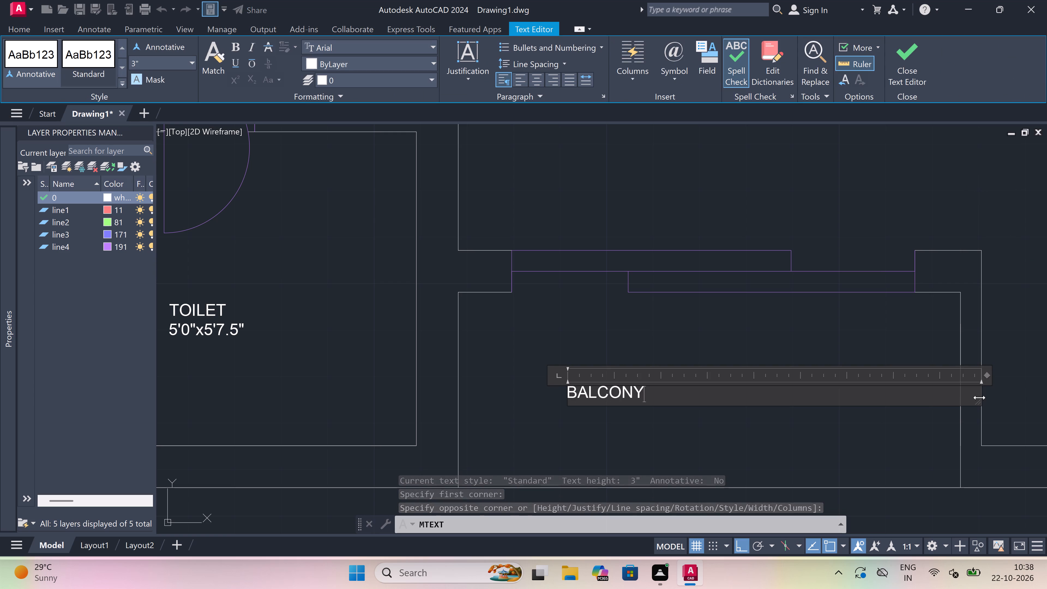
{"action": "key", "text": "Return"}
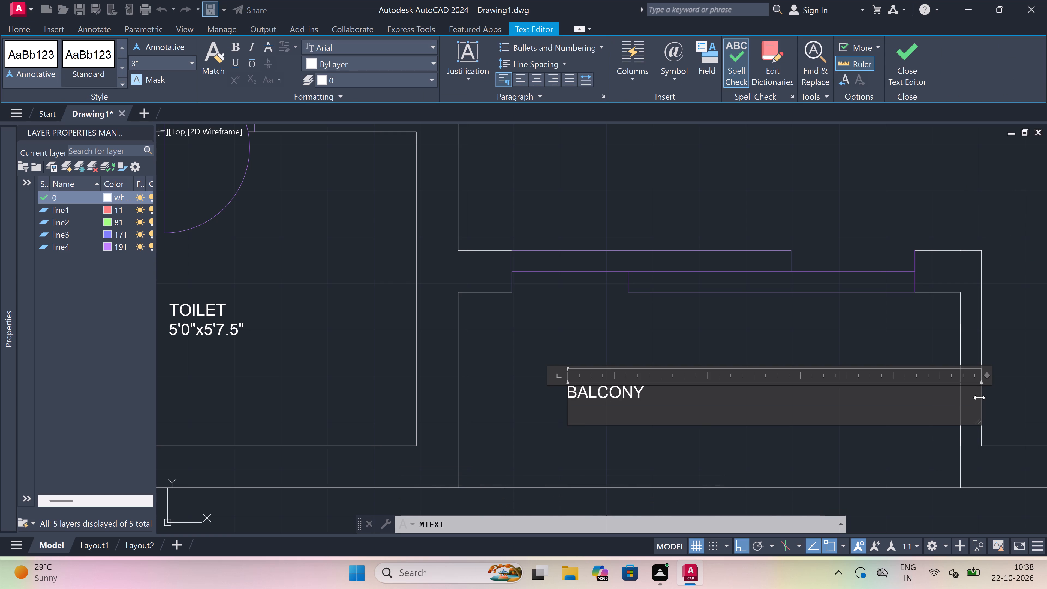
{"action": "type", "text": "9'0"}
{"action": "type", "text": "\"x"}
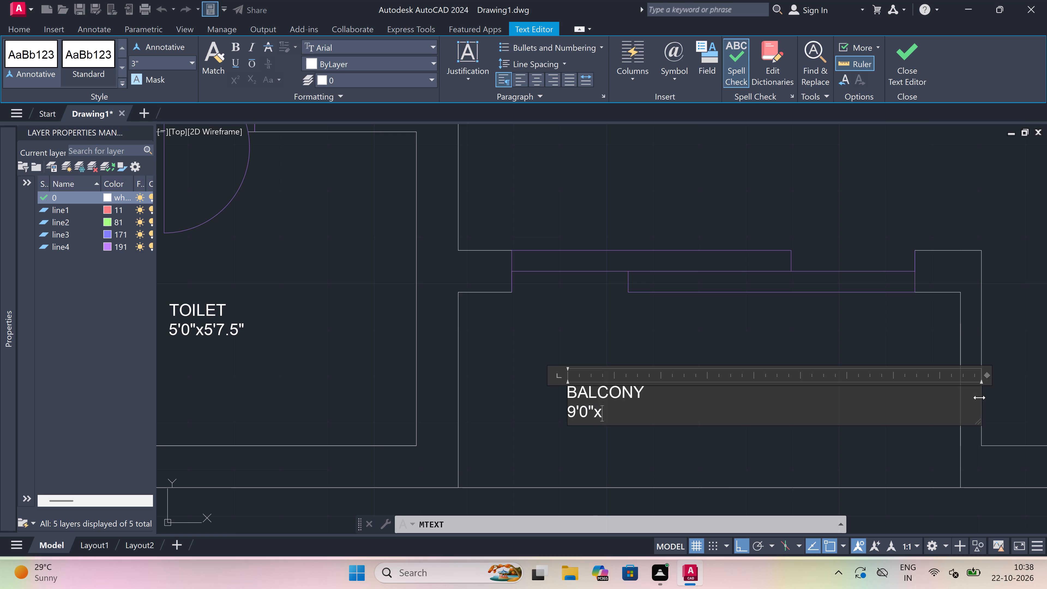
{"action": "type", "text": "3'6\""}
{"action": "left_click", "coordinate": [676, 444]}
Label the room in the plan's bottom-right corner with multiline text reading KITCHEN, with 9'0"x6'9" on the second line.
{"action": "scroll", "coordinate": [657, 411], "scroll_direction": "down", "scroll_amount": 6}
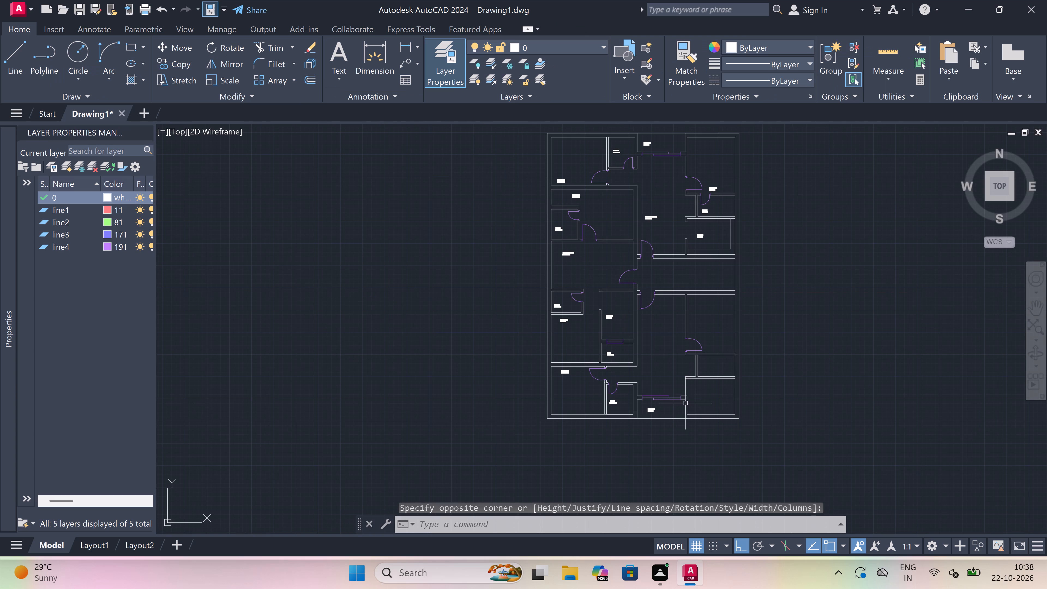
{"action": "scroll", "coordinate": [712, 397], "scroll_direction": "up", "scroll_amount": 3}
{"action": "key", "text": "space"}
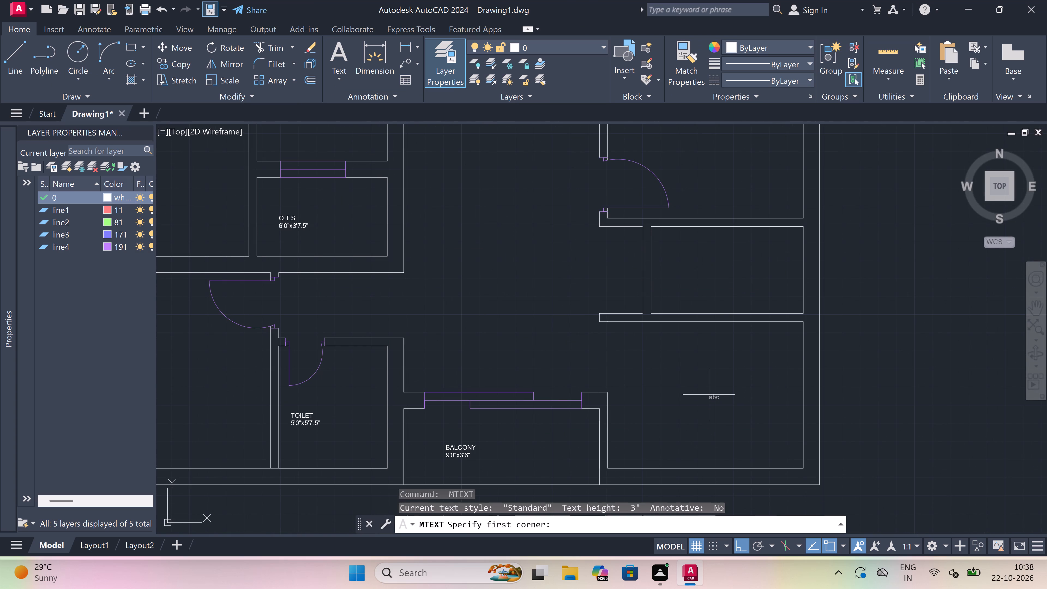
{"action": "scroll", "coordinate": [682, 383], "scroll_direction": "up", "scroll_amount": 1}
{"action": "left_click", "coordinate": [613, 375]}
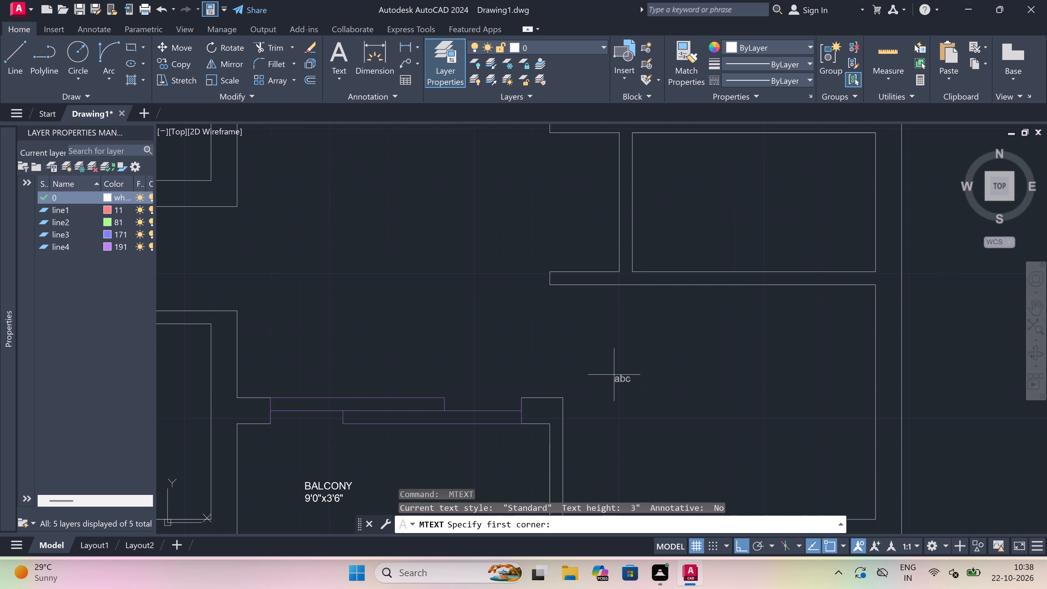
{"action": "left_click", "coordinate": [944, 398]}
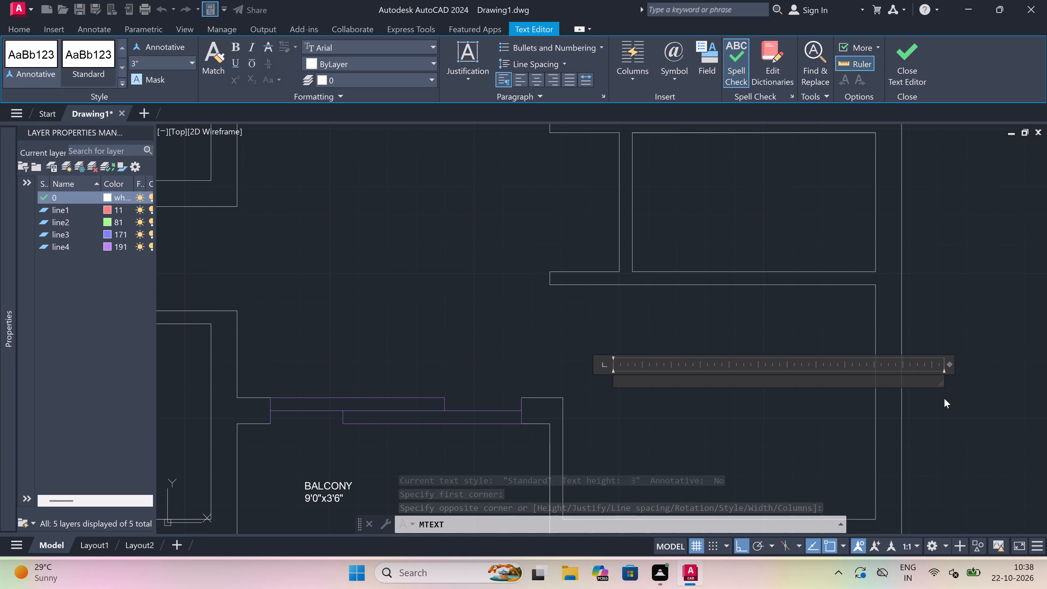
{"action": "type", "text": "KITCHEN"}
{"action": "key", "text": "Return"}
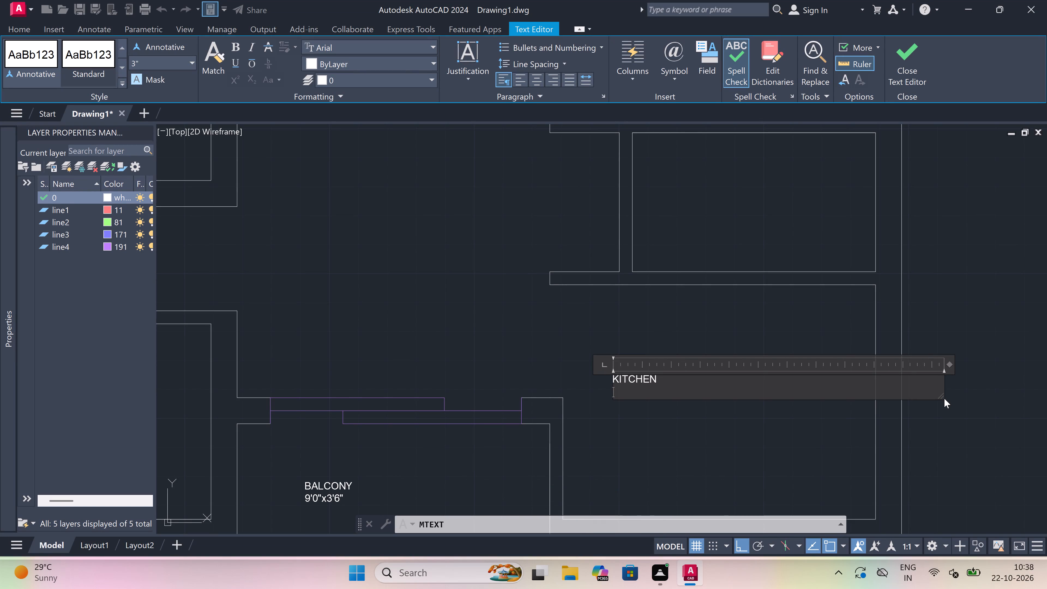
{"action": "type", "text": "9'0"}
{"action": "key", "text": "shift+quotedbl"}
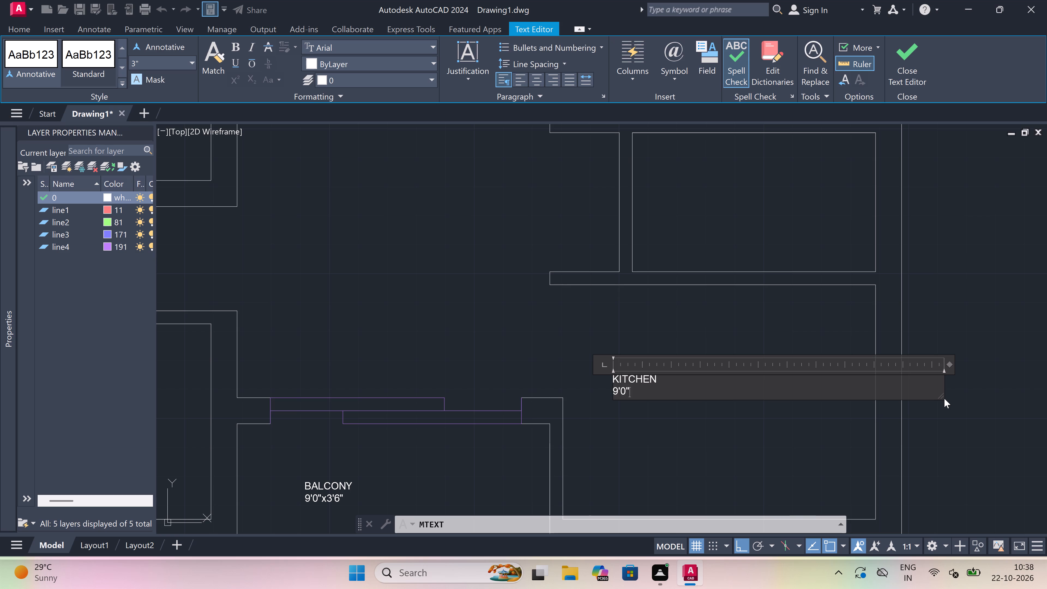
{"action": "key", "text": "x"}
{"action": "type", "text": "6'9\""}
{"action": "left_click", "coordinate": [637, 444]}
Label the small room directly above the 9'0"x6'9" kitchen with multiline text reading TOILET, with 7'0"x4'0" on the second line.
{"action": "scroll", "coordinate": [639, 439], "scroll_direction": "down", "scroll_amount": 4}
{"action": "scroll", "coordinate": [659, 348], "scroll_direction": "up", "scroll_amount": 2}
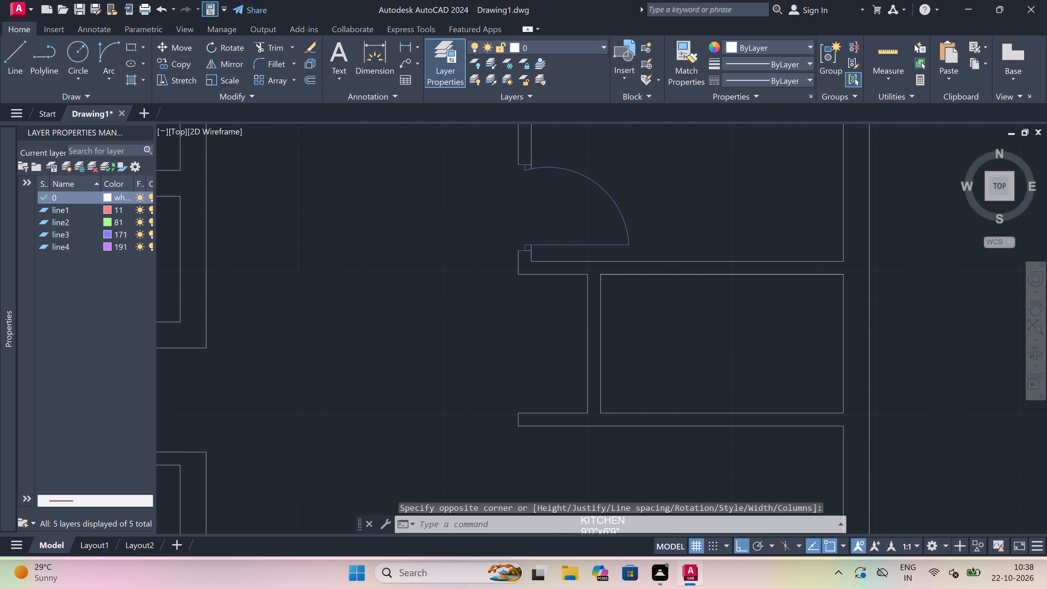
{"action": "key", "text": "space"}
{"action": "left_click", "coordinate": [650, 351]}
{"action": "left_click", "coordinate": [913, 352]}
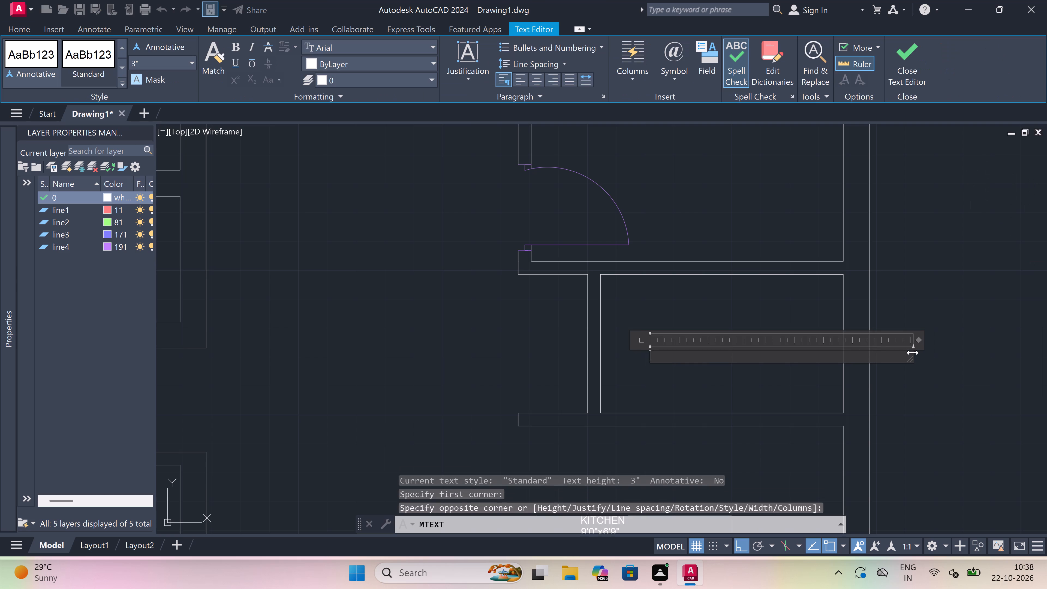
{"action": "type", "text": "TOILET"}
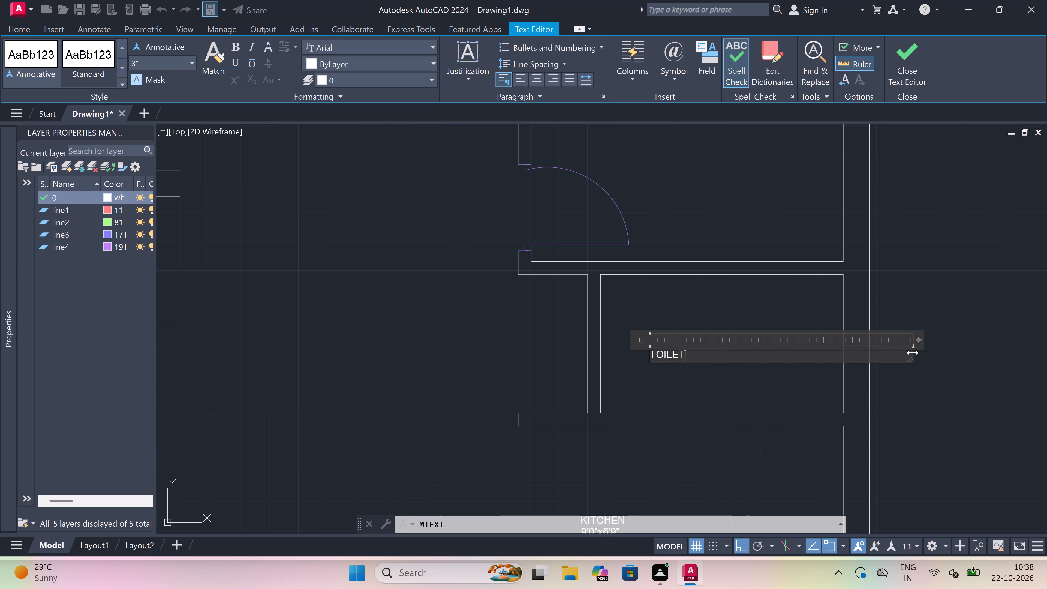
{"action": "key", "text": "Return"}
{"action": "type", "text": "7'0"}
{"action": "type", "text": "\"x"}
{"action": "type", "text": "4'0\""}
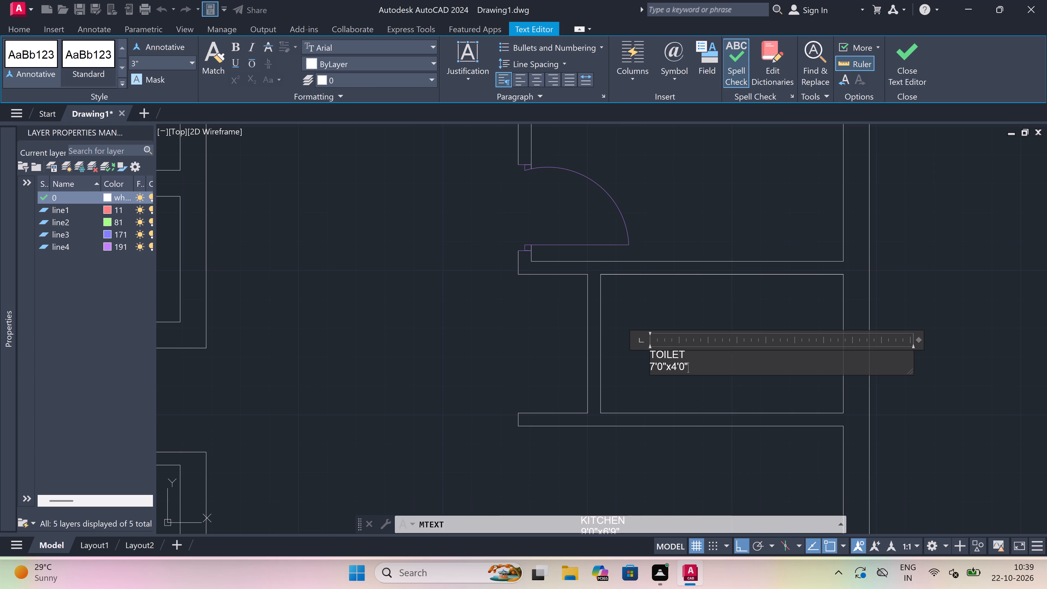
{"action": "left_click", "coordinate": [693, 390]}
Label the room directly above the 7'0"x4'0" toilet with multiline text reading BEDROOM, with 9'0"x11'0" on the second line.
{"action": "scroll", "coordinate": [621, 389], "scroll_direction": "down", "scroll_amount": 5}
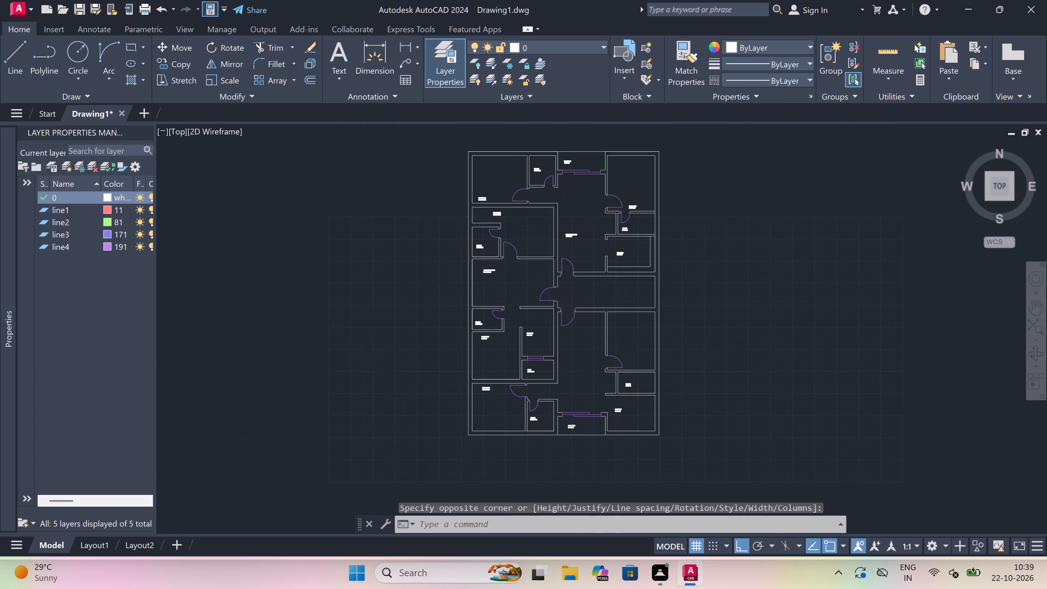
{"action": "scroll", "coordinate": [637, 338], "scroll_direction": "up", "scroll_amount": 3}
{"action": "key", "text": "space"}
{"action": "scroll", "coordinate": [594, 367], "scroll_direction": "down", "scroll_amount": 2}
{"action": "scroll", "coordinate": [599, 422], "scroll_direction": "up", "scroll_amount": 4}
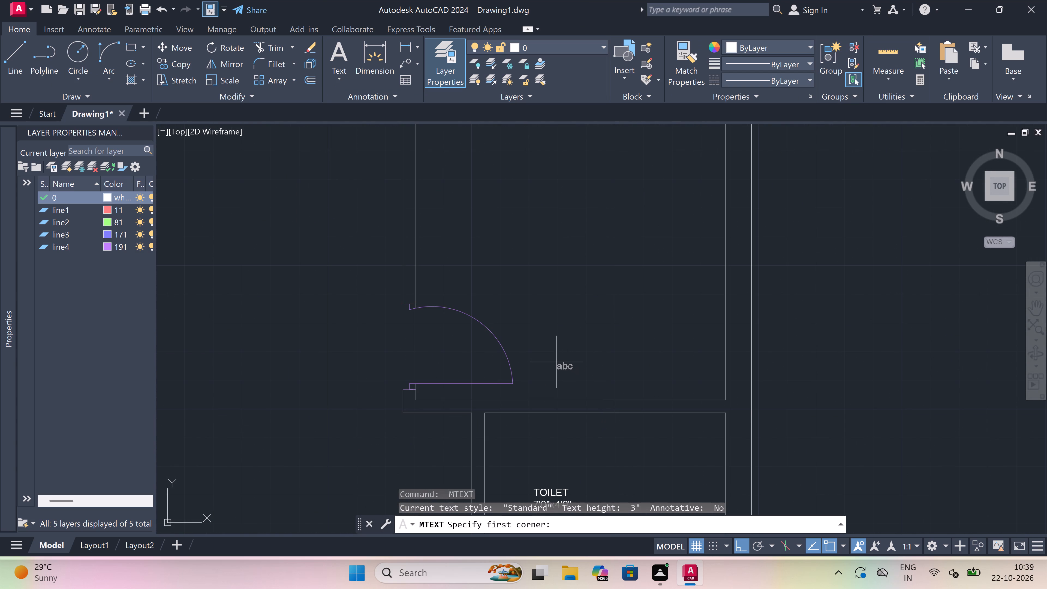
{"action": "left_click", "coordinate": [546, 362]}
{"action": "left_click", "coordinate": [825, 369]}
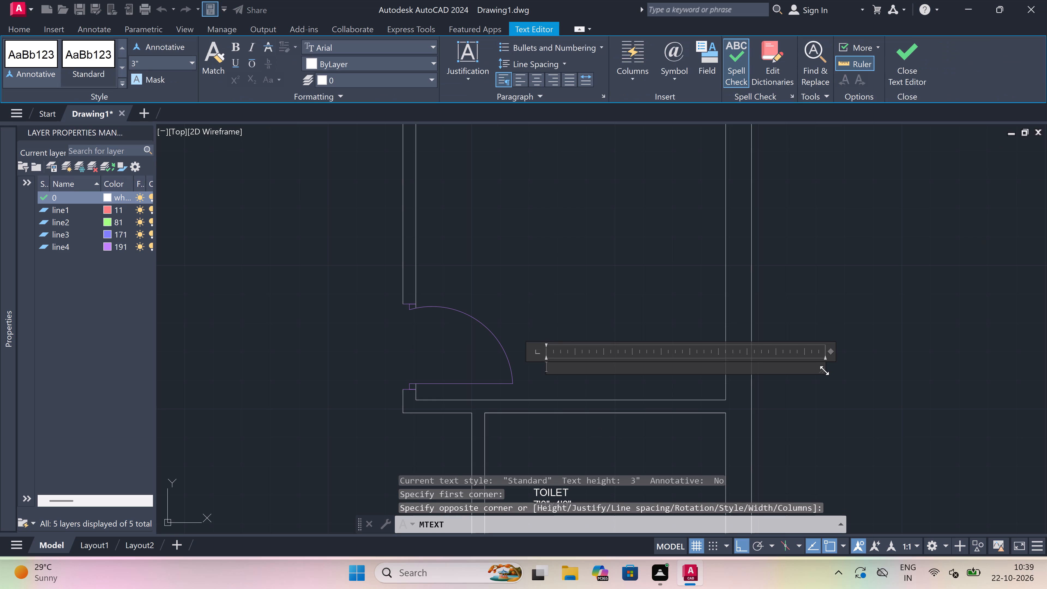
{"action": "type", "text": "BEDROOM"}
{"action": "key", "text": "Return"}
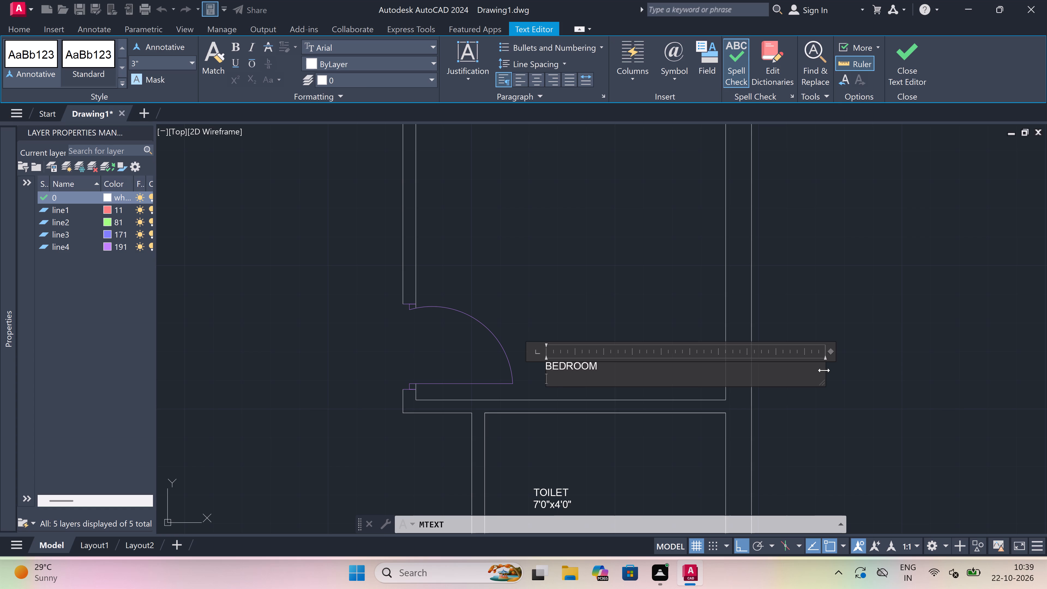
{"action": "type", "text": "9'0"}
{"action": "type", "text": "\"x"}
{"action": "type", "text": "11"}
{"action": "type", "text": "'0\""}
{"action": "left_click", "coordinate": [668, 302]}
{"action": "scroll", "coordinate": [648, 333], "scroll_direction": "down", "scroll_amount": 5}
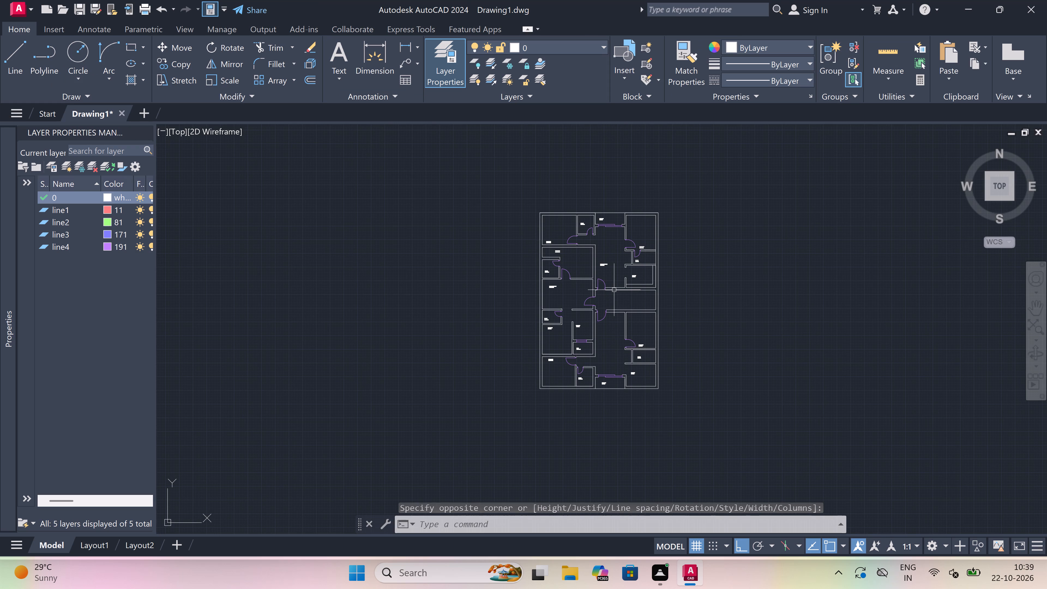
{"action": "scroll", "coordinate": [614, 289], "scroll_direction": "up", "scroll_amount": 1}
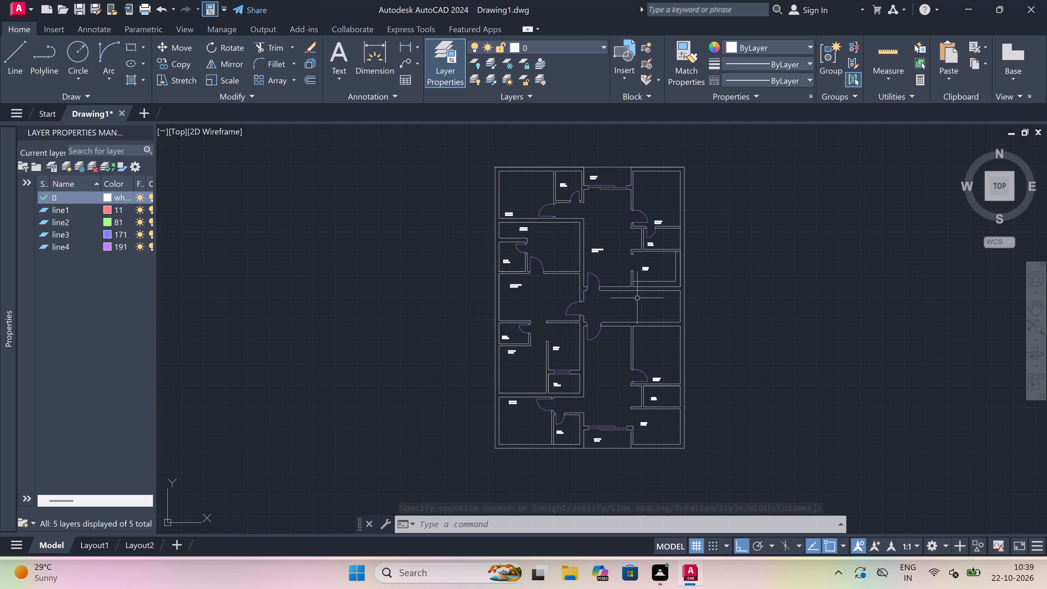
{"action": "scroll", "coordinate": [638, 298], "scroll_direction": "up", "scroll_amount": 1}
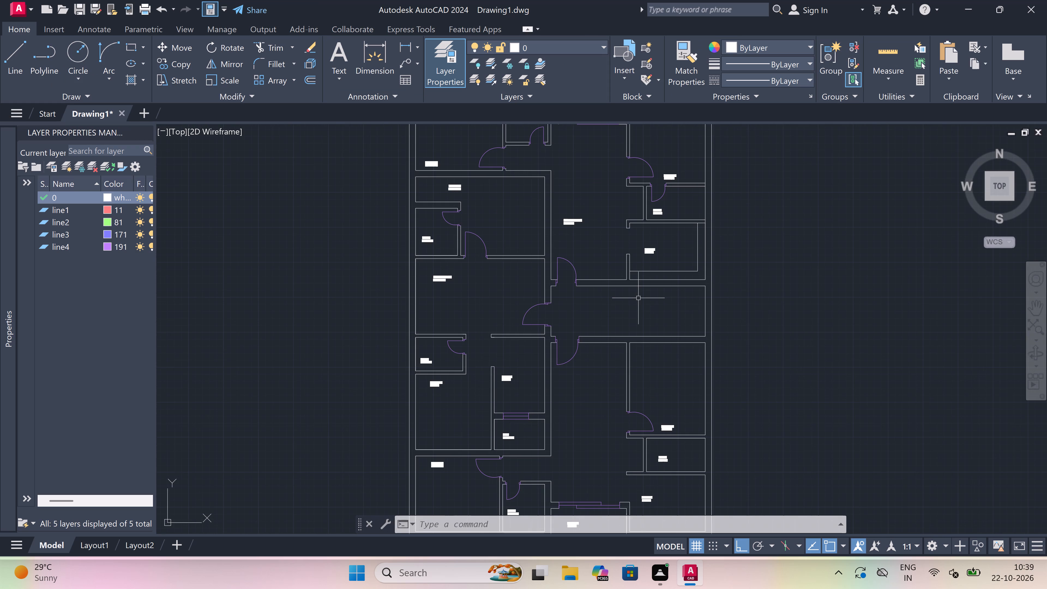
On layer line2, draw a vertical line across the central corridor near its outer end and a horizontal centre line about 8'-3" inward from its midpoint.
{"action": "scroll", "coordinate": [638, 299], "scroll_direction": "down", "scroll_amount": 1}
{"action": "scroll", "coordinate": [642, 306], "scroll_direction": "up", "scroll_amount": 1}
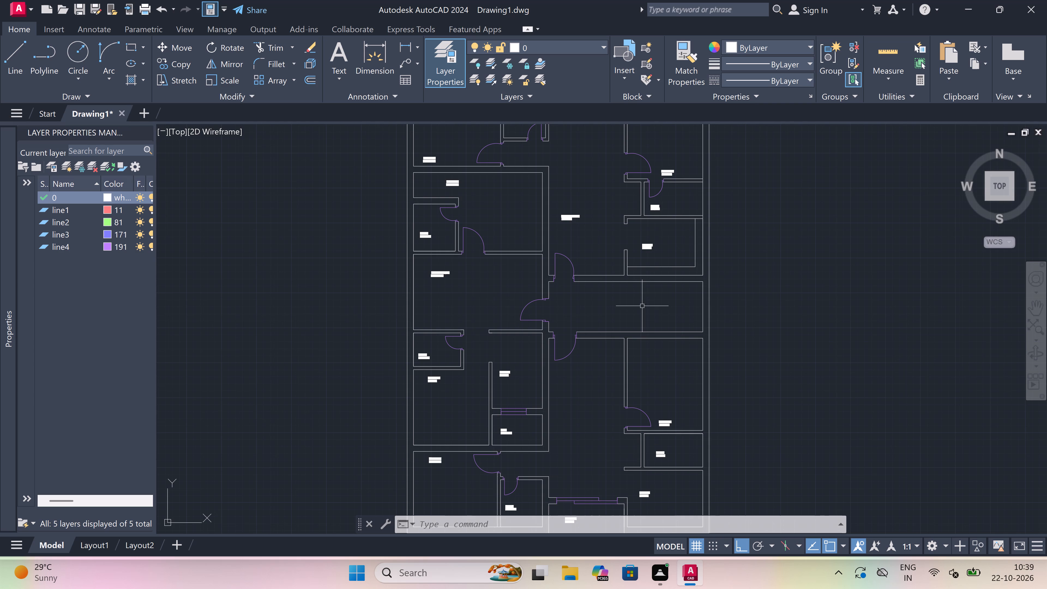
{"action": "scroll", "coordinate": [643, 299], "scroll_direction": "up", "scroll_amount": 2}
{"action": "scroll", "coordinate": [658, 263], "scroll_direction": "up", "scroll_amount": 1}
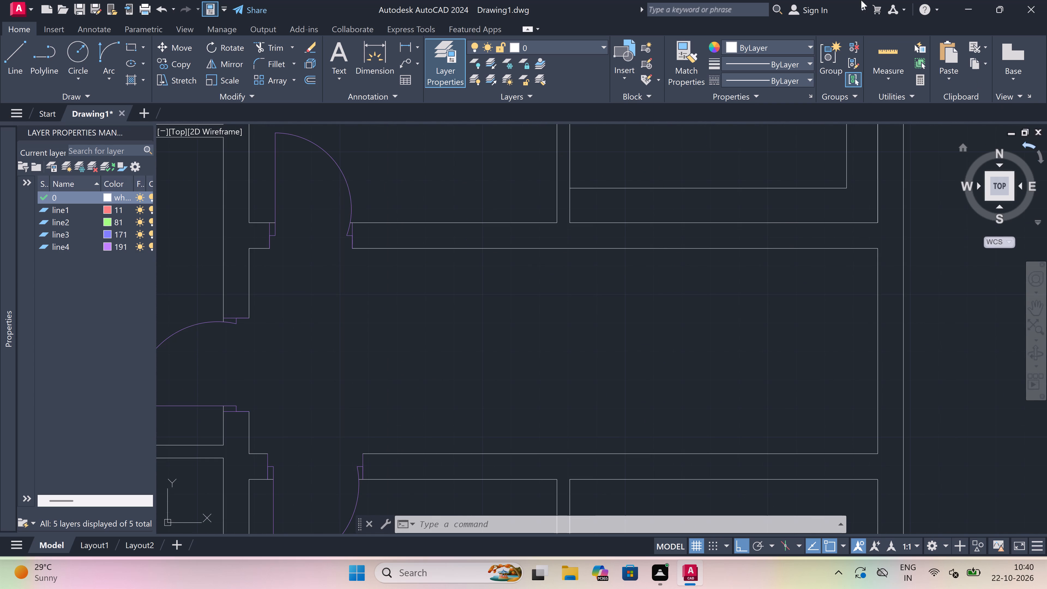
{"action": "left_click", "coordinate": [570, 44]}
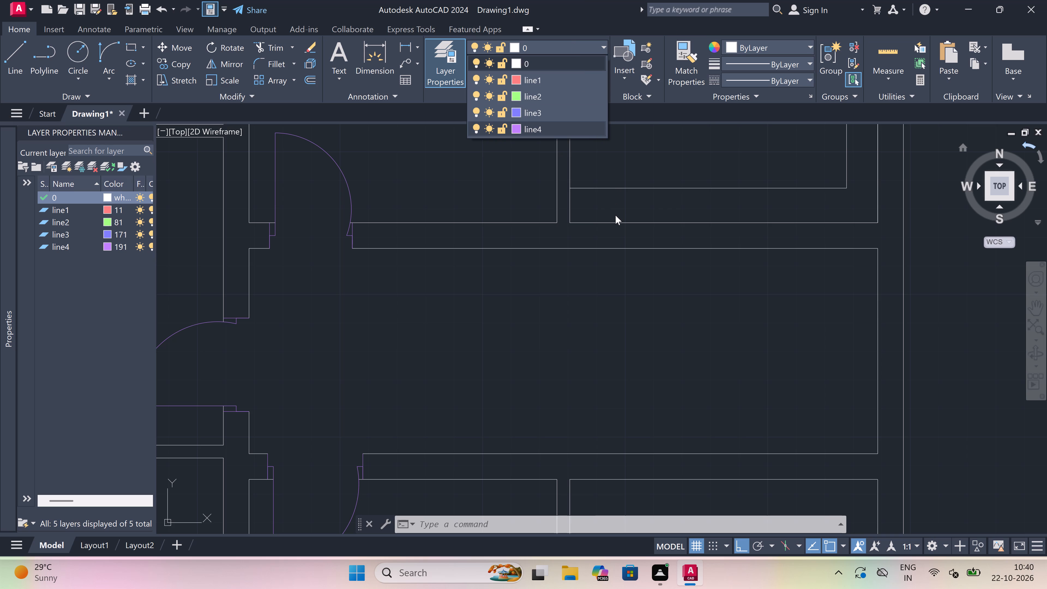
{"action": "left_click", "coordinate": [569, 94]}
{"action": "key", "text": "l"}
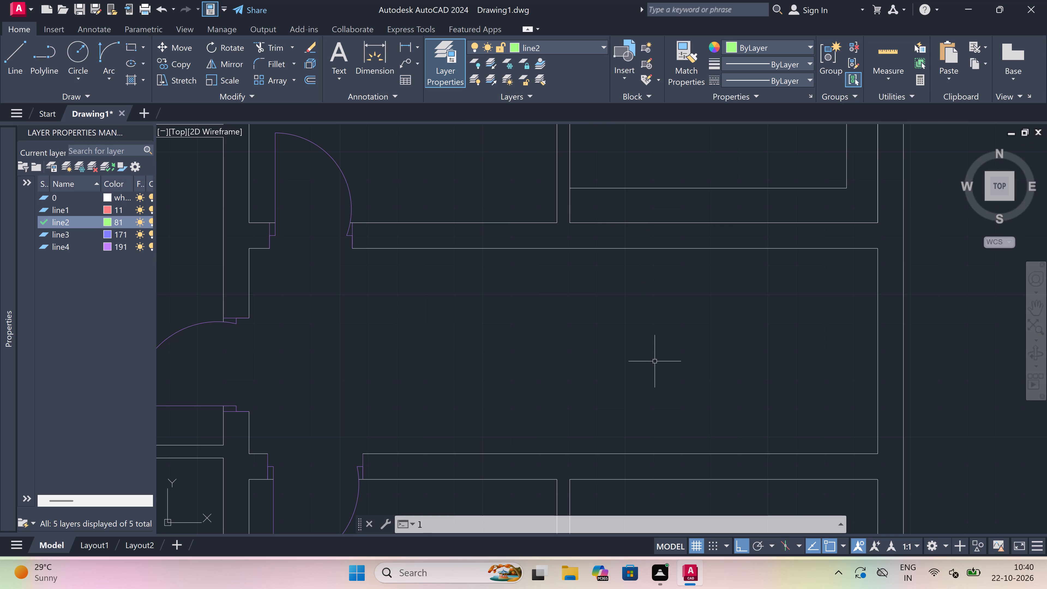
{"action": "key", "text": "space"}
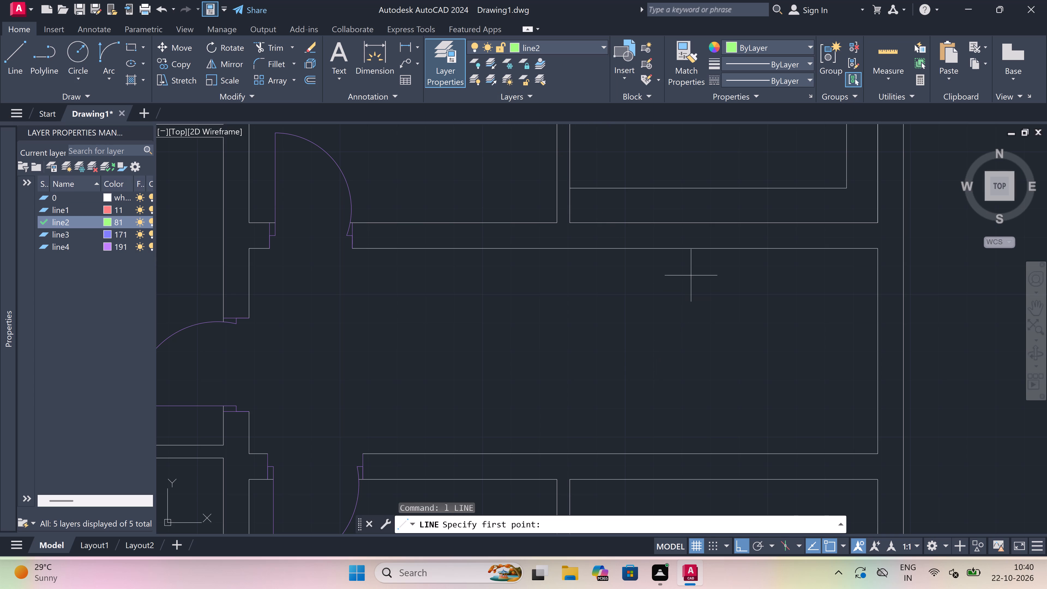
{"action": "double_click", "coordinate": [752, 249]}
{"action": "left_click", "coordinate": [751, 450]}
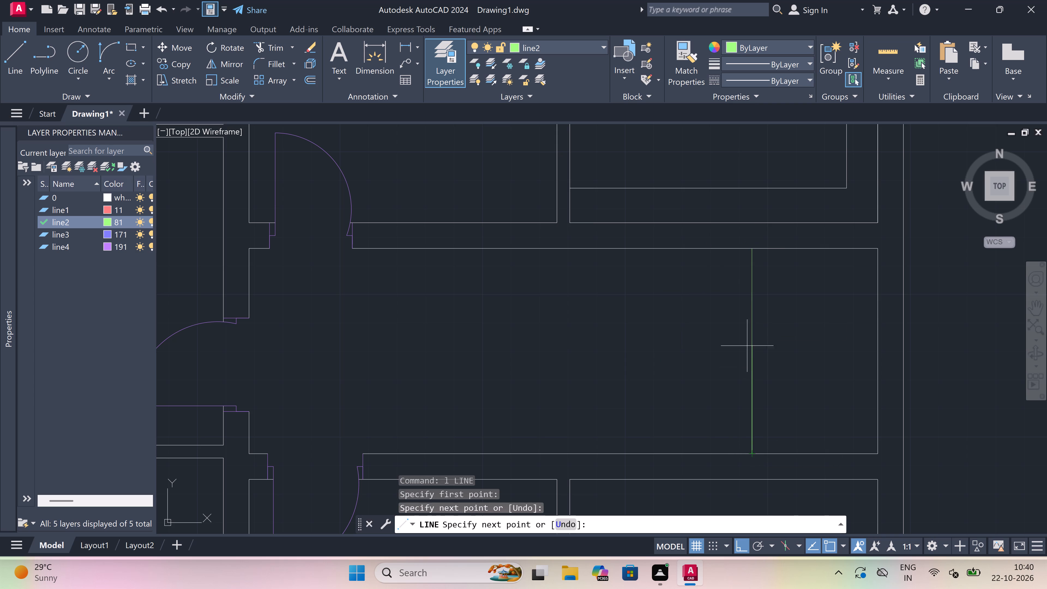
{"action": "triple_click", "coordinate": [750, 348]}
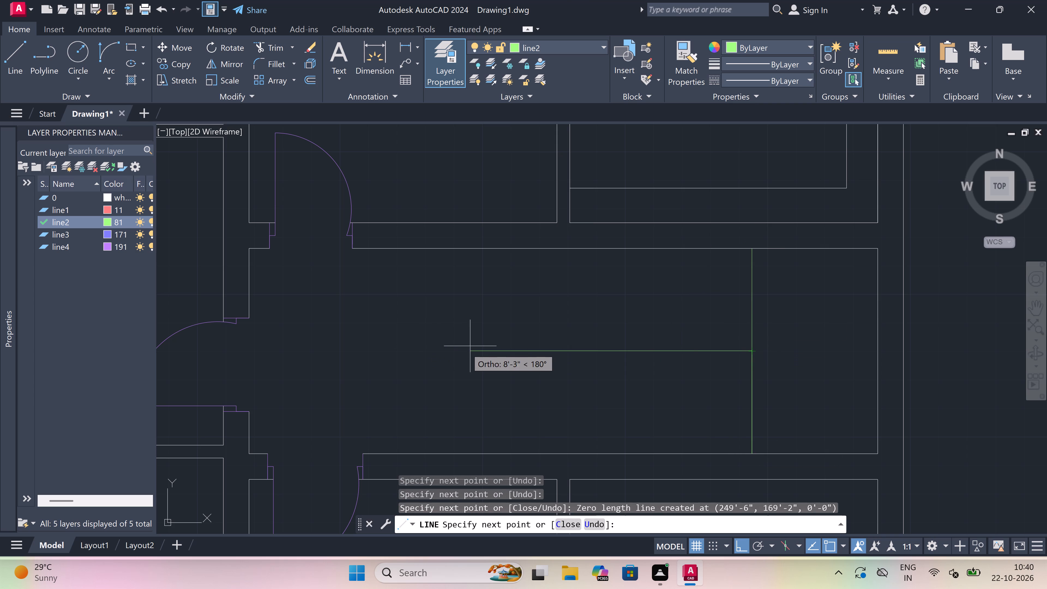
{"action": "left_click_drag", "start_coordinate": [459, 348], "coordinate": [462, 349]}
{"action": "key", "text": "Escape"}
Extend the central corridor's upper and lower wall lines to the building's outer wall line.
{"action": "scroll", "coordinate": [734, 353], "scroll_direction": "down", "scroll_amount": 3}
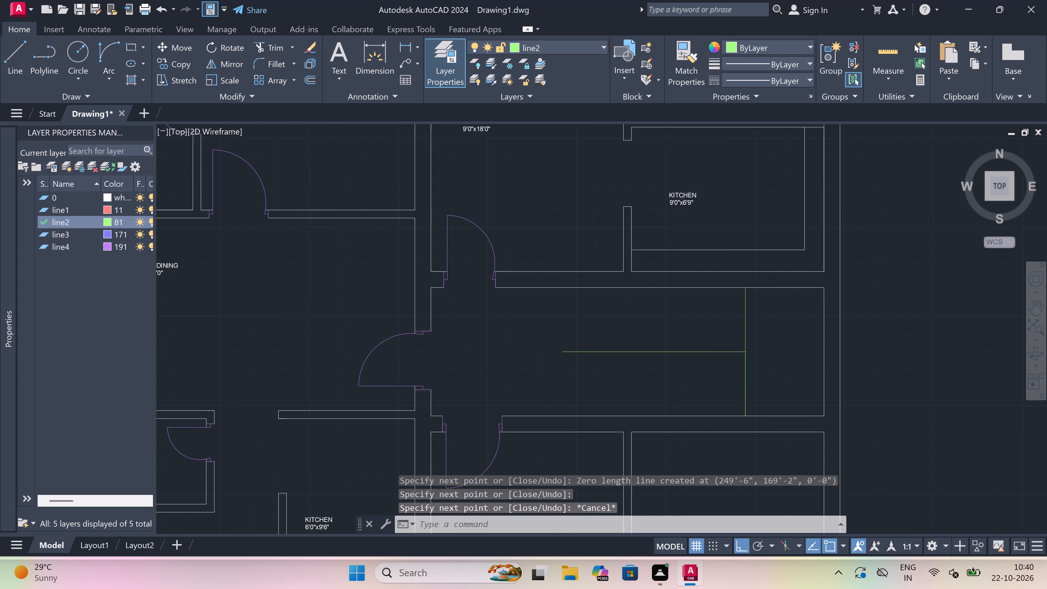
{"action": "scroll", "coordinate": [752, 349], "scroll_direction": "up", "scroll_amount": 2}
{"action": "type", "text": "ex"}
{"action": "key", "text": "space"}
{"action": "left_click", "coordinate": [748, 296]}
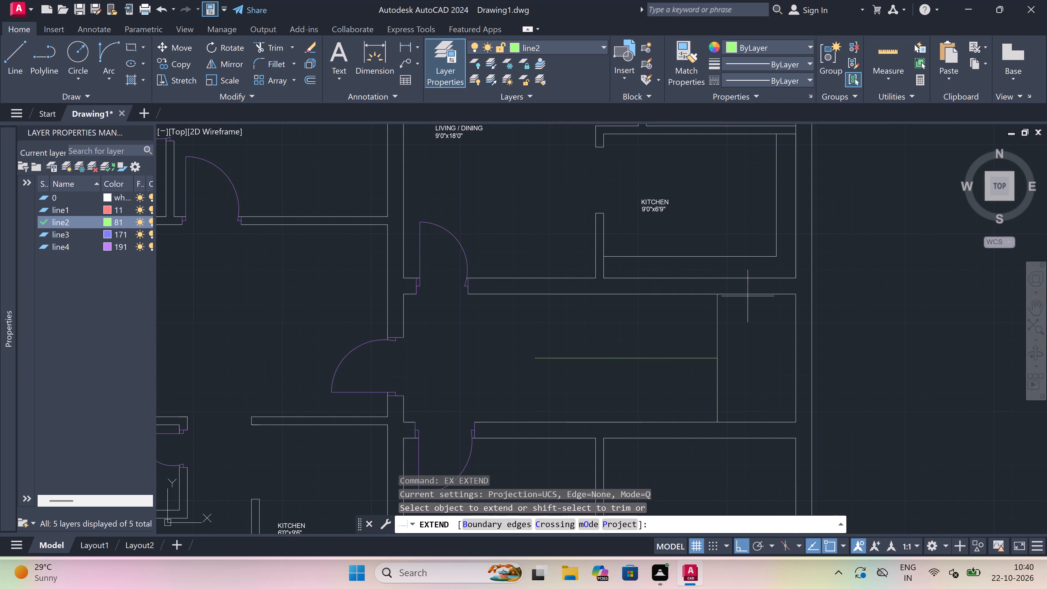
{"action": "left_click", "coordinate": [761, 287]}
{"action": "left_click", "coordinate": [768, 365]}
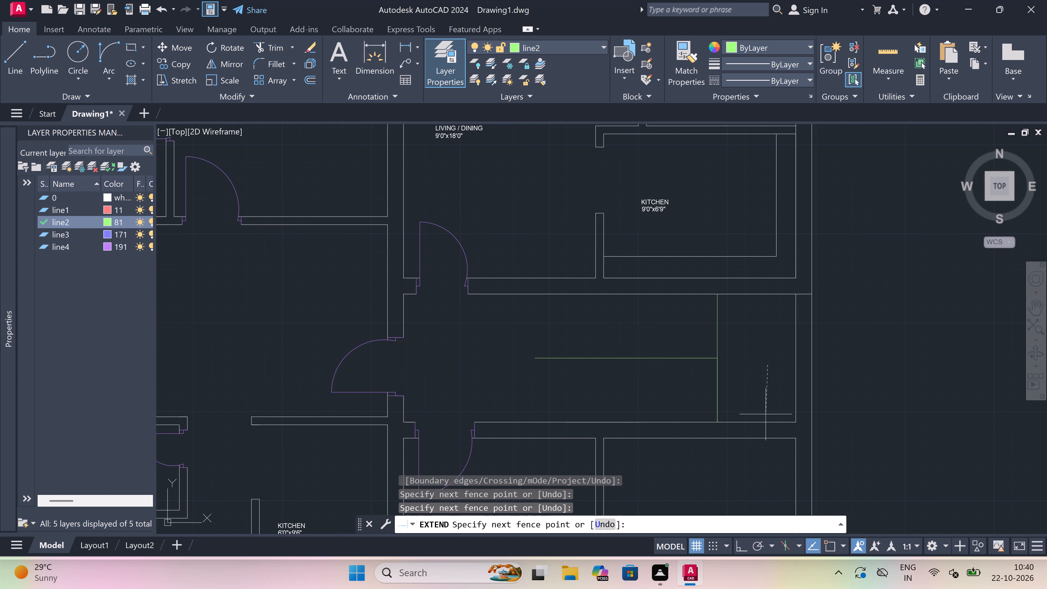
{"action": "left_click", "coordinate": [766, 427]}
{"action": "key", "text": "Escape"}
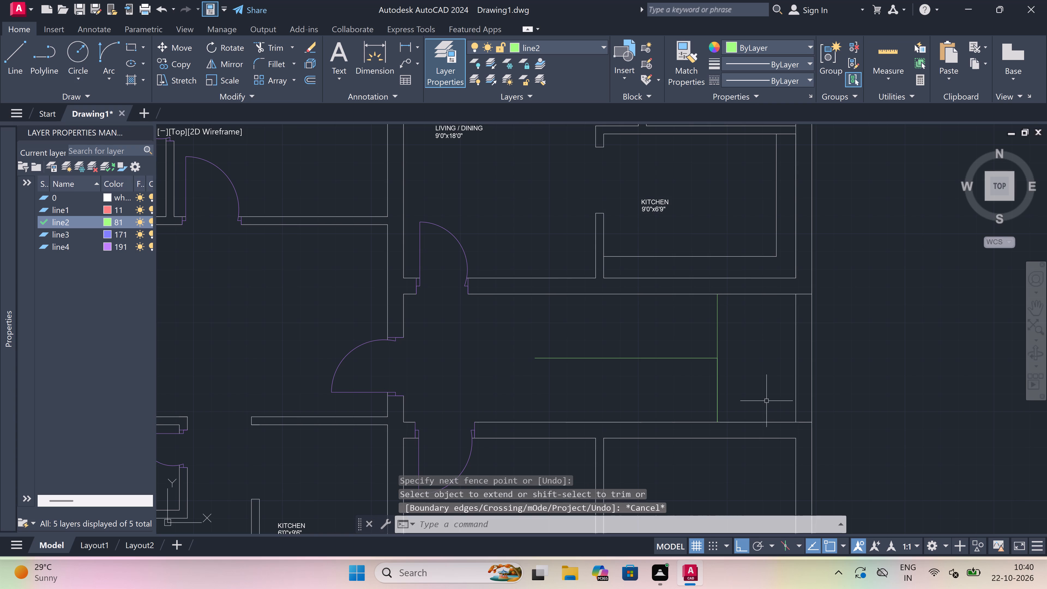
Trim away both wall lines closing the outer end of the central corridor.
{"action": "key", "text": "t"}
{"action": "key", "text": "r"}
{"action": "key", "text": "space"}
{"action": "left_click", "coordinate": [777, 385]}
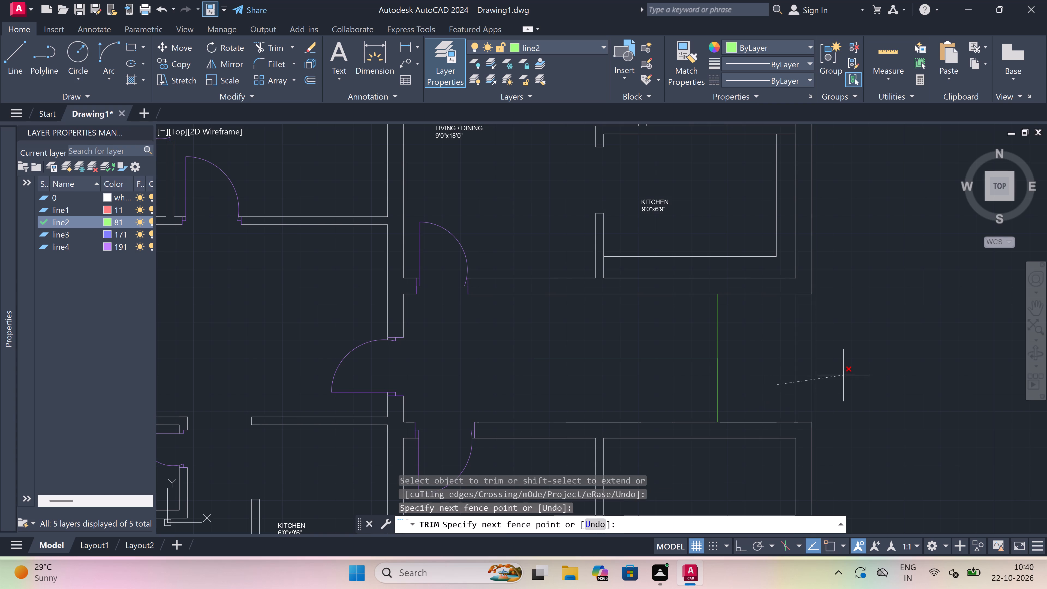
{"action": "left_click", "coordinate": [844, 375]}
{"action": "key", "text": "Escape"}
Offset the vertical line across the corridor inward 8" repeatedly with the Multiple option, making 12 copies as stair treads.
{"action": "scroll", "coordinate": [789, 346], "scroll_direction": "down", "scroll_amount": 3}
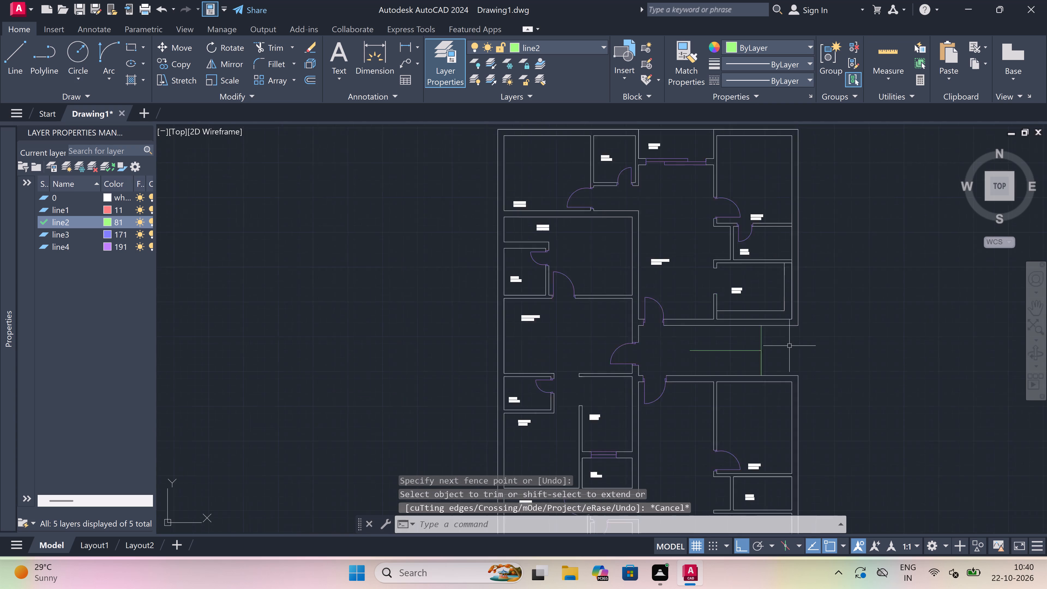
{"action": "scroll", "coordinate": [686, 357], "scroll_direction": "up", "scroll_amount": 1}
{"action": "scroll", "coordinate": [831, 336], "scroll_direction": "up", "scroll_amount": 2}
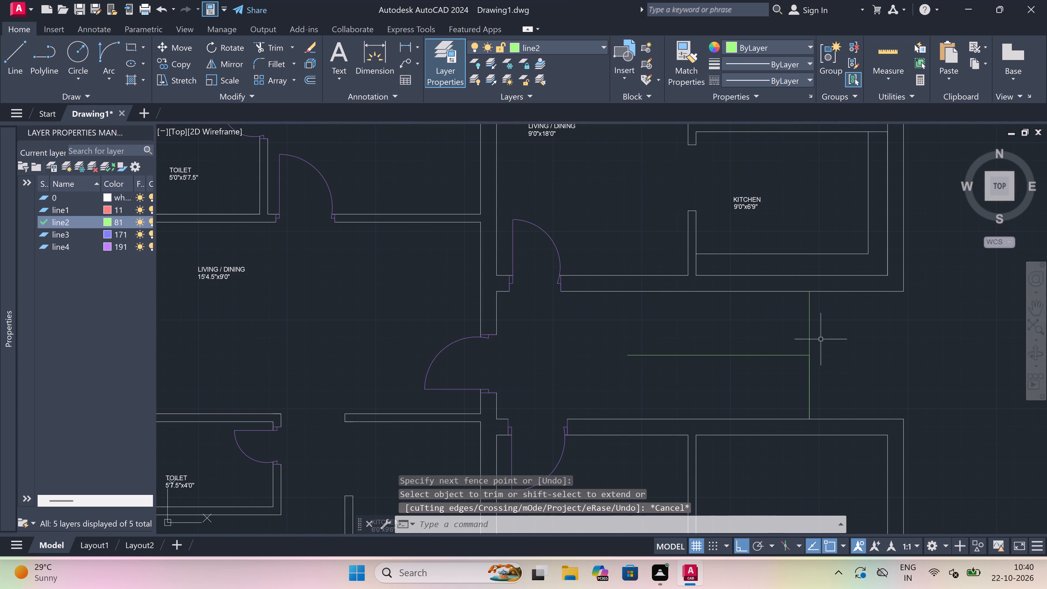
{"action": "key", "text": "o"}
{"action": "key", "text": "space"}
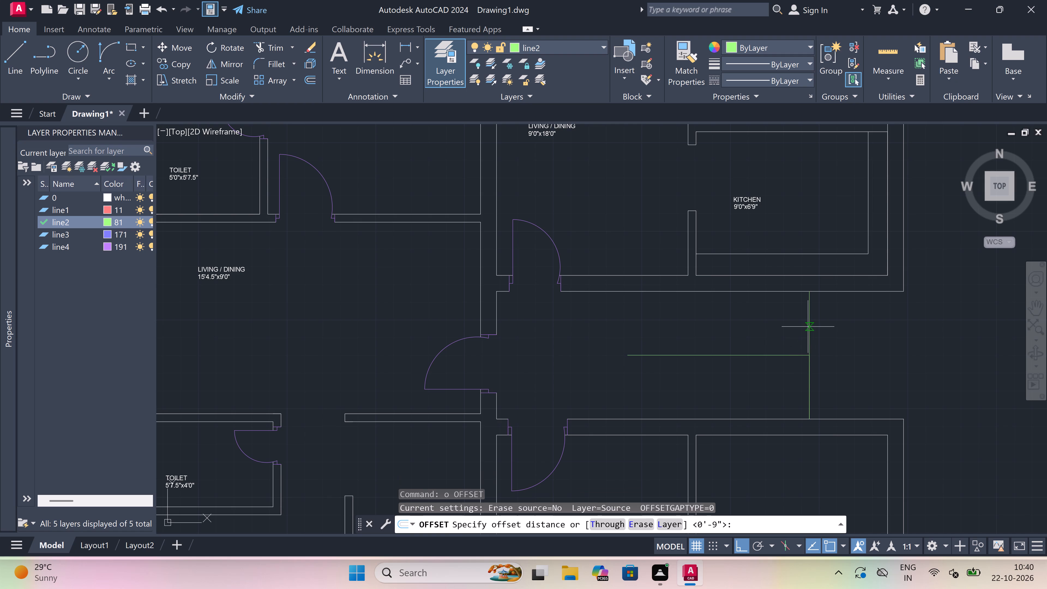
{"action": "left_click", "coordinate": [808, 327]}
{"action": "key", "text": "8"}
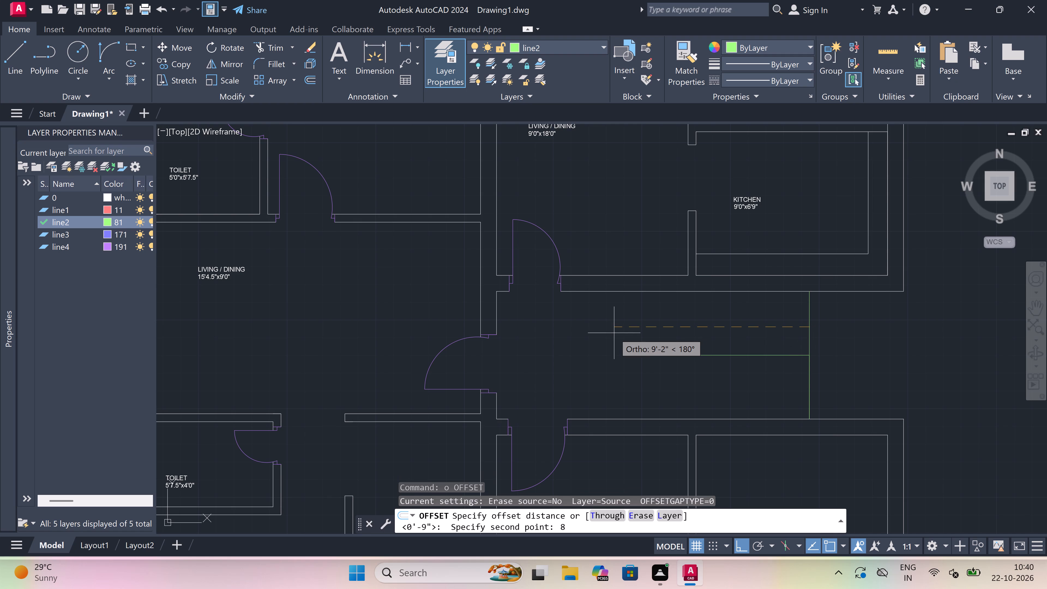
{"action": "type", "text": "\""}
{"action": "key", "text": "space"}
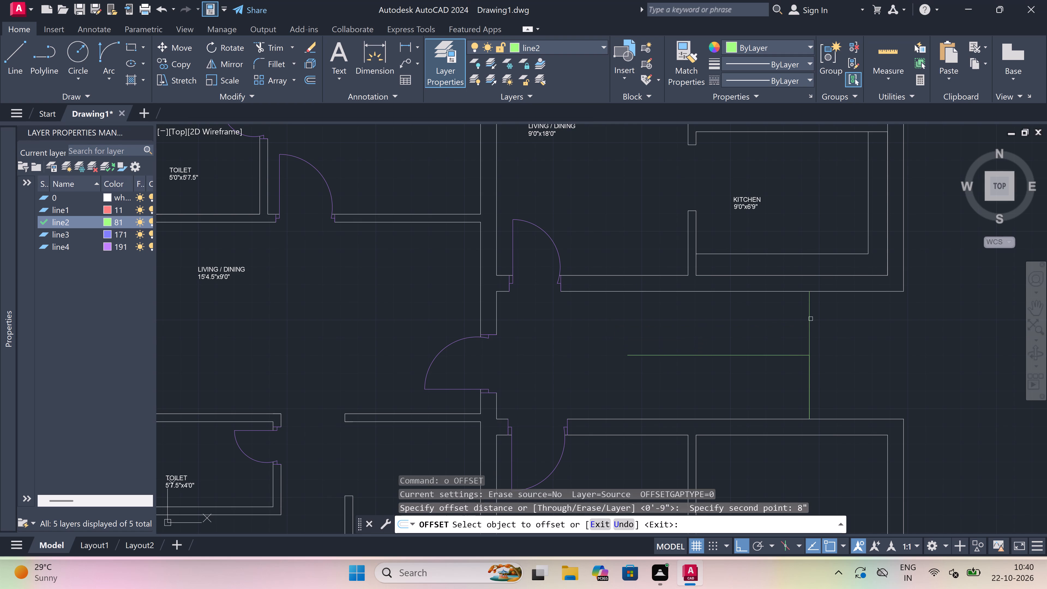
{"action": "left_click", "coordinate": [809, 320]}
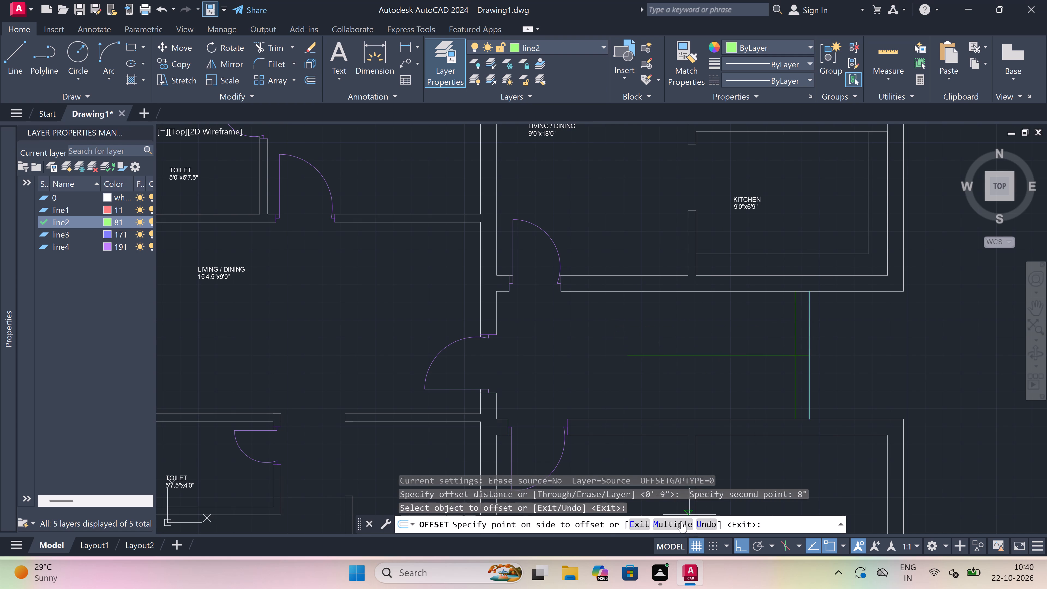
{"action": "left_click", "coordinate": [672, 524]}
{"action": "triple_click", "coordinate": [614, 363]}
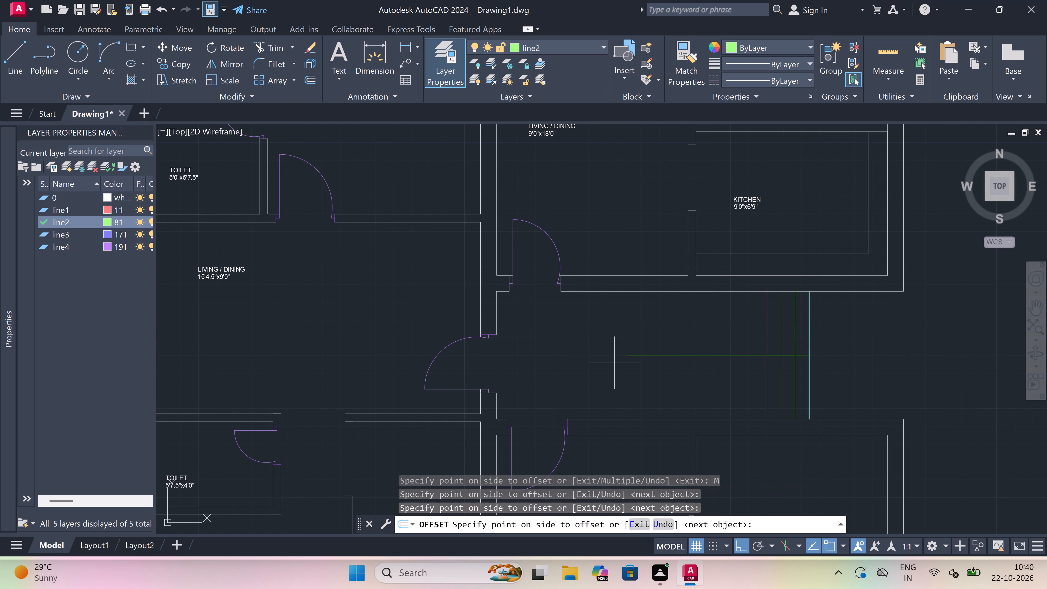
{"action": "triple_click", "coordinate": [614, 363]}
{"action": "triple_click", "coordinate": [613, 363]}
{"action": "left_click", "coordinate": [613, 363]}
{"action": "triple_click", "coordinate": [603, 364]}
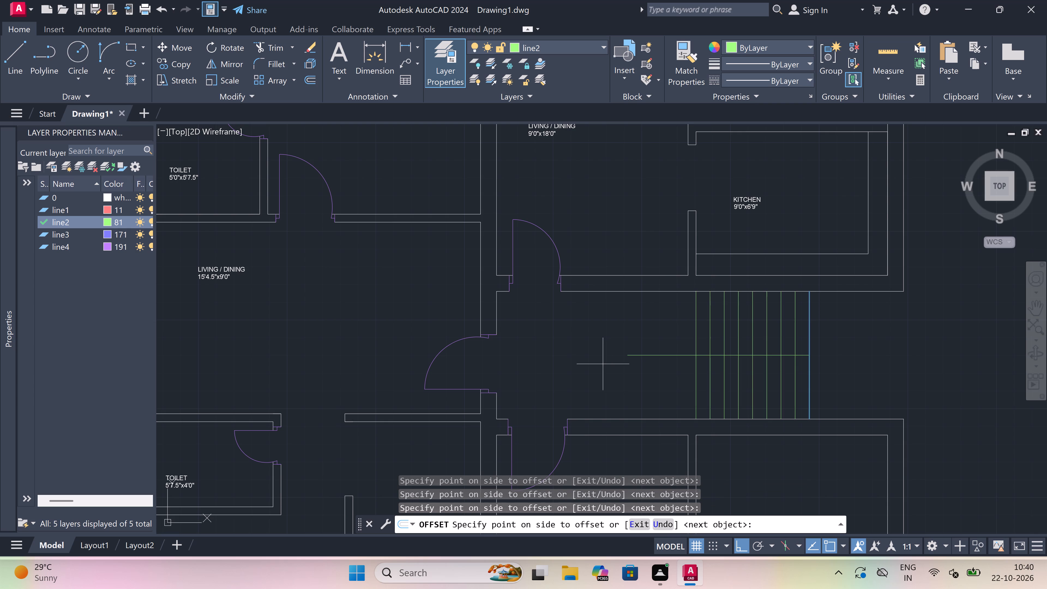
{"action": "triple_click", "coordinate": [603, 363]}
{"action": "triple_click", "coordinate": [602, 364]}
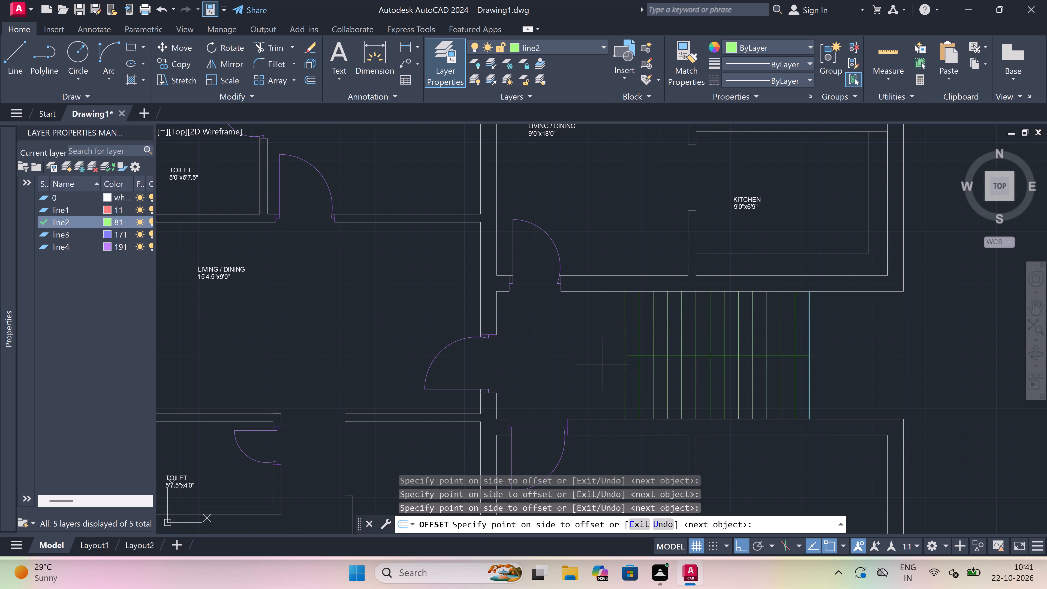
{"action": "key", "text": "Escape"}
Trim the end of the stair's centre line that projects beyond the innermost tread line.
{"action": "type", "text": "tr"}
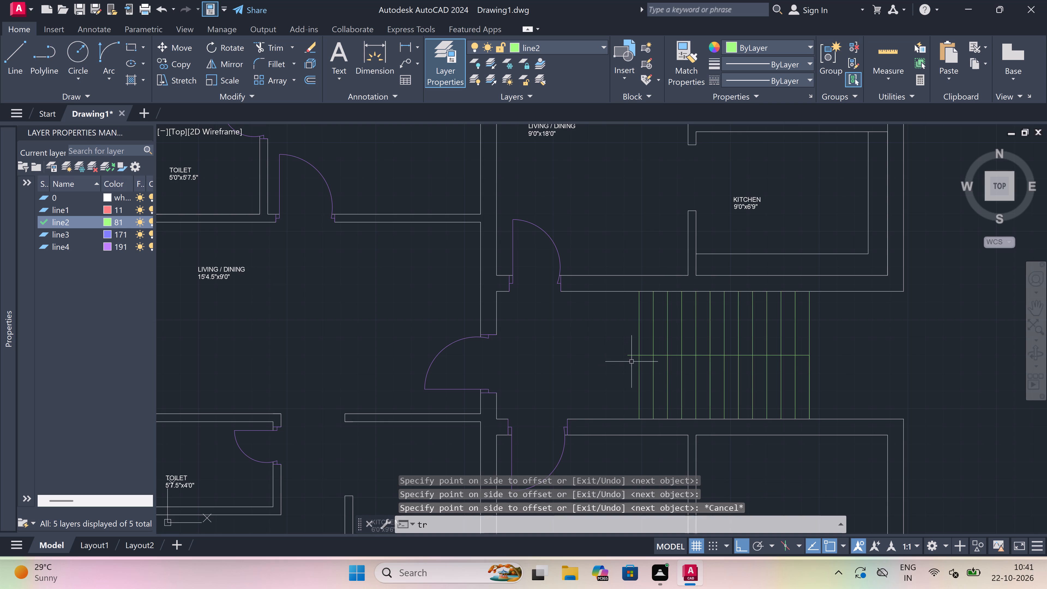
{"action": "key", "text": "space"}
{"action": "scroll", "coordinate": [636, 355], "scroll_direction": "up", "scroll_amount": 1}
{"action": "left_click", "coordinate": [631, 356]}
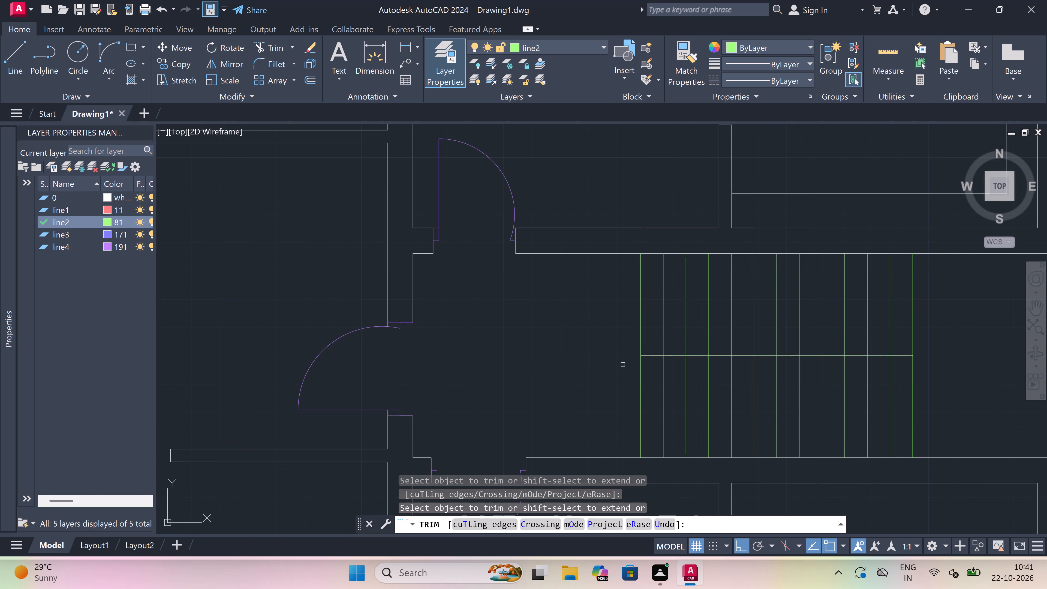
{"action": "key", "text": "Escape"}
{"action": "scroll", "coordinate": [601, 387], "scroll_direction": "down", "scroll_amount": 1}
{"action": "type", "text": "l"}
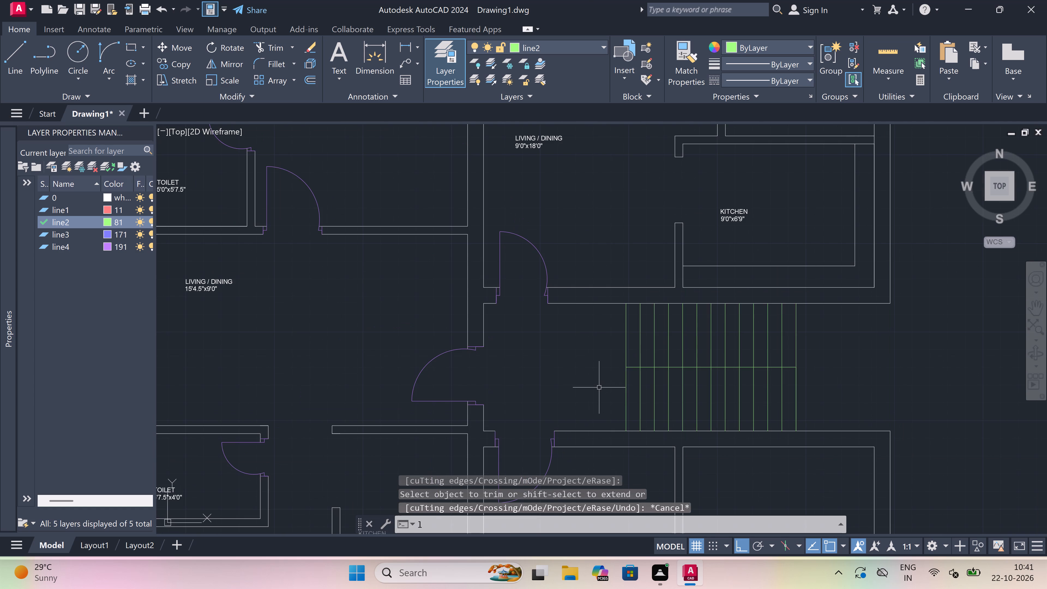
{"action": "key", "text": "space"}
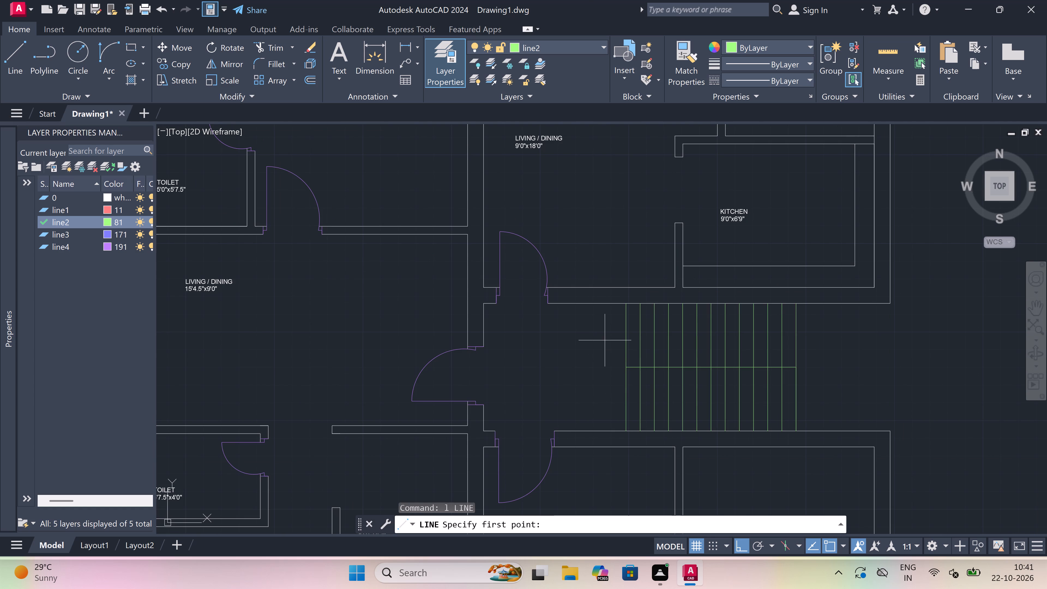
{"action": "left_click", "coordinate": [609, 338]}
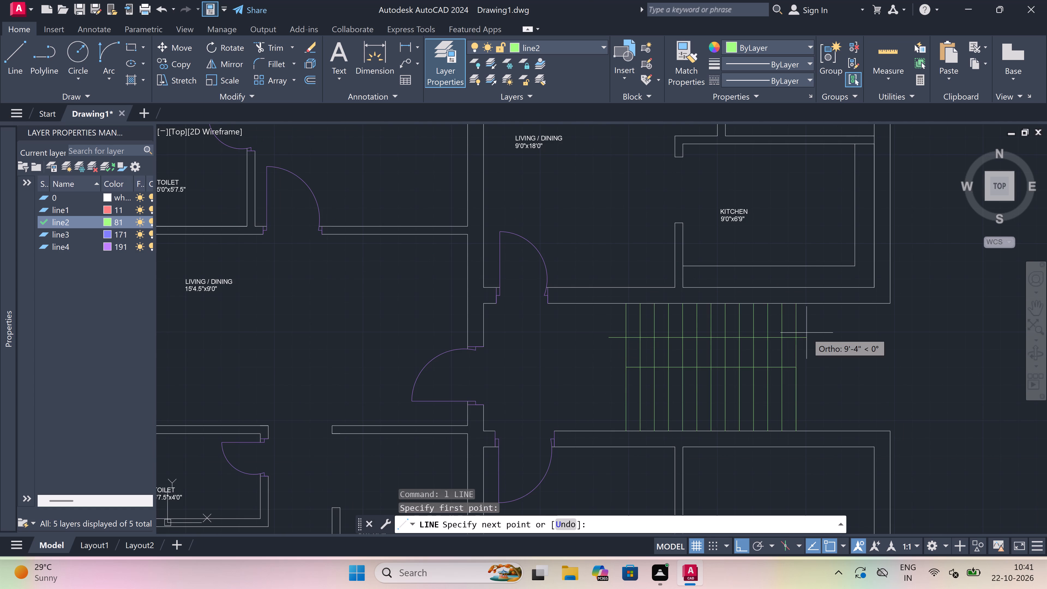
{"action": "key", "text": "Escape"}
Draw the stair direction path: about 10'-5" outward through the upper flight, down past the treads, and back inward to midway along the lower flight.
{"action": "key", "text": "space"}
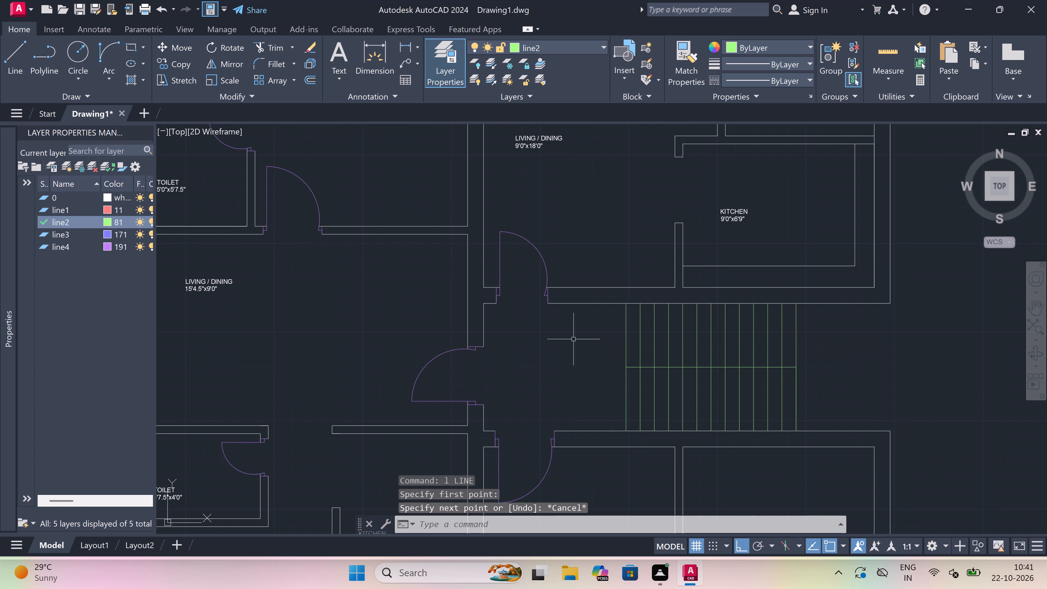
{"action": "left_click", "coordinate": [604, 335]}
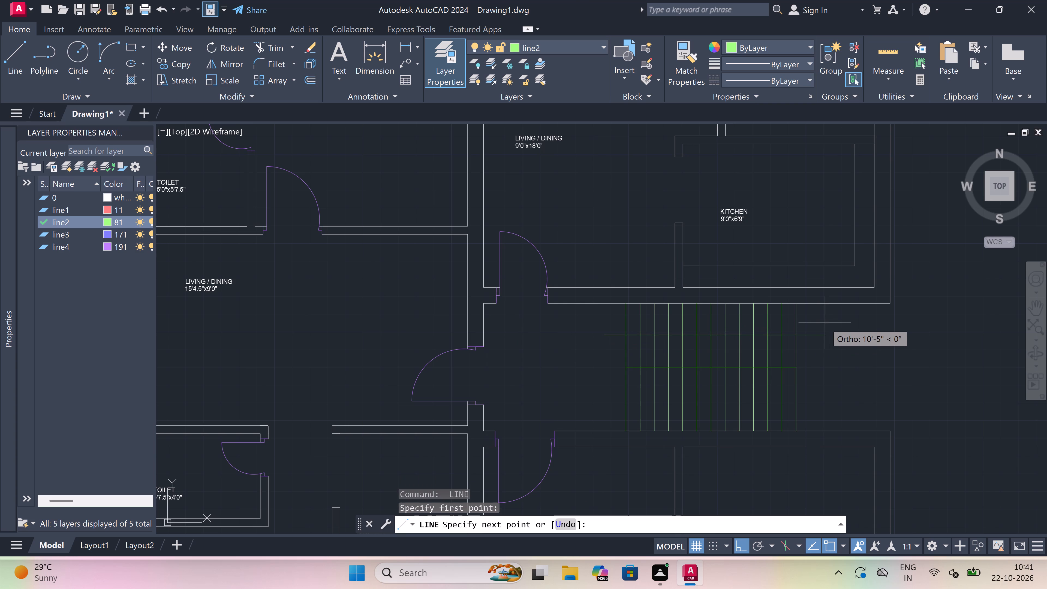
{"action": "double_click", "coordinate": [826, 331]}
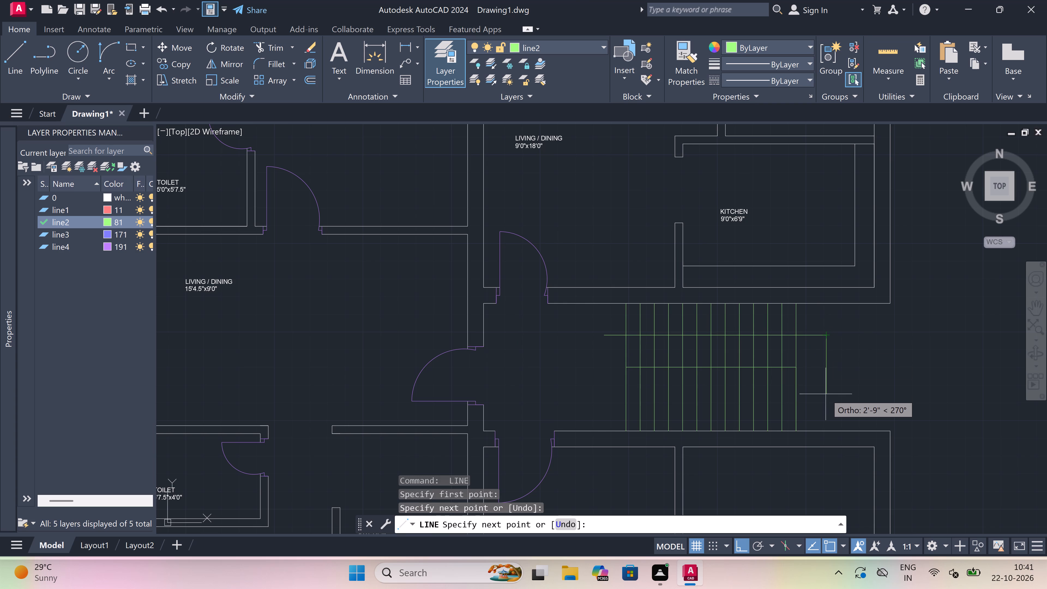
{"action": "left_click", "coordinate": [828, 401]}
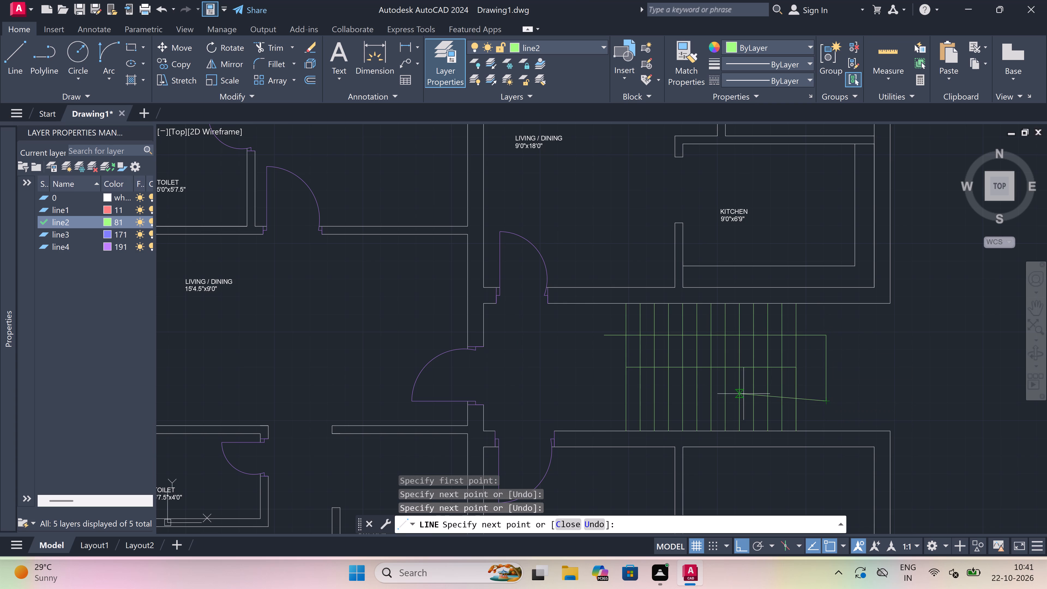
{"action": "left_click", "coordinate": [753, 400]}
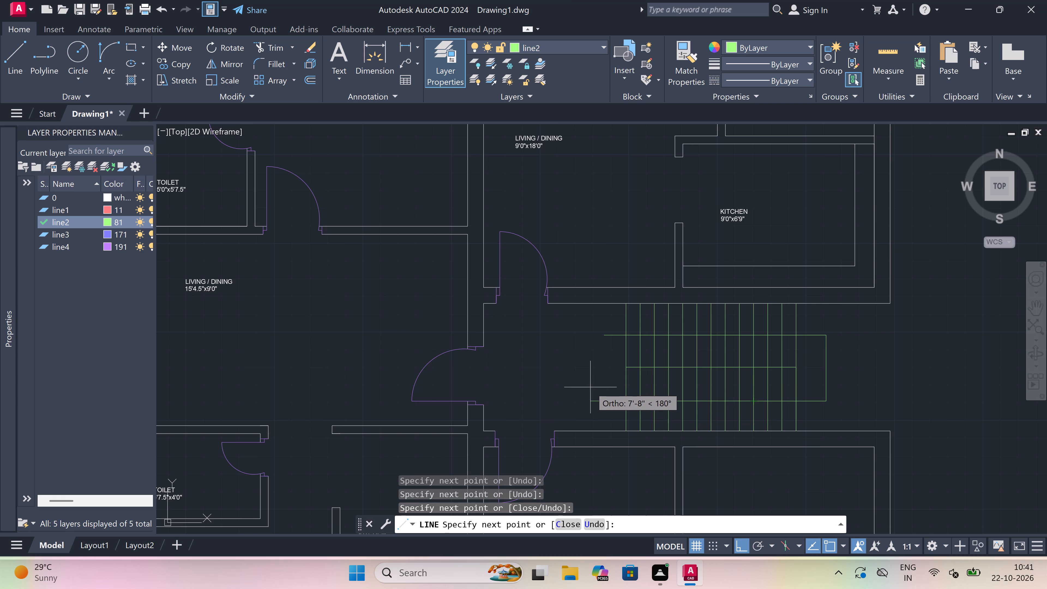
{"action": "key", "text": "Escape"}
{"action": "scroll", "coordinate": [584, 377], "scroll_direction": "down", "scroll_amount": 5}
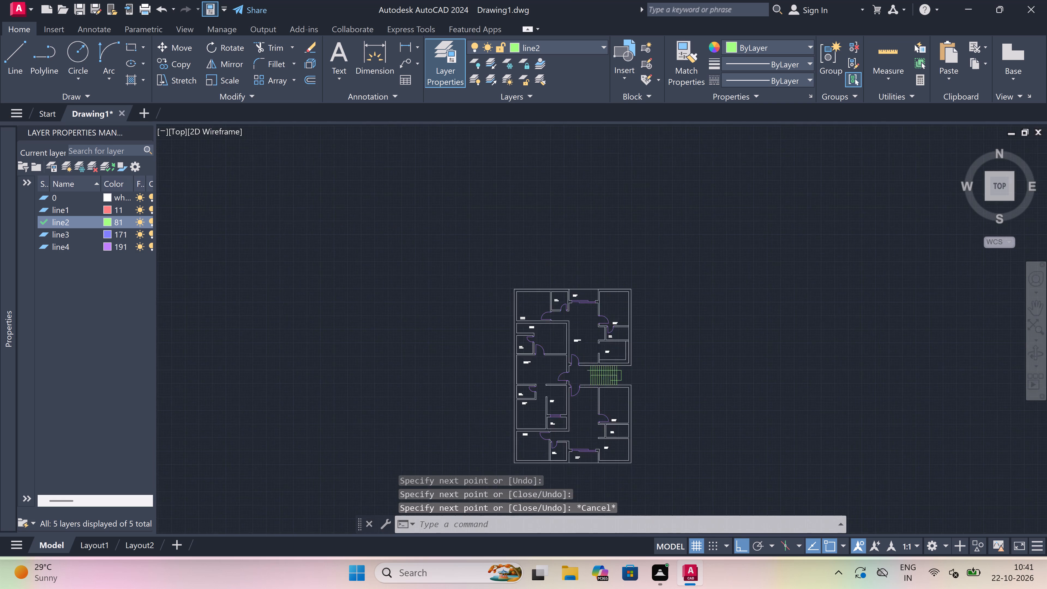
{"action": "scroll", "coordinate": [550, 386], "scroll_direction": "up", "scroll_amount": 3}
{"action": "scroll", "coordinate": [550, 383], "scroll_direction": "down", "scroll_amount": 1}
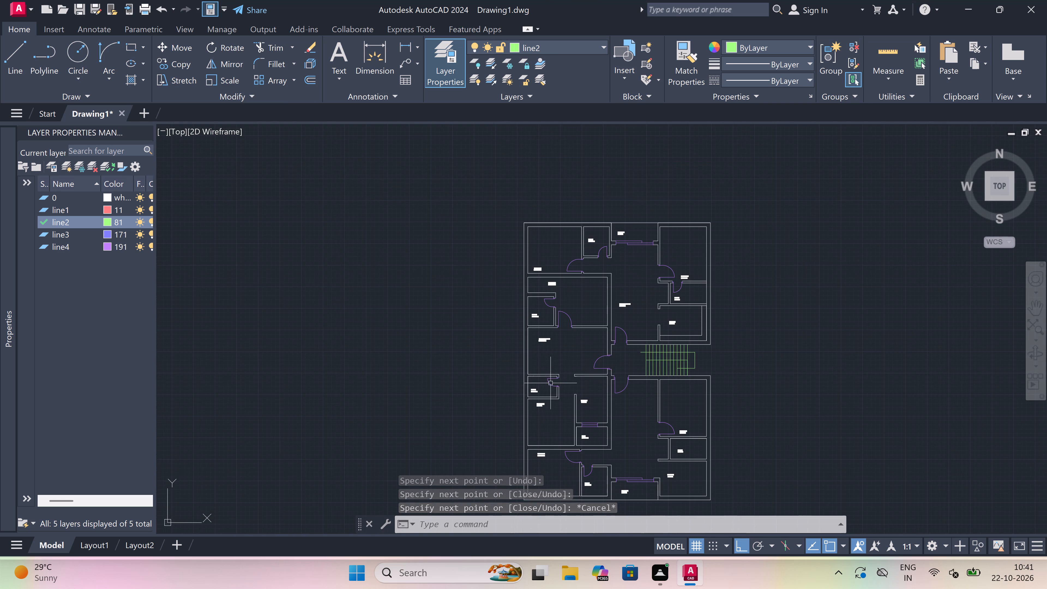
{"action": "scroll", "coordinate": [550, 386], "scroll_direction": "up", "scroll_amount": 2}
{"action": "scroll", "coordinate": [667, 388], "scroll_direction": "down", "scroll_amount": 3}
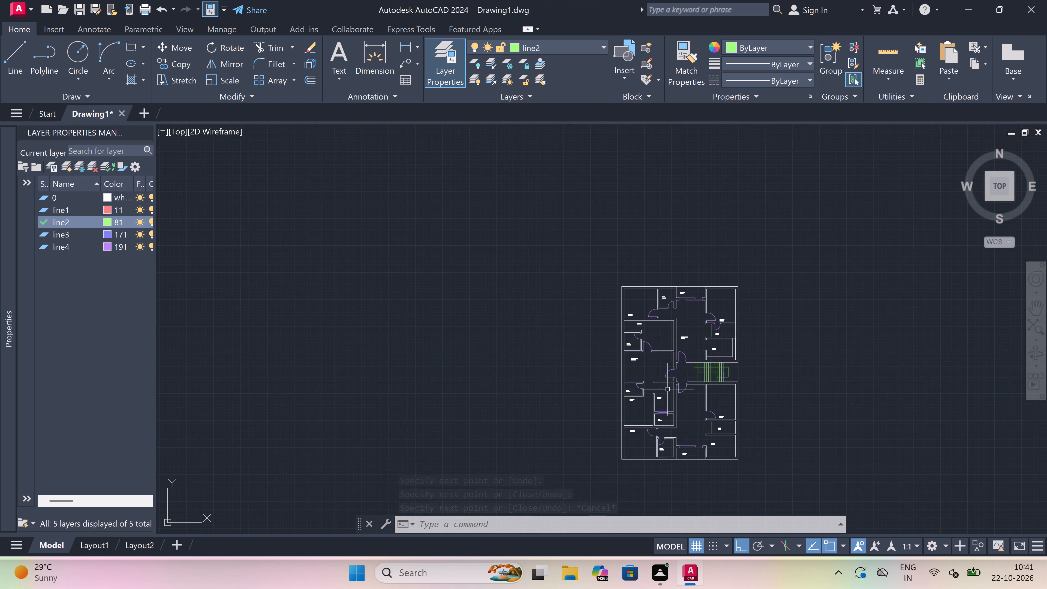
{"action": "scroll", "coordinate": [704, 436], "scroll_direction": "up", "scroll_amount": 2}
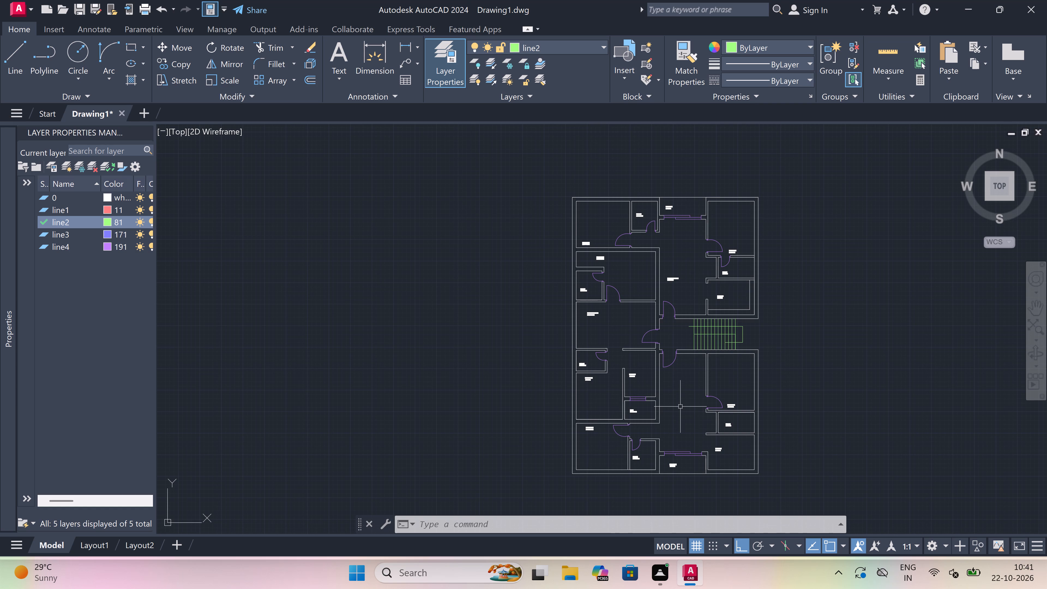
Add a two-line multiline text label on layer 0, LIVING / DINING and 9'0"x18'6", in the living area below the staircase.
{"action": "scroll", "coordinate": [686, 395], "scroll_direction": "up", "scroll_amount": 2}
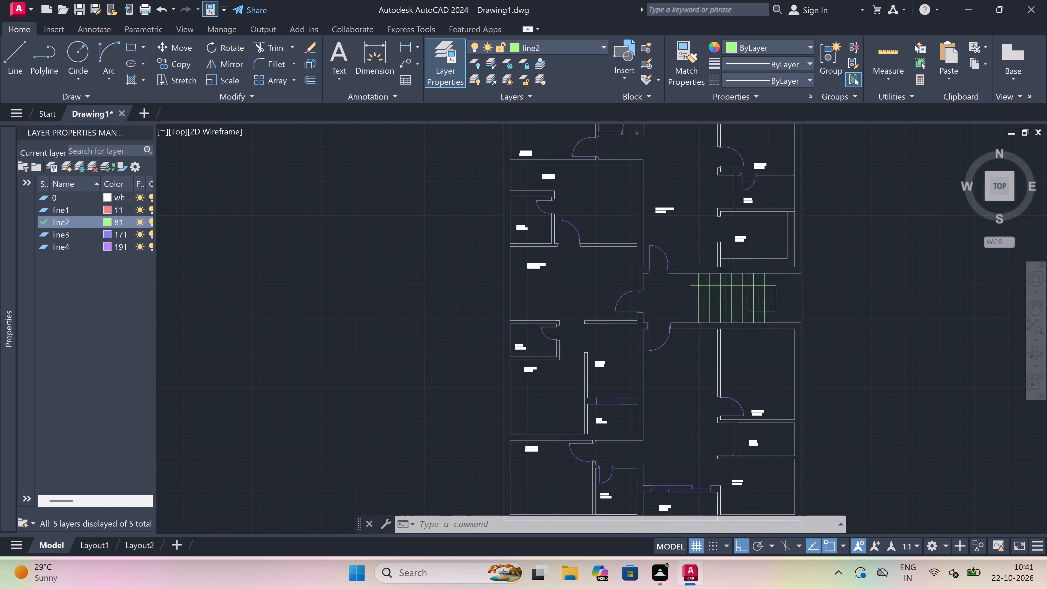
{"action": "type", "text": "mt"}
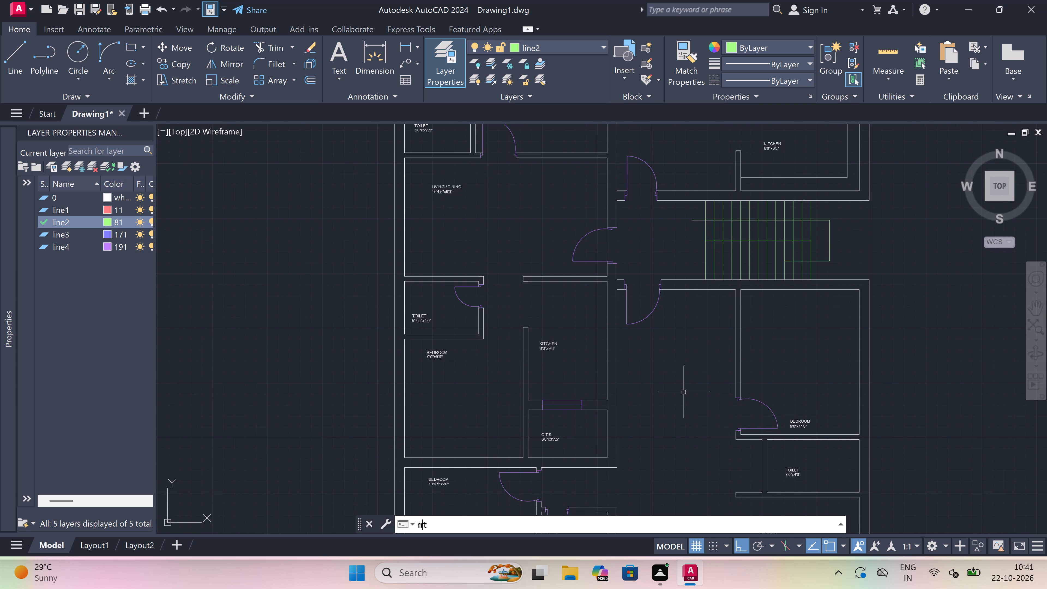
{"action": "key", "text": "space"}
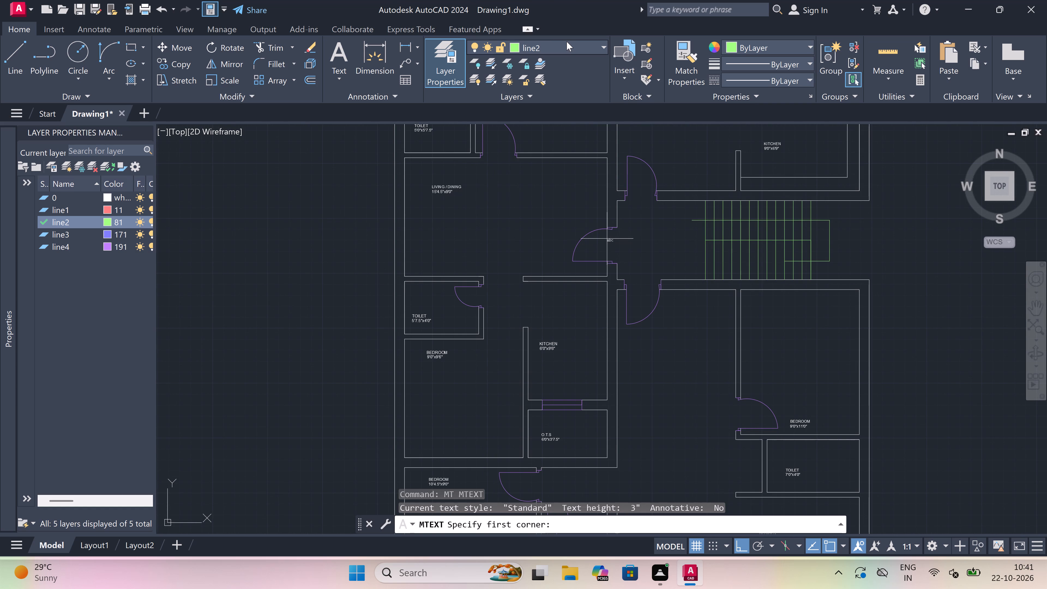
{"action": "double_click", "coordinate": [567, 43]}
{"action": "left_click", "coordinate": [569, 48]}
{"action": "left_click", "coordinate": [561, 64]}
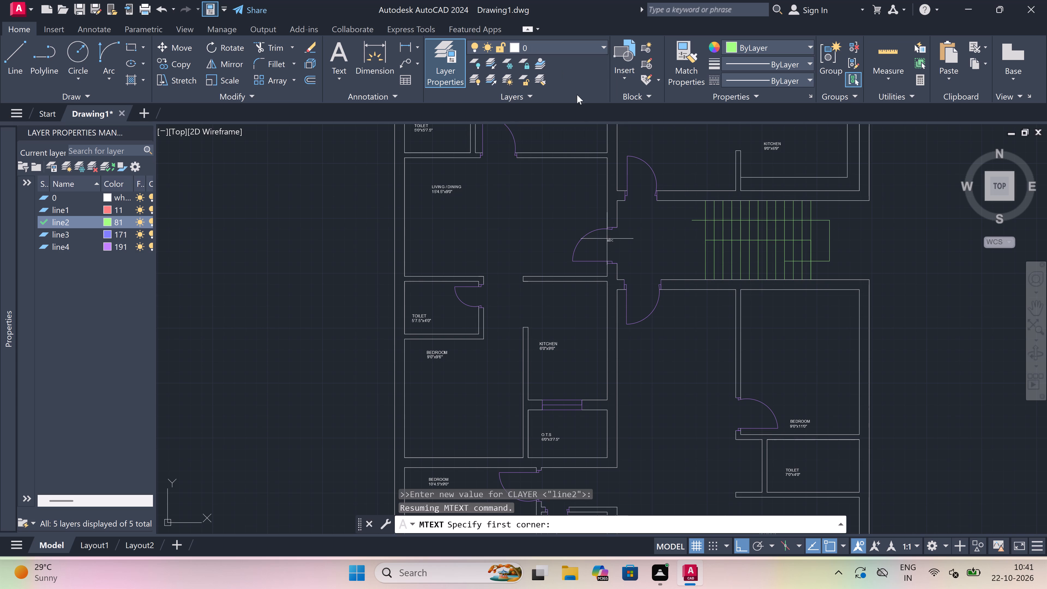
{"action": "scroll", "coordinate": [683, 386], "scroll_direction": "down", "scroll_amount": 3}
{"action": "scroll", "coordinate": [682, 403], "scroll_direction": "up", "scroll_amount": 3}
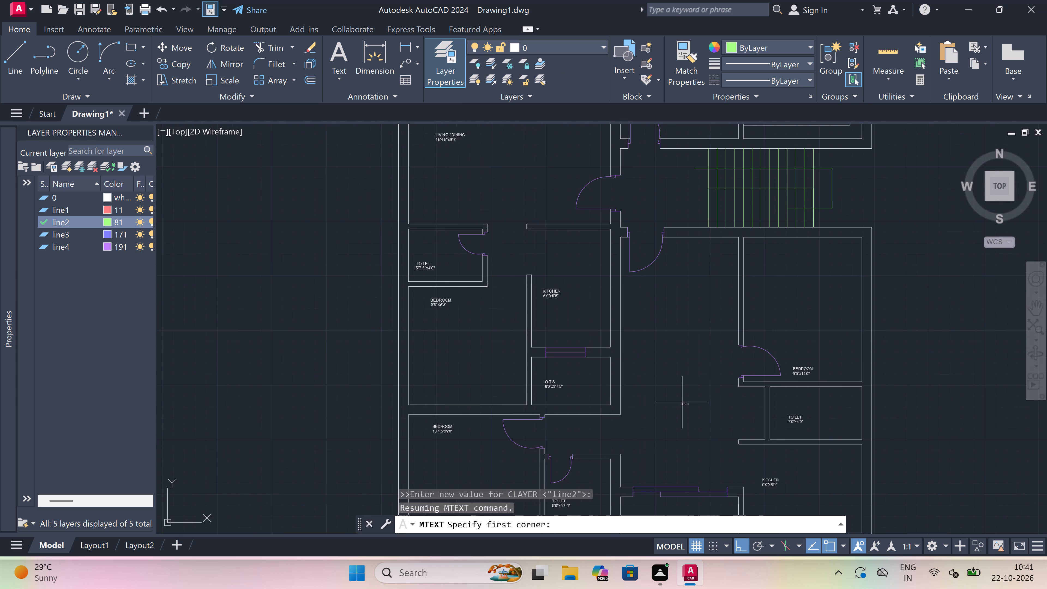
{"action": "left_click", "coordinate": [641, 378]}
{"action": "left_click", "coordinate": [920, 363]}
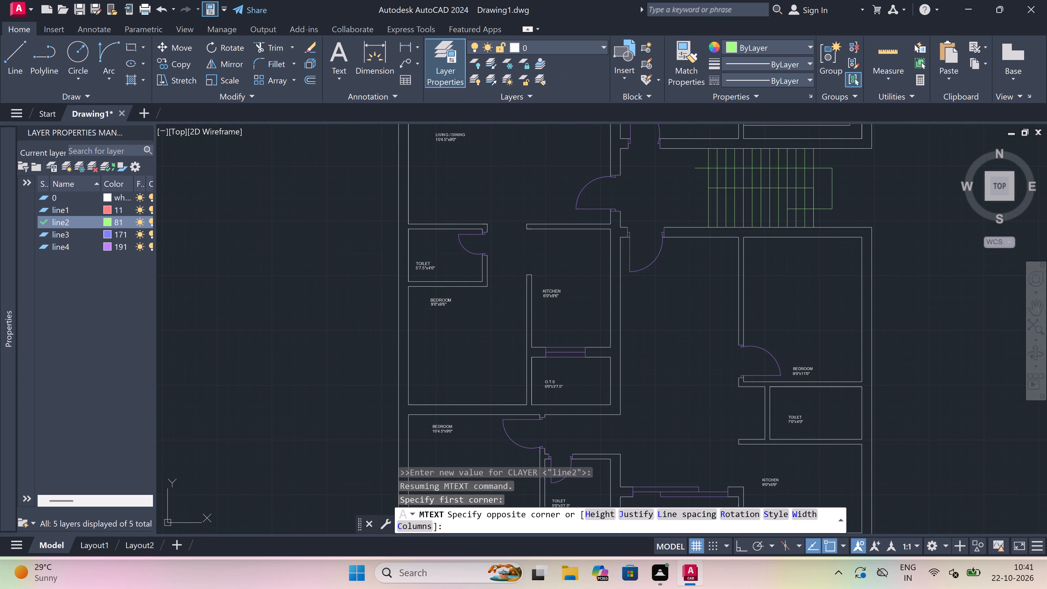
{"action": "scroll", "coordinate": [668, 380], "scroll_direction": "up", "scroll_amount": 2}
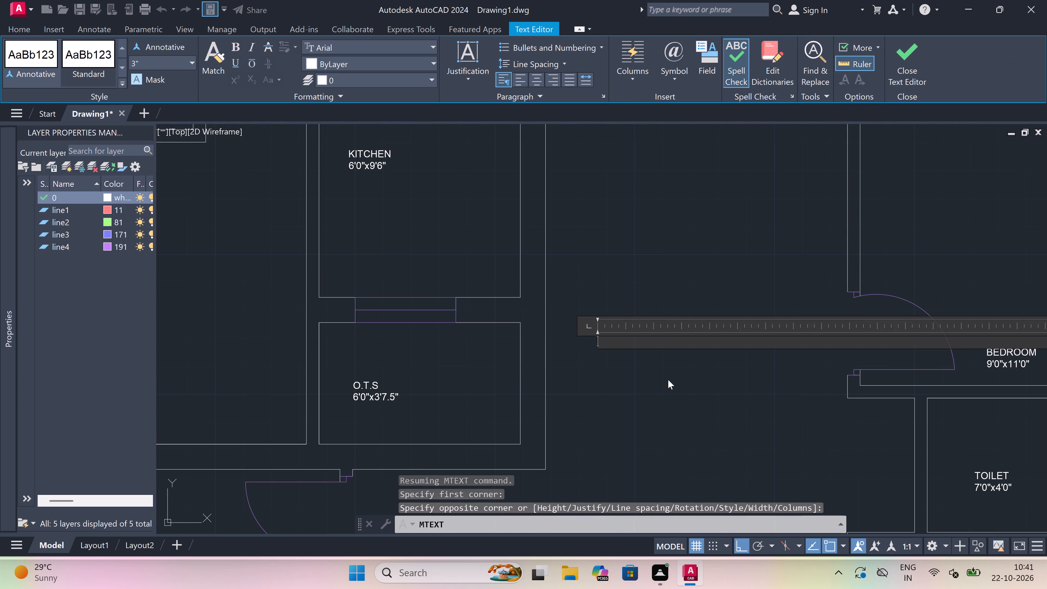
{"action": "type", "text": "LIVING"}
{"action": "key", "text": "space"}
{"action": "type", "text": "/ DINING"}
{"action": "key", "text": "space"}
{"action": "key", "text": "Return"}
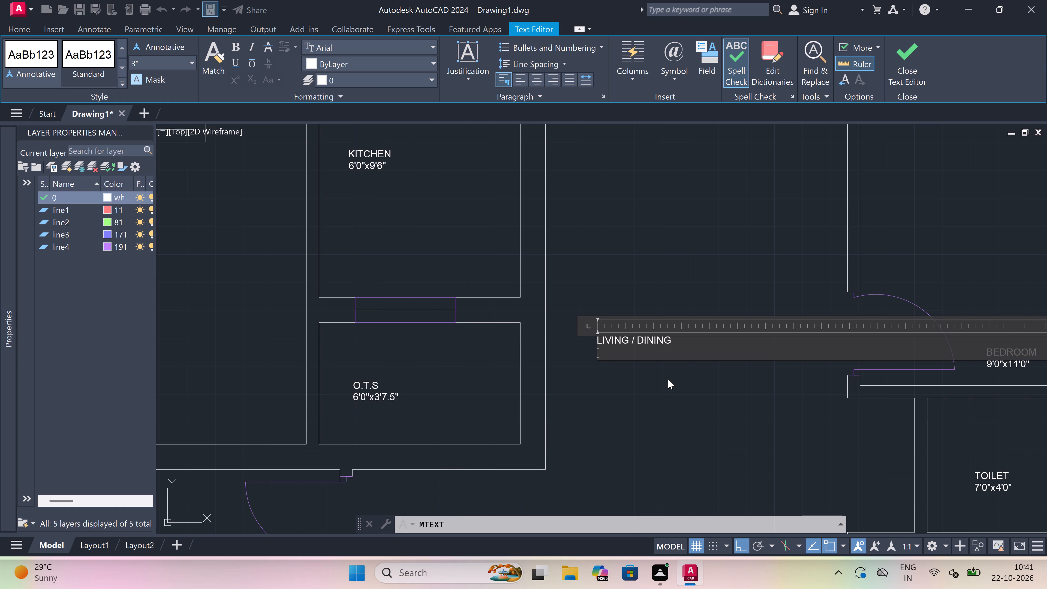
{"action": "type", "text": "9'0"}
{"action": "type", "text": "\"x"}
{"action": "type", "text": "18'6\""}
{"action": "left_click", "coordinate": [668, 380]}
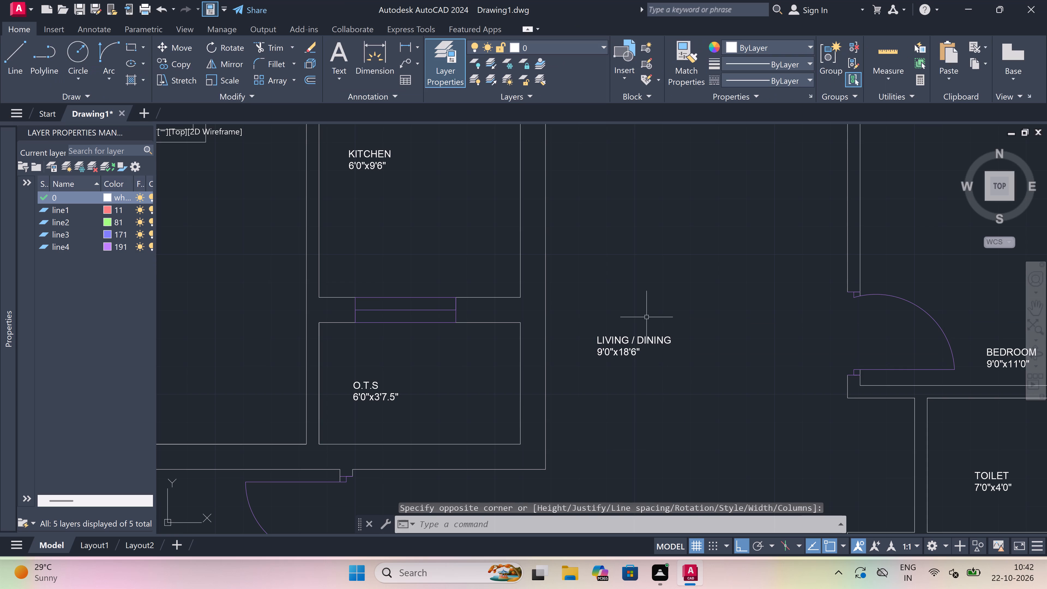
Select all room labels similar to the new LIVING / DINING text and set their text height to 5".
{"action": "double_click", "coordinate": [646, 323]}
{"action": "left_click_drag", "start_coordinate": [581, 411], "coordinate": [584, 409]}
{"action": "right_click", "coordinate": [609, 245]}
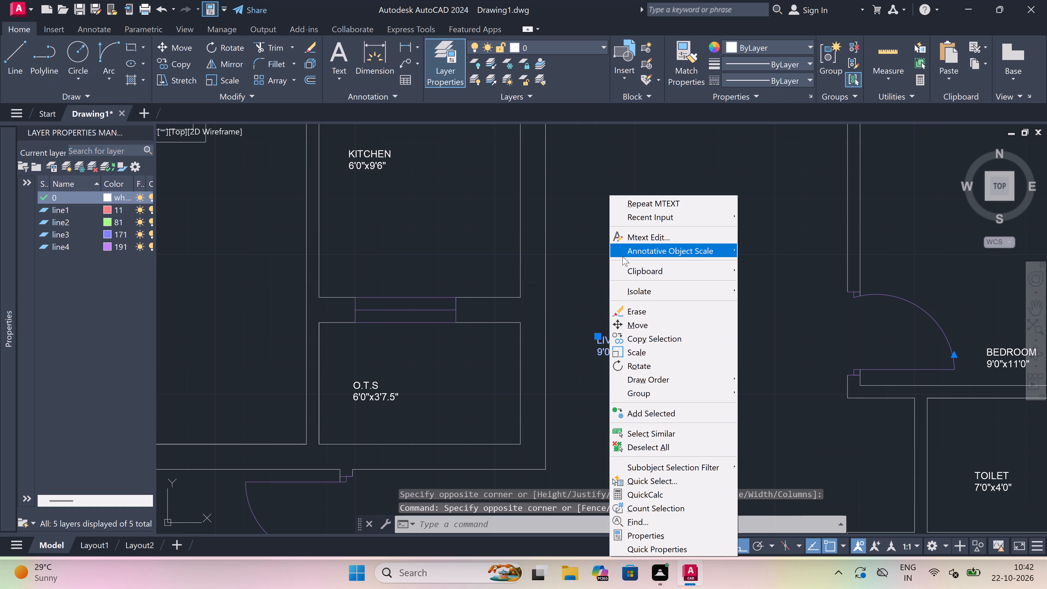
{"action": "left_click", "coordinate": [664, 433]}
{"action": "right_click", "coordinate": [636, 277]}
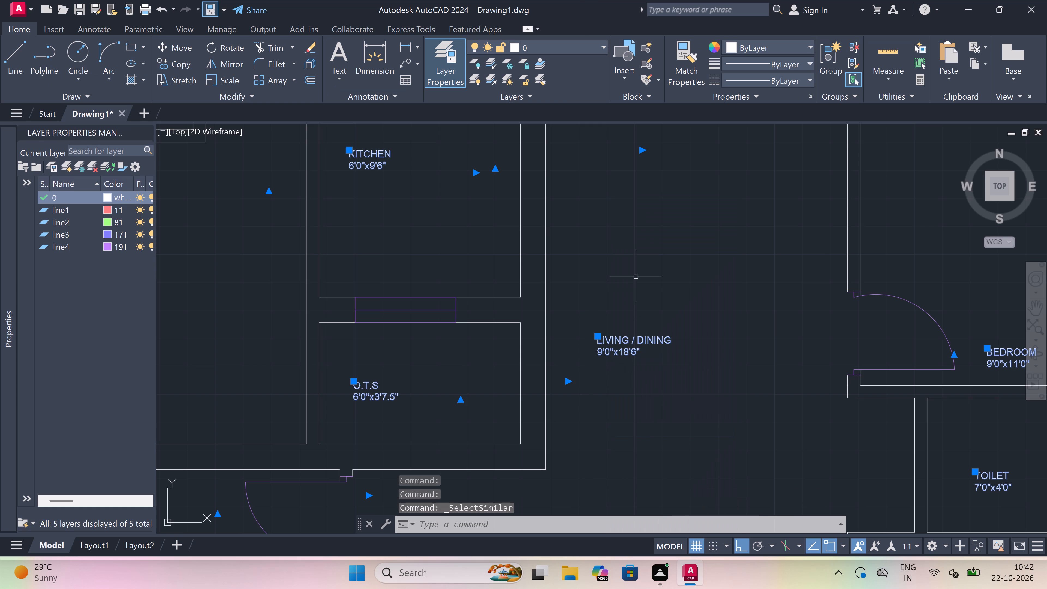
{"action": "left_click", "coordinate": [671, 534]}
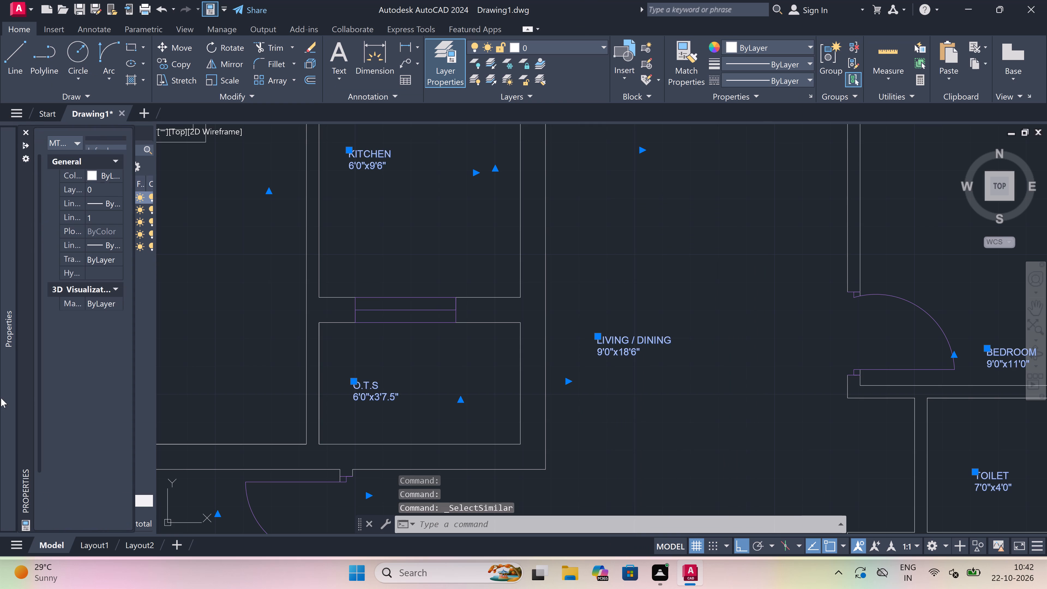
{"action": "left_click", "coordinate": [99, 402]}
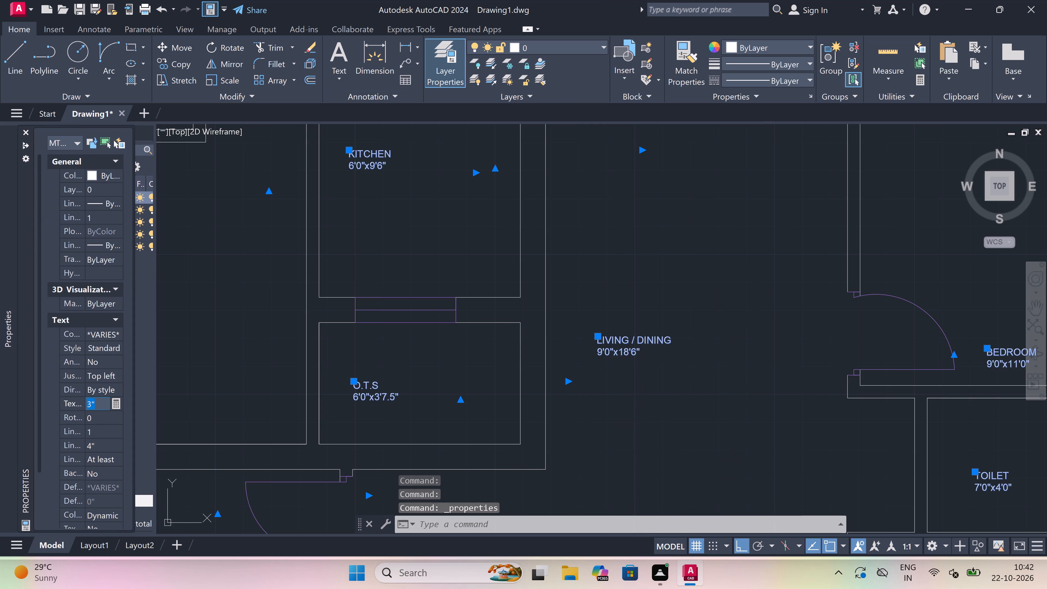
{"action": "key", "text": "BackSpace"}
{"action": "key", "text": "BackSpace"}
{"action": "type", "text": "5\""}
{"action": "left_click", "coordinate": [355, 270]}
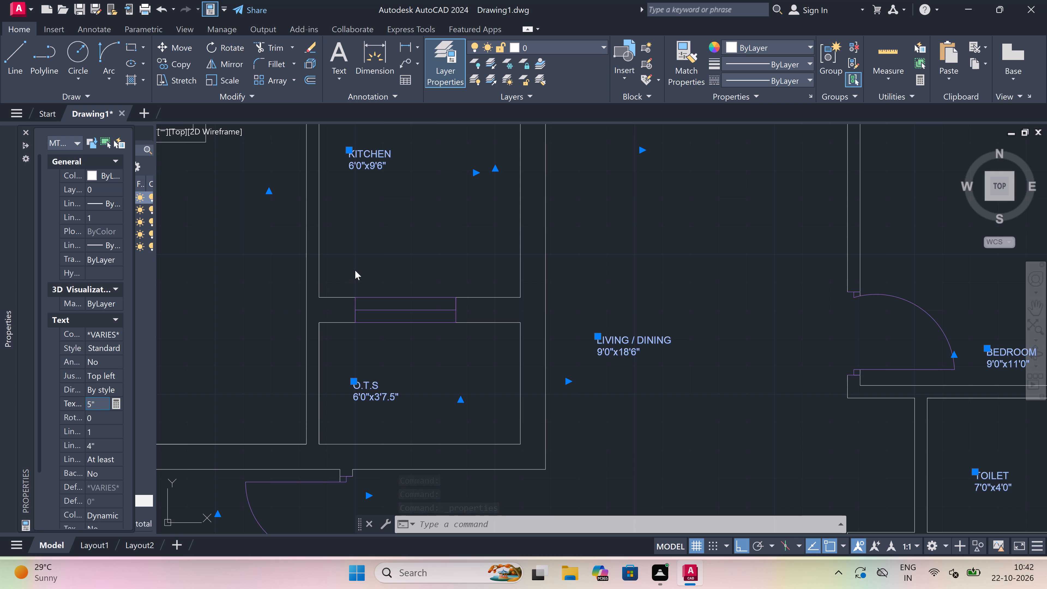
{"action": "key", "text": "Escape"}
{"action": "key", "text": "Escape"}
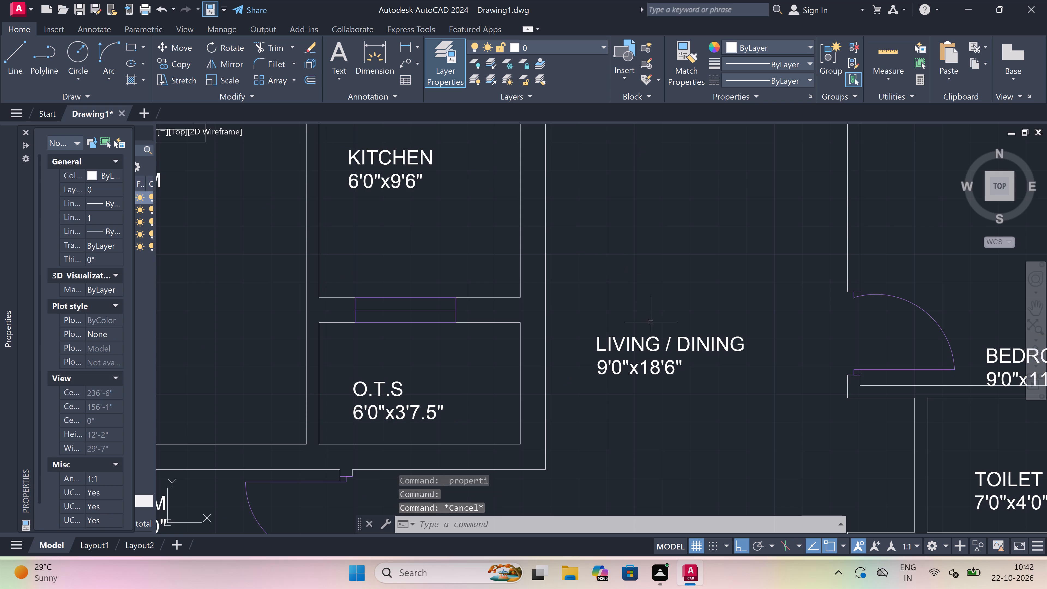
Move the BEDROOM 10'4.5"x9'0" label in the upper-left bedroom slightly up, away from the wall beneath it.
{"action": "scroll", "coordinate": [642, 340], "scroll_direction": "down", "scroll_amount": 5}
{"action": "scroll", "coordinate": [638, 336], "scroll_direction": "up", "scroll_amount": 2}
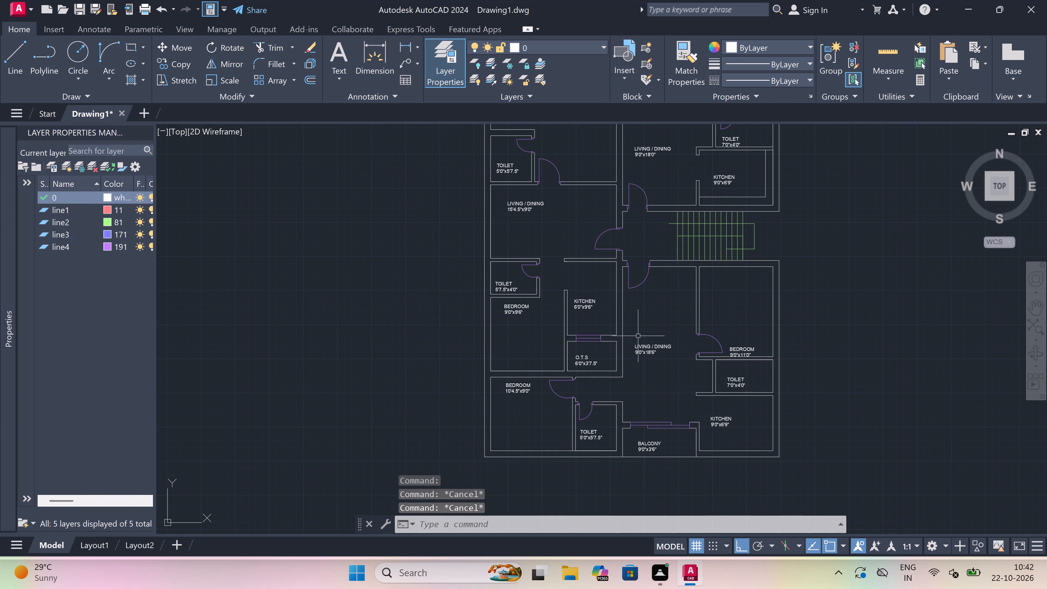
{"action": "scroll", "coordinate": [638, 336], "scroll_direction": "down", "scroll_amount": 2}
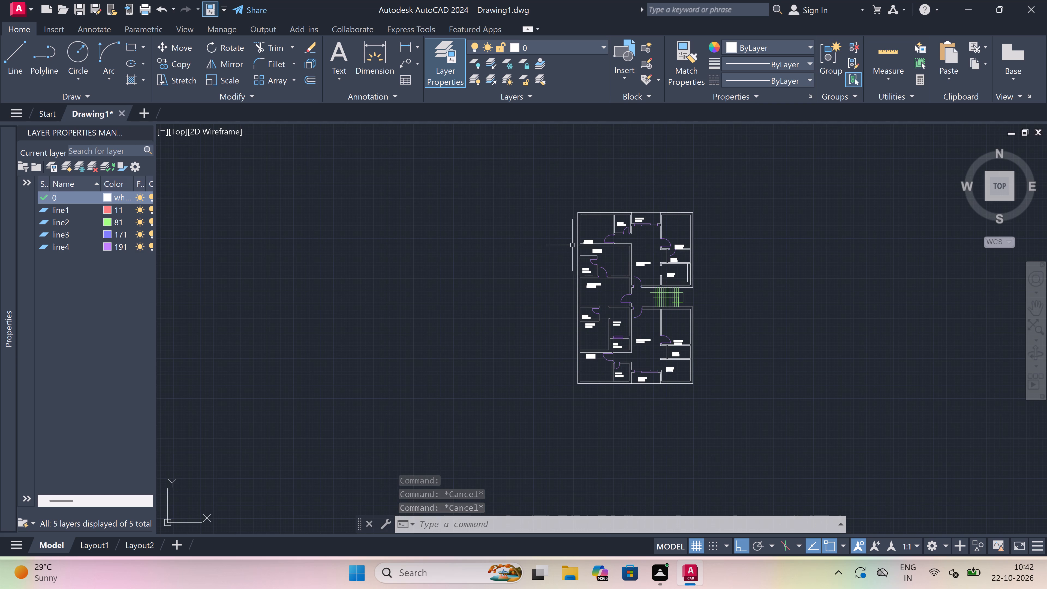
{"action": "scroll", "coordinate": [573, 241], "scroll_direction": "up", "scroll_amount": 2}
{"action": "scroll", "coordinate": [594, 290], "scroll_direction": "up", "scroll_amount": 2}
{"action": "scroll", "coordinate": [594, 290], "scroll_direction": "down", "scroll_amount": 3}
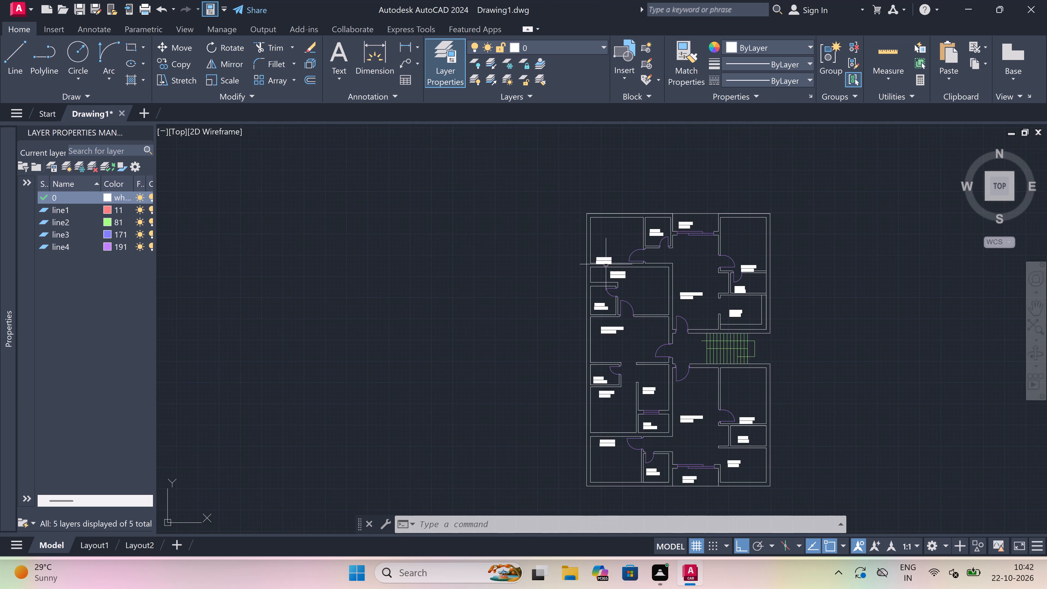
{"action": "scroll", "coordinate": [616, 250], "scroll_direction": "up", "scroll_amount": 2}
{"action": "scroll", "coordinate": [607, 300], "scroll_direction": "up", "scroll_amount": 1}
{"action": "scroll", "coordinate": [606, 307], "scroll_direction": "down", "scroll_amount": 2}
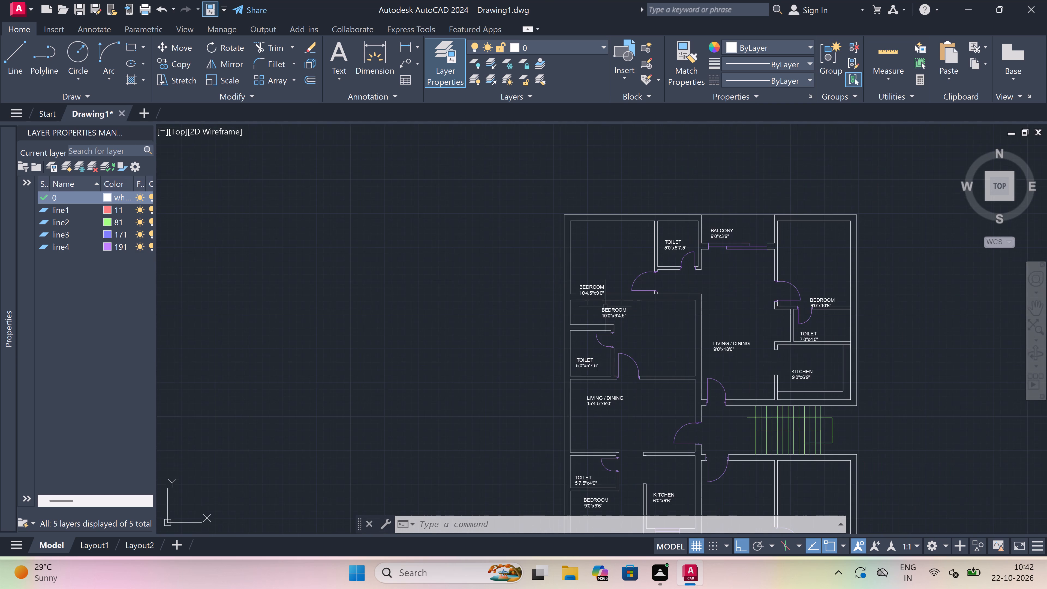
{"action": "scroll", "coordinate": [597, 284], "scroll_direction": "up", "scroll_amount": 2}
{"action": "left_click", "coordinate": [580, 289]}
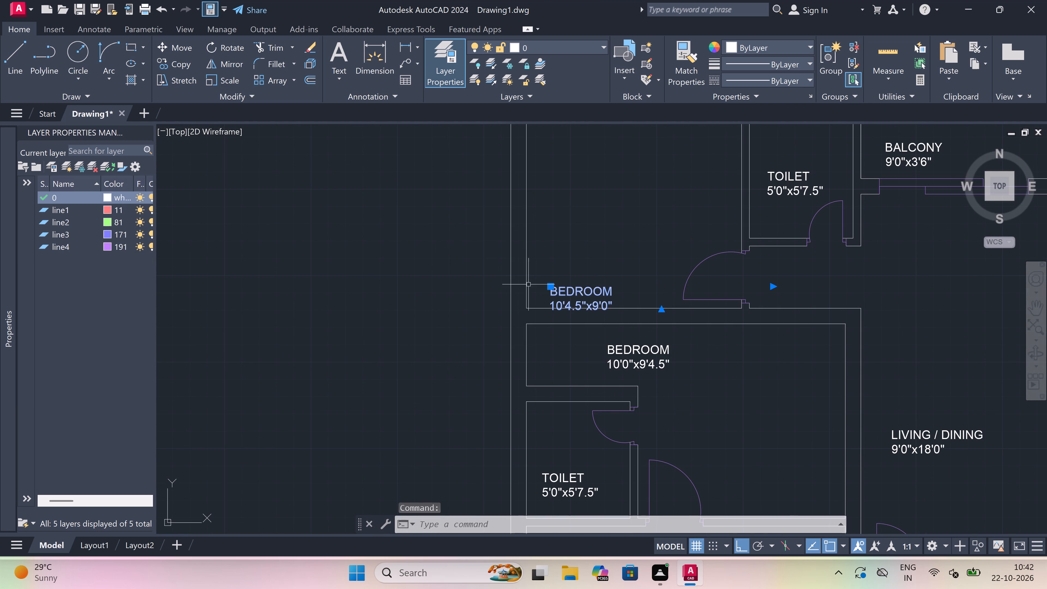
{"action": "scroll", "coordinate": [554, 281], "scroll_direction": "up", "scroll_amount": 2}
{"action": "left_click", "coordinate": [544, 294]}
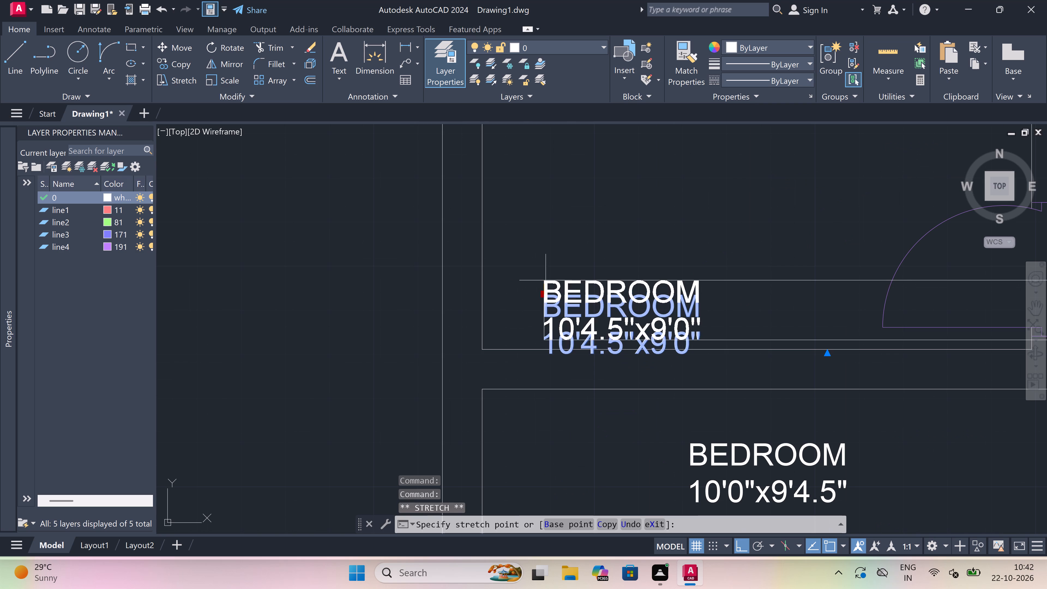
{"action": "left_click", "coordinate": [547, 267]}
{"action": "key", "text": "Escape"}
Move the TOILET 5'0"x5'7.5" label beside the upper balcony slightly down within its room.
{"action": "scroll", "coordinate": [530, 354], "scroll_direction": "down", "scroll_amount": 4}
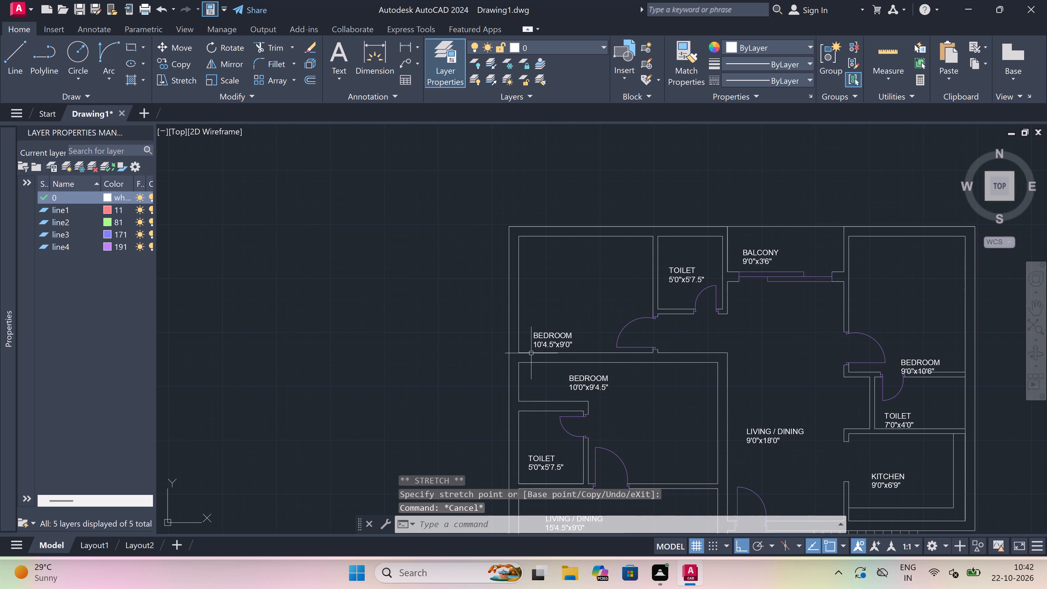
{"action": "scroll", "coordinate": [629, 292], "scroll_direction": "down", "scroll_amount": 3}
{"action": "scroll", "coordinate": [648, 284], "scroll_direction": "up", "scroll_amount": 2}
{"action": "left_click_drag", "start_coordinate": [648, 284], "coordinate": [643, 285]}
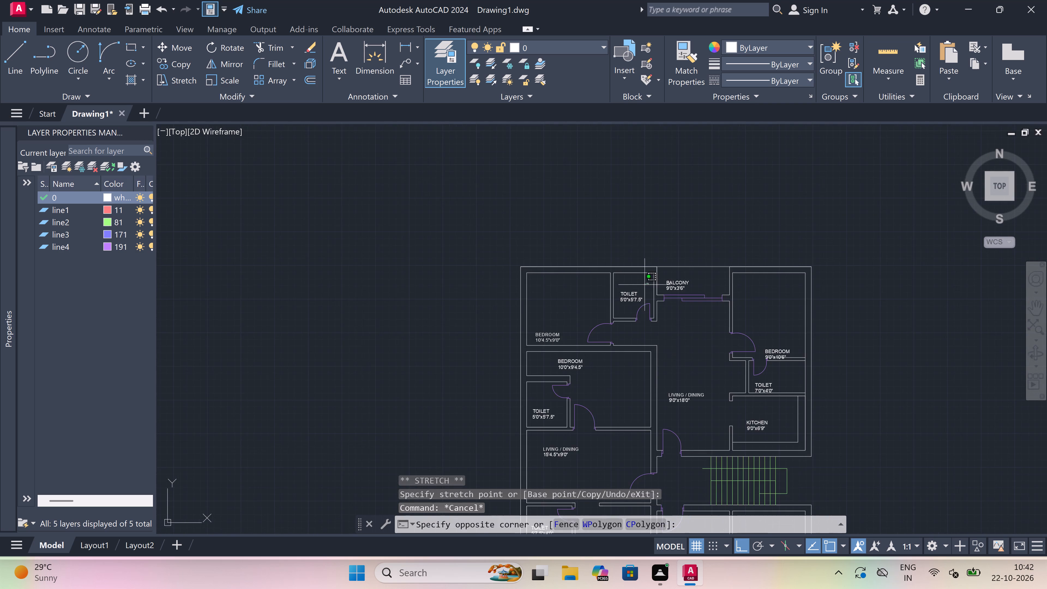
{"action": "scroll", "coordinate": [613, 294], "scroll_direction": "up", "scroll_amount": 2}
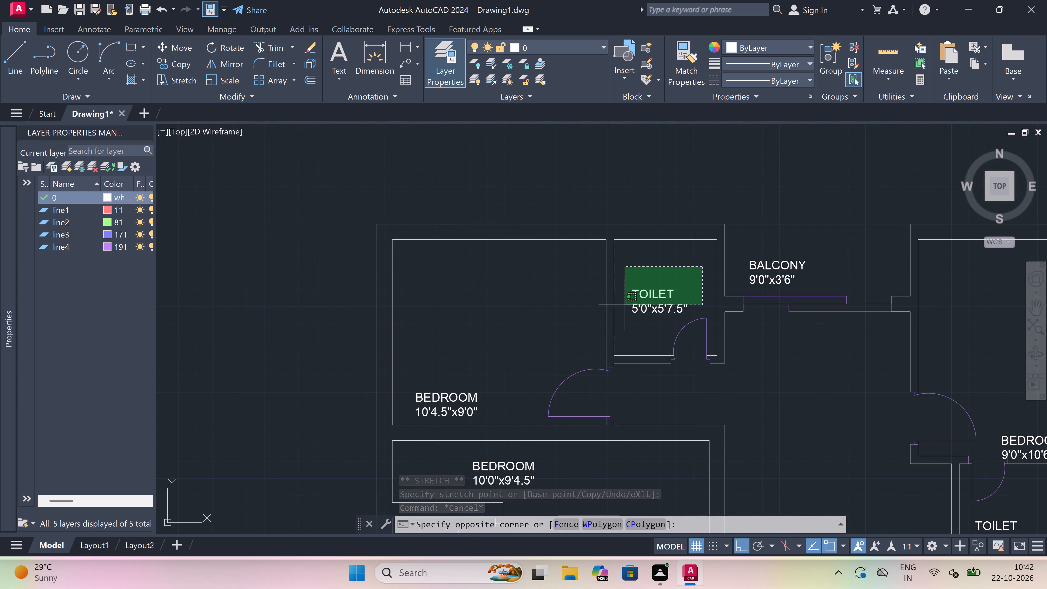
{"action": "left_click", "coordinate": [625, 305]}
{"action": "left_click_drag", "start_coordinate": [625, 305], "coordinate": [625, 301]}
{"action": "key", "text": "Escape"}
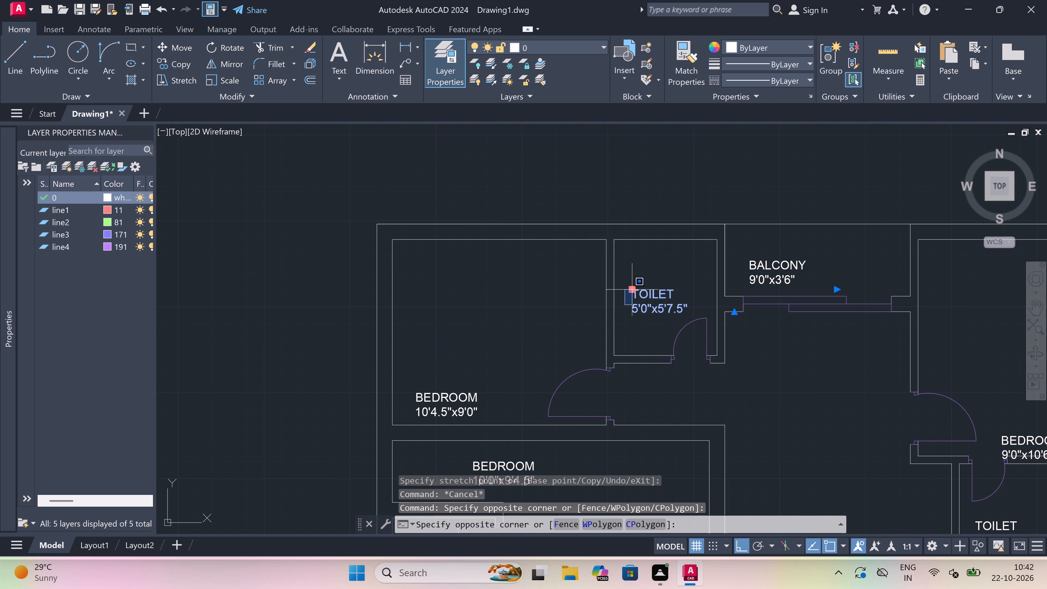
{"action": "left_click", "coordinate": [629, 292]}
{"action": "scroll", "coordinate": [626, 302], "scroll_direction": "up", "scroll_amount": 2}
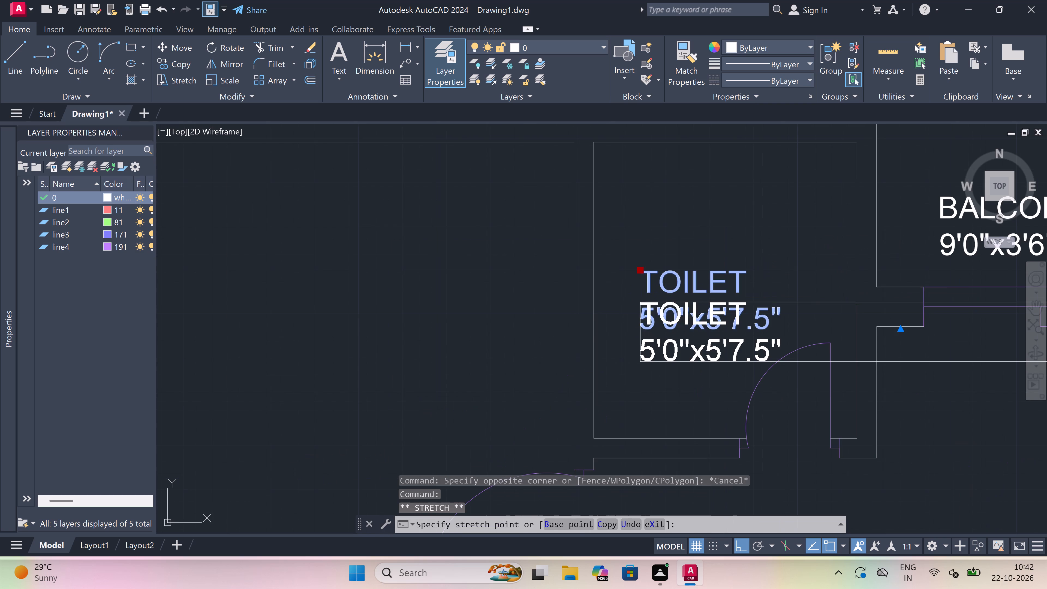
{"action": "left_click", "coordinate": [626, 301]}
{"action": "key", "text": "Escape"}
Turn Ortho off and move the BEDROOM 9'0"x10'6" label up and slightly right, clear of the wall line.
{"action": "scroll", "coordinate": [626, 301], "scroll_direction": "down", "scroll_amount": 2}
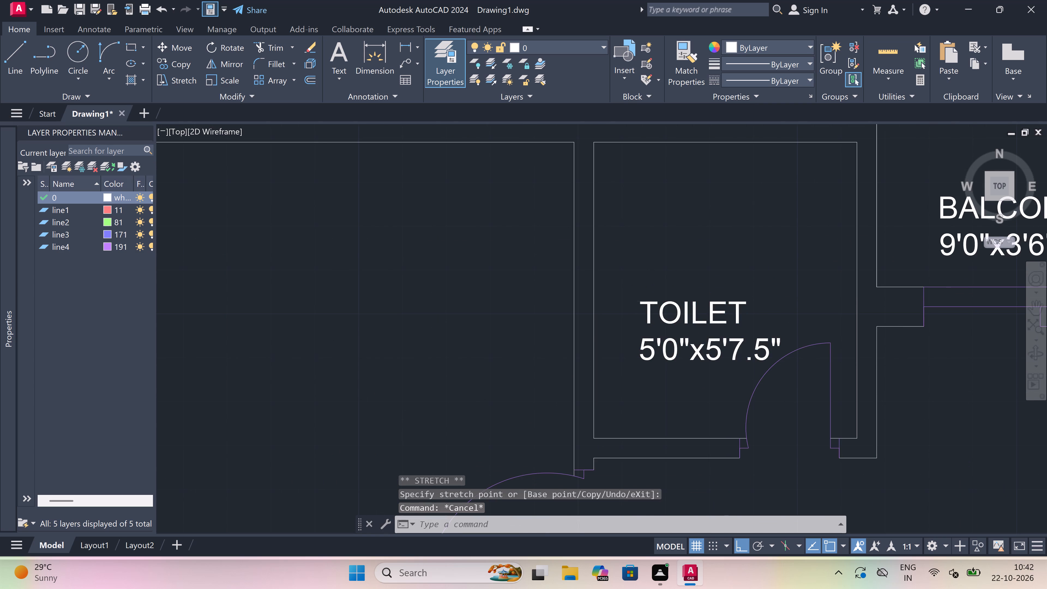
{"action": "scroll", "coordinate": [626, 301], "scroll_direction": "down", "scroll_amount": 2}
{"action": "scroll", "coordinate": [793, 374], "scroll_direction": "up", "scroll_amount": 2}
{"action": "scroll", "coordinate": [764, 333], "scroll_direction": "up", "scroll_amount": 1}
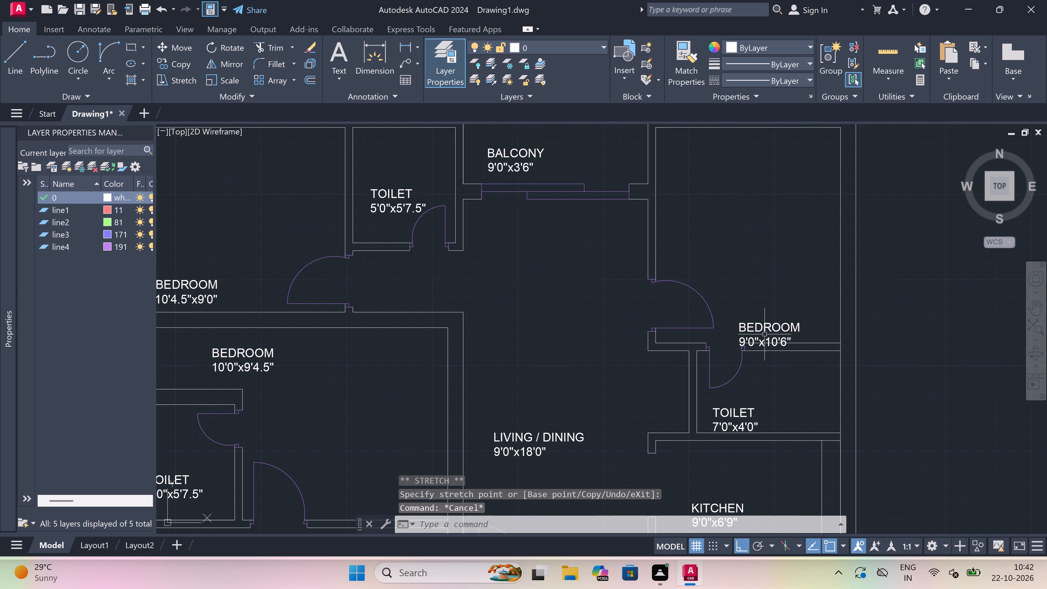
{"action": "scroll", "coordinate": [764, 333], "scroll_direction": "up", "scroll_amount": 2}
{"action": "left_click", "coordinate": [745, 319]}
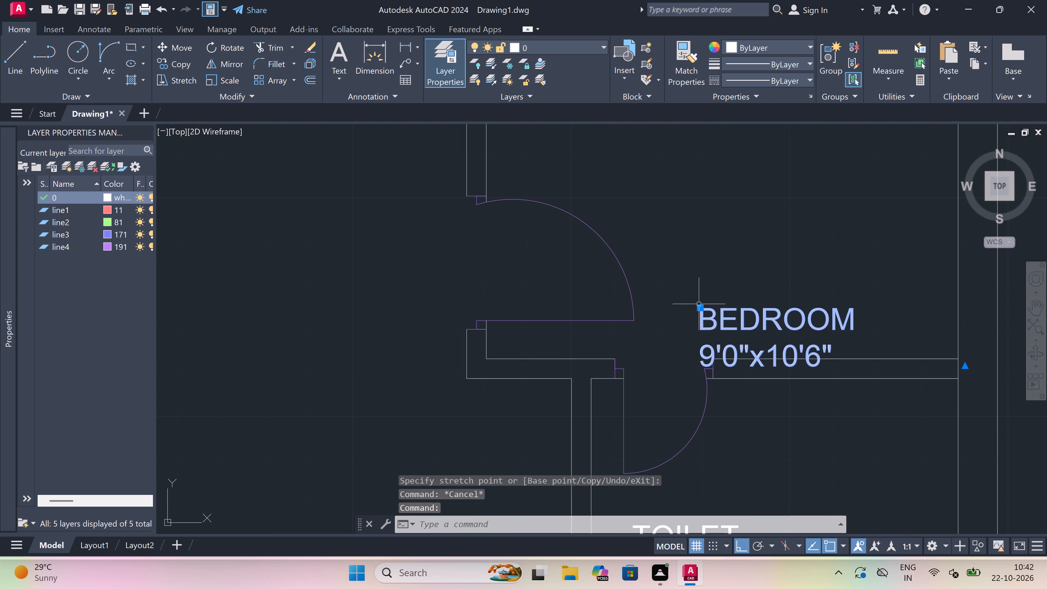
{"action": "left_click", "coordinate": [699, 305]}
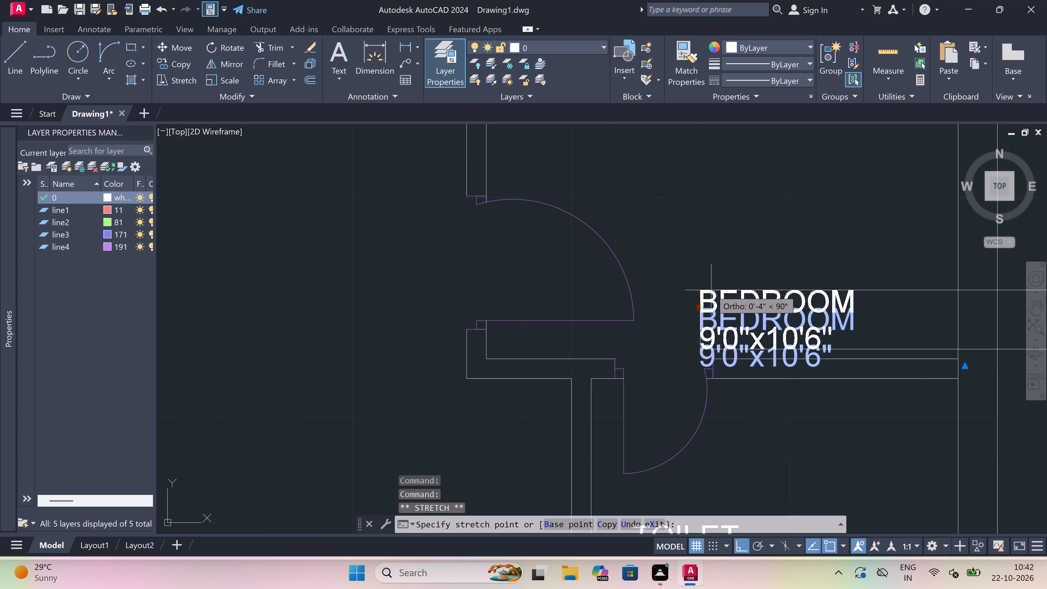
{"action": "key", "text": "F8"}
{"action": "left_click", "coordinate": [719, 289]}
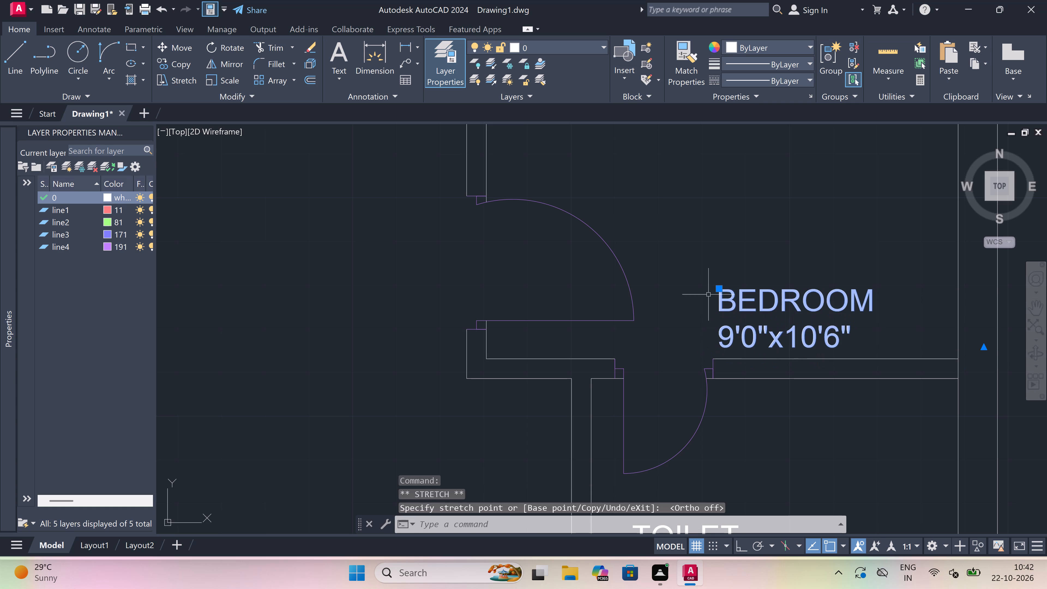
{"action": "key", "text": "Escape"}
Move the TOILET 7'0"x4'0" label above the upper-right kitchen slightly up and left, away from the wall below.
{"action": "scroll", "coordinate": [693, 299], "scroll_direction": "down", "scroll_amount": 4}
{"action": "scroll", "coordinate": [683, 336], "scroll_direction": "up", "scroll_amount": 4}
{"action": "left_click", "coordinate": [688, 331]}
{"action": "left_click", "coordinate": [680, 341]}
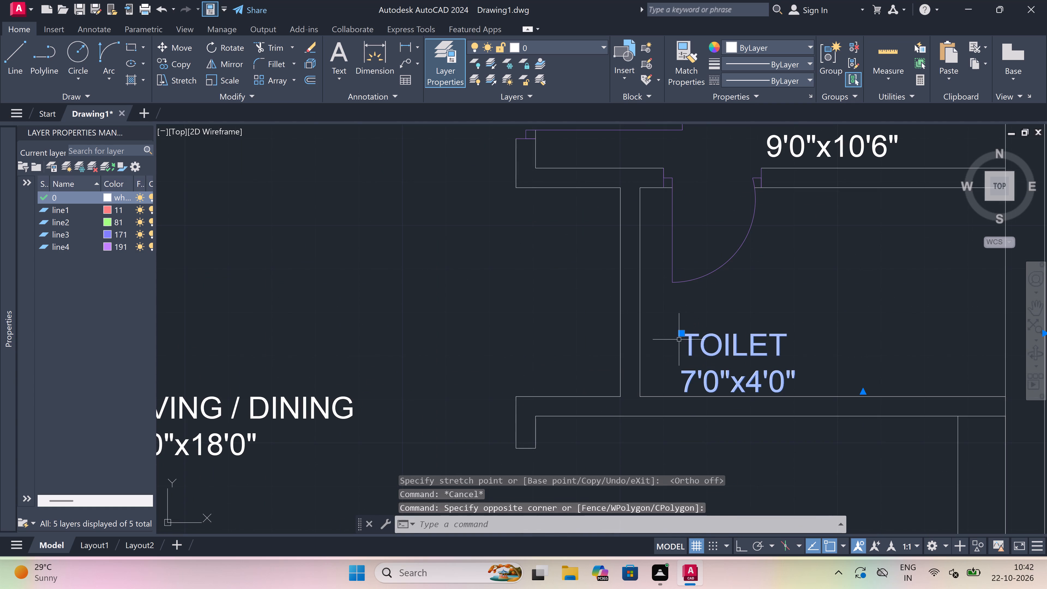
{"action": "left_click", "coordinate": [680, 333]}
{"action": "left_click", "coordinate": [669, 320]}
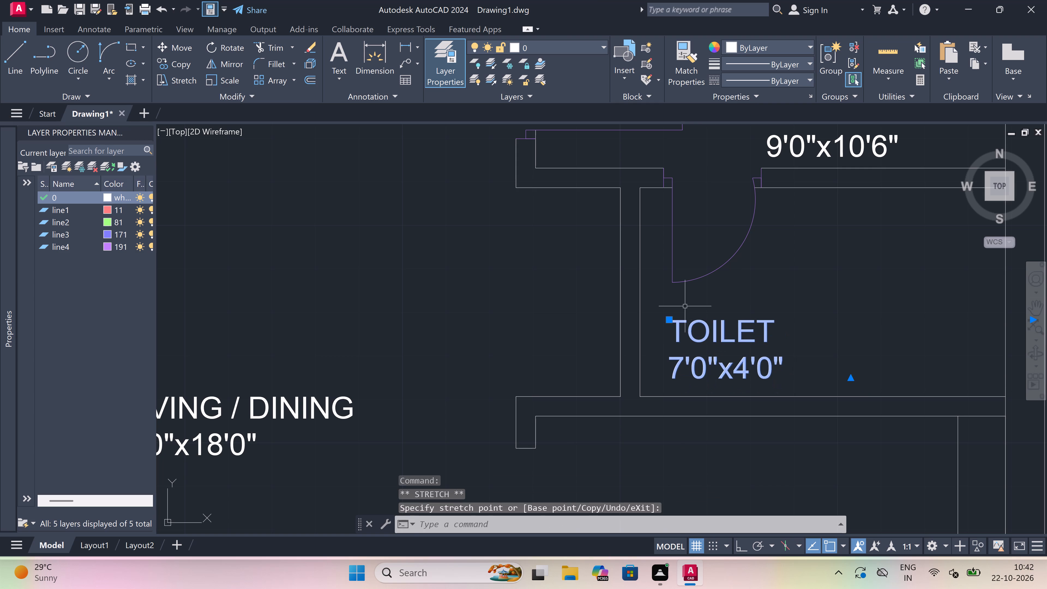
{"action": "key", "text": "Escape"}
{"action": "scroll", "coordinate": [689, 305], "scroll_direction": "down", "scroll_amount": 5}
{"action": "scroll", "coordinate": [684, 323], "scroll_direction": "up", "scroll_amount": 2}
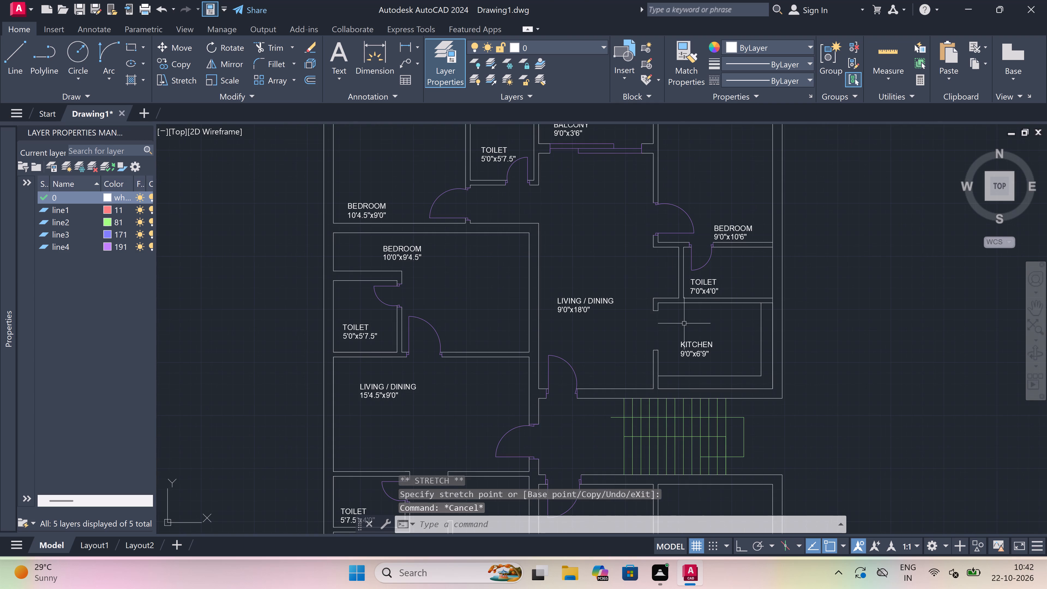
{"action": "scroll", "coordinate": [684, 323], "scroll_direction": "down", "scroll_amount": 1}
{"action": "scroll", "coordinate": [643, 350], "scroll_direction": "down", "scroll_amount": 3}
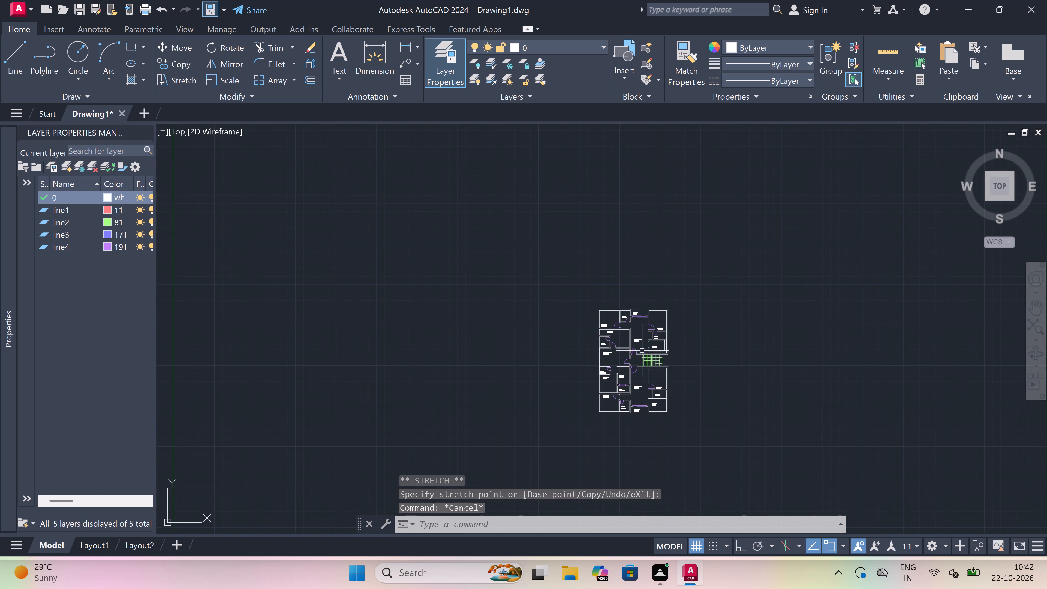
Move the TOILET 5'7.5"x4'0" label horizontally to the right within its room, keeping it inside the walls.
{"action": "scroll", "coordinate": [619, 367], "scroll_direction": "up", "scroll_amount": 3}
{"action": "scroll", "coordinate": [620, 393], "scroll_direction": "up", "scroll_amount": 2}
{"action": "scroll", "coordinate": [616, 391], "scroll_direction": "down", "scroll_amount": 1}
{"action": "scroll", "coordinate": [526, 379], "scroll_direction": "up", "scroll_amount": 2}
{"action": "scroll", "coordinate": [555, 363], "scroll_direction": "up", "scroll_amount": 1}
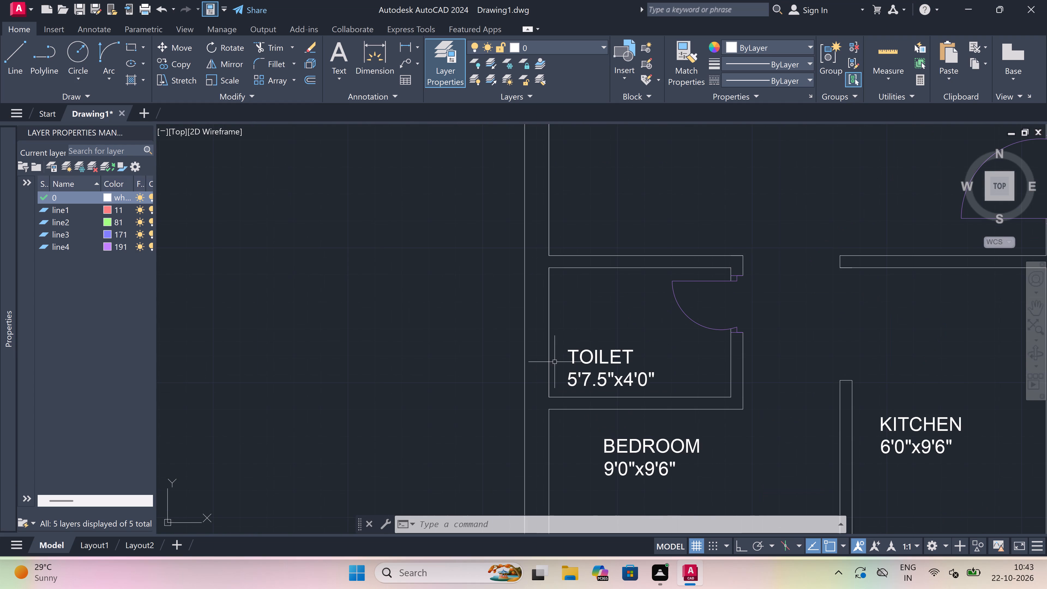
{"action": "left_click", "coordinate": [588, 354]}
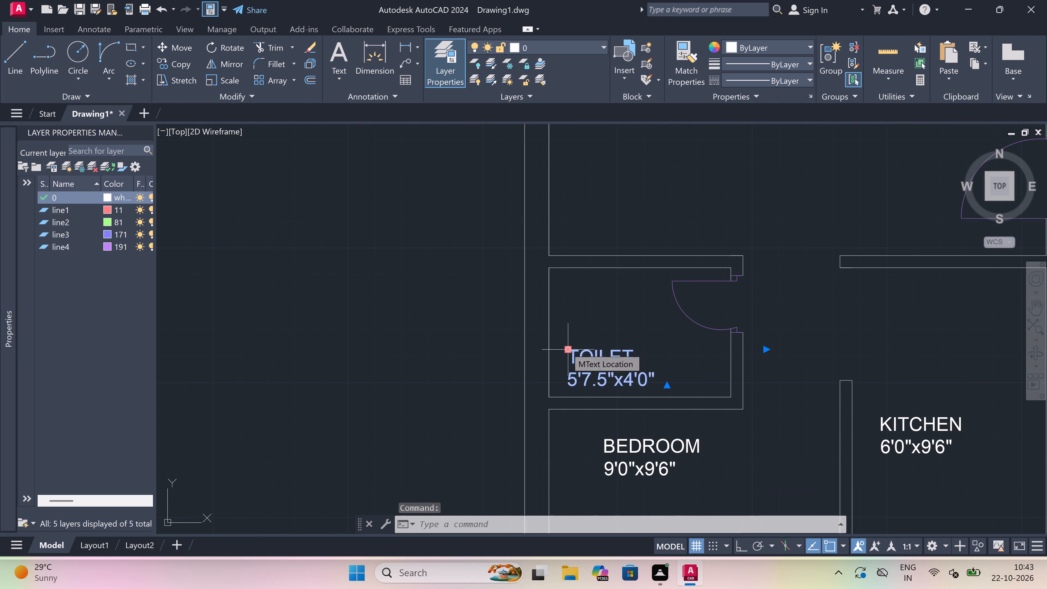
{"action": "left_click", "coordinate": [566, 348]}
{"action": "left_click", "coordinate": [635, 347]}
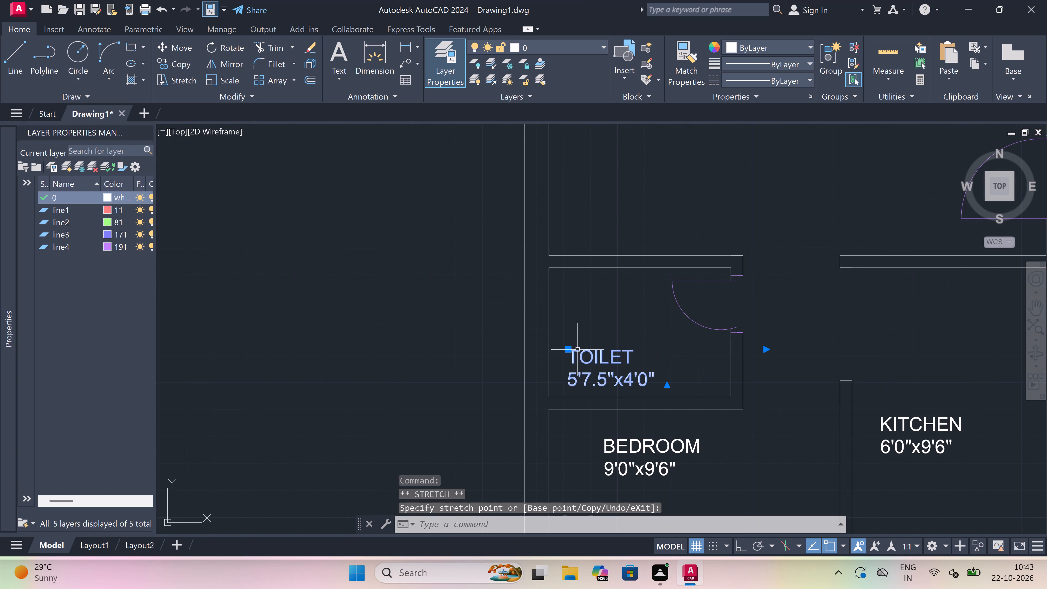
{"action": "left_click", "coordinate": [569, 351]}
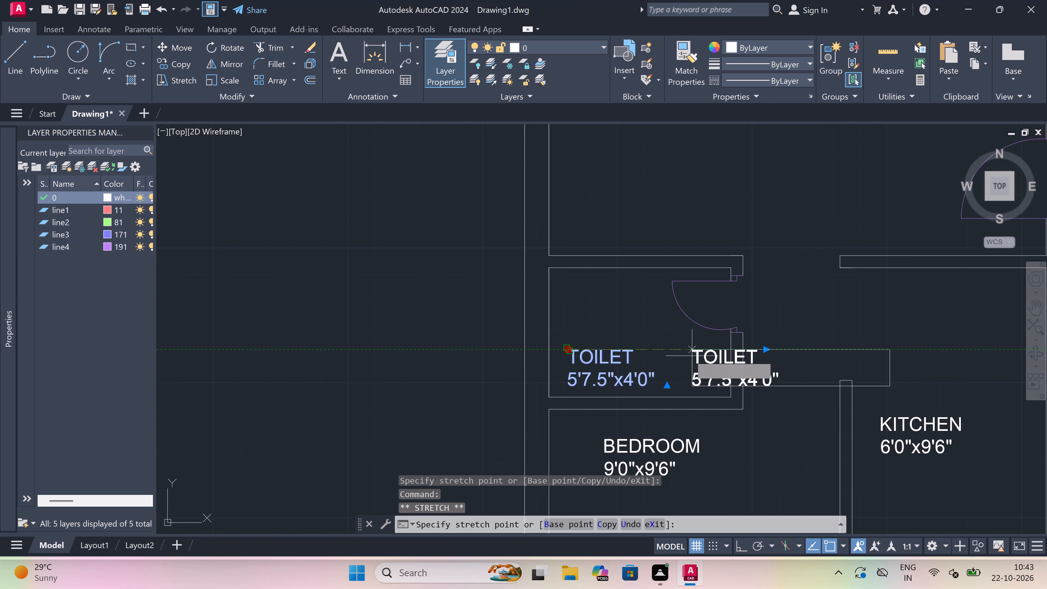
{"action": "left_click", "coordinate": [640, 345]}
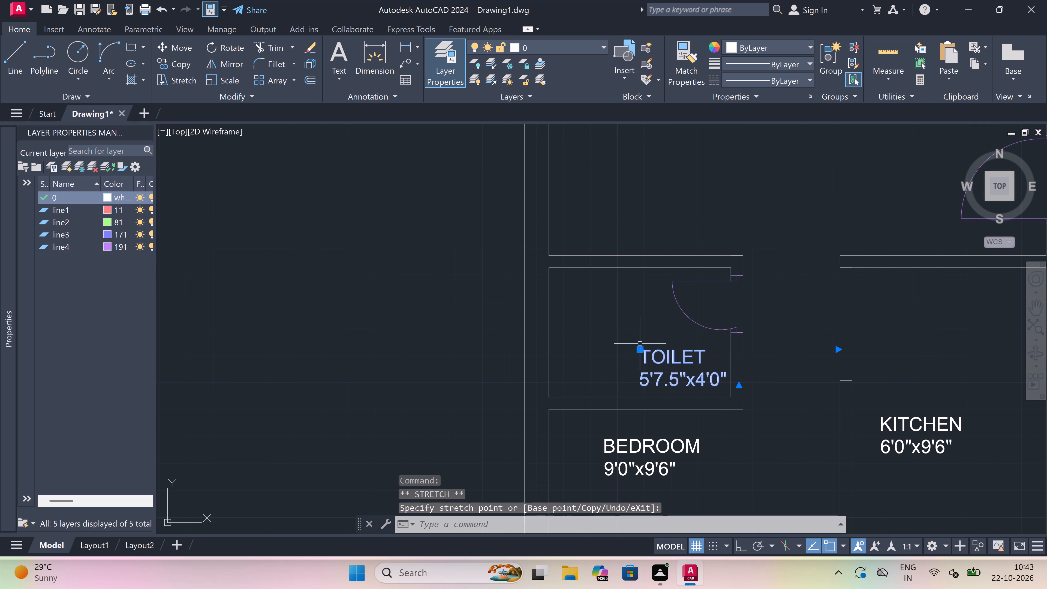
{"action": "key", "text": "Escape"}
Draw two parallel horizontal lines extending the 5'7.5"x4'0" toilet's lower wall across the opening to the kitchen wall, turning Ortho on.
{"action": "scroll", "coordinate": [660, 324], "scroll_direction": "down", "scroll_amount": 4}
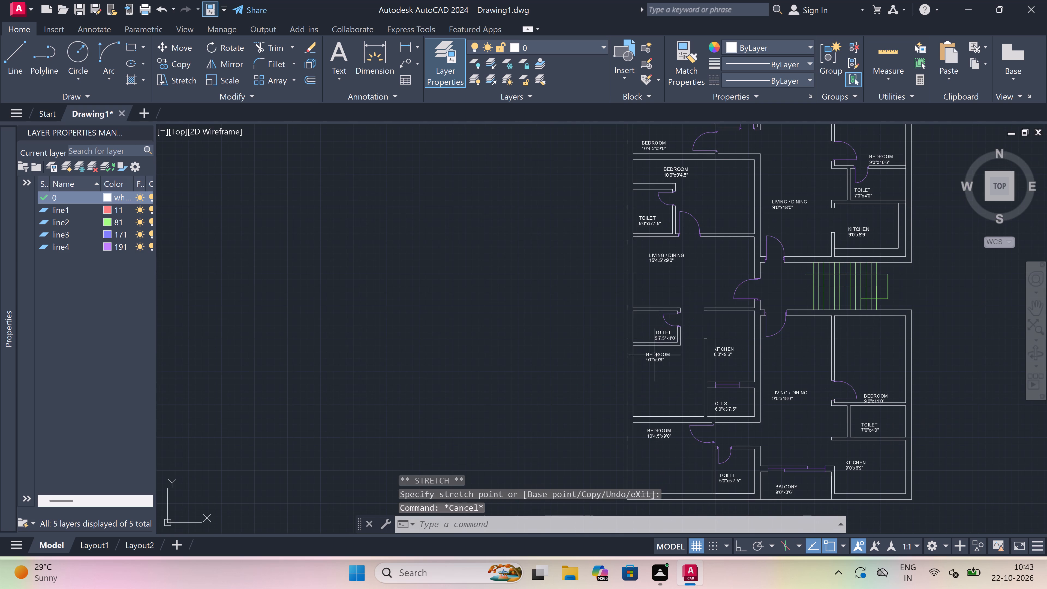
{"action": "scroll", "coordinate": [655, 354], "scroll_direction": "up", "scroll_amount": 1}
{"action": "scroll", "coordinate": [735, 326], "scroll_direction": "up", "scroll_amount": 3}
{"action": "type", "text": "l"}
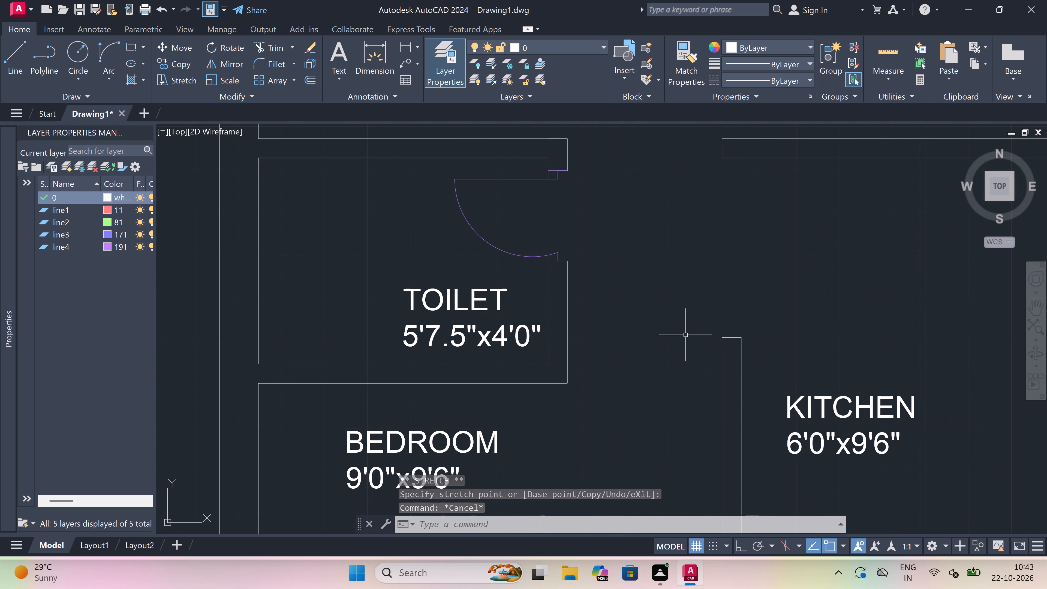
{"action": "key", "text": "space"}
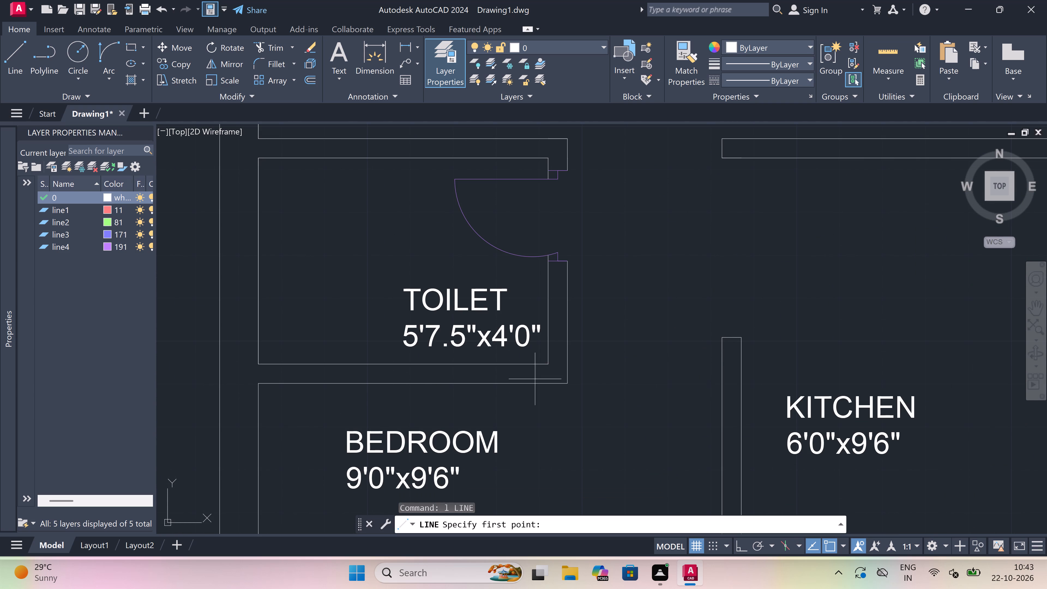
{"action": "left_click", "coordinate": [564, 381]}
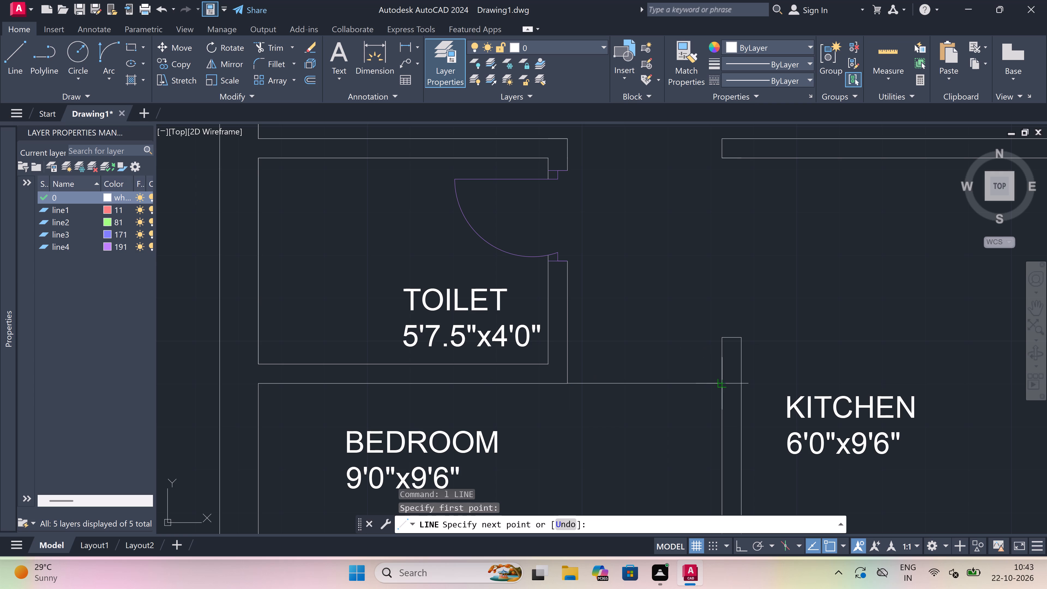
{"action": "left_click", "coordinate": [721, 381]}
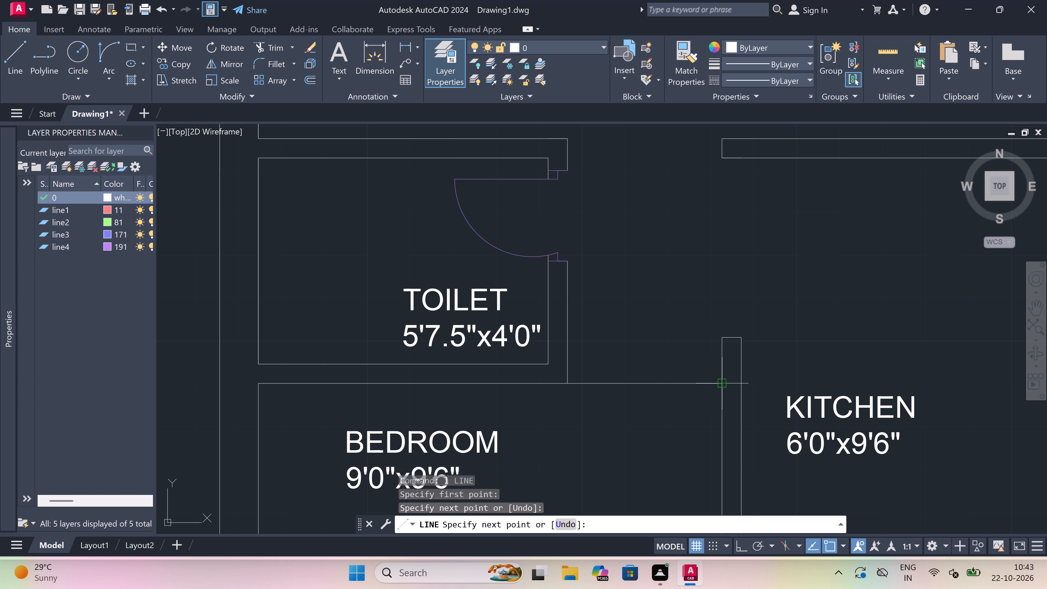
{"action": "key", "text": "Escape"}
{"action": "key", "text": "space"}
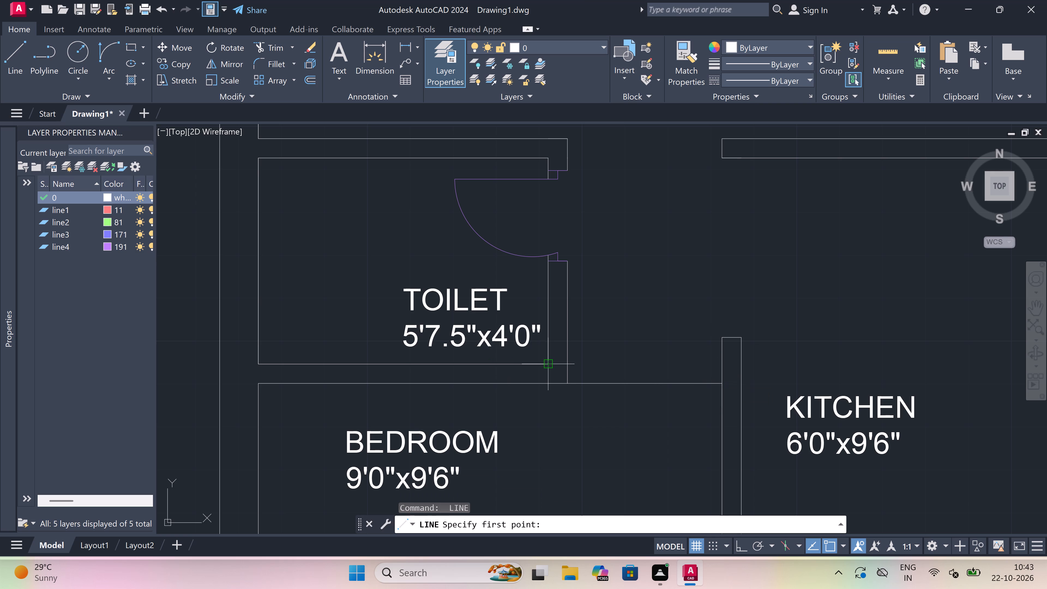
{"action": "left_click", "coordinate": [551, 363]}
{"action": "key", "text": "F8"}
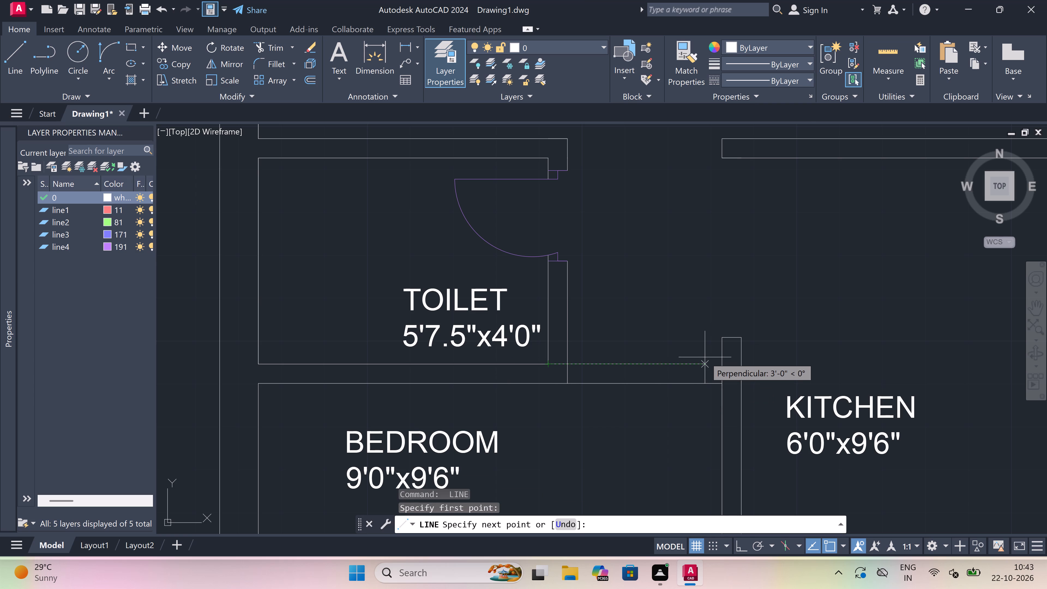
{"action": "left_click", "coordinate": [742, 363]}
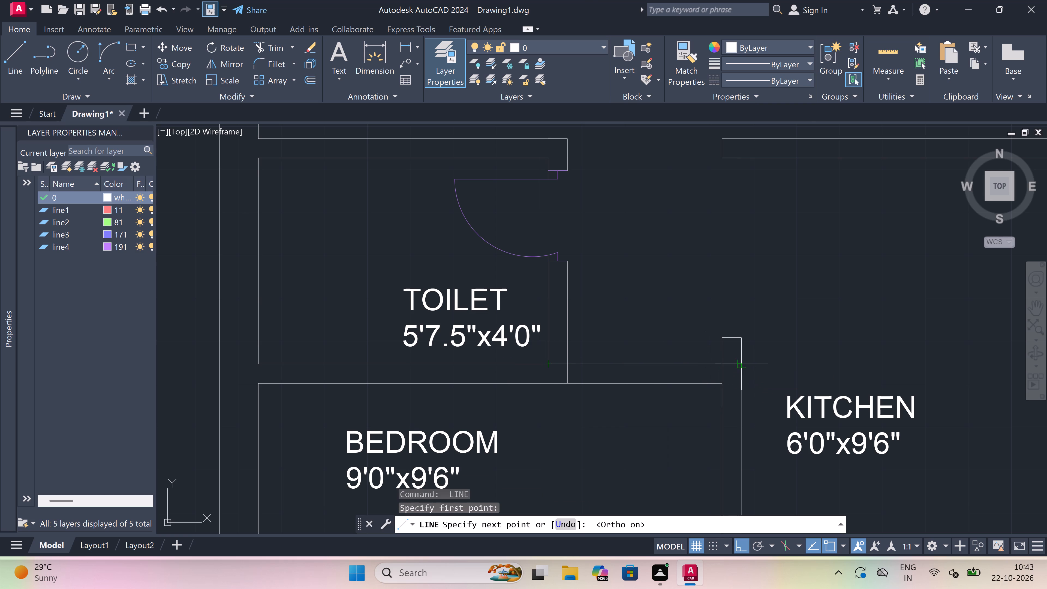
{"action": "key", "text": "Escape"}
Trim the kitchen wall stub above the new wall and the leftover lines inside both wall junctions.
{"action": "type", "text": "tr"}
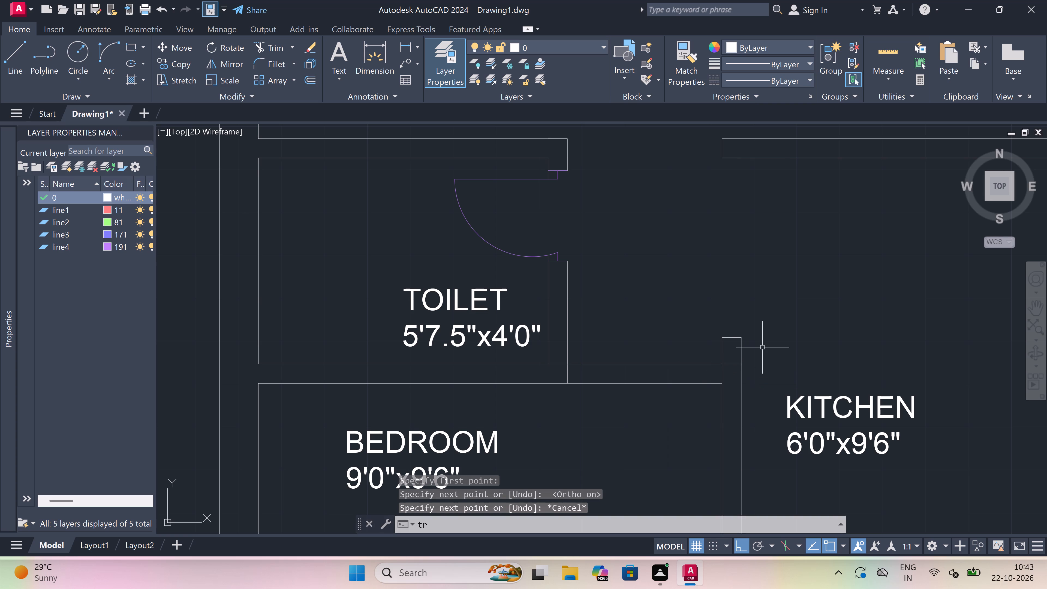
{"action": "key", "text": "space"}
{"action": "left_click", "coordinate": [757, 353]}
{"action": "left_click", "coordinate": [677, 354]}
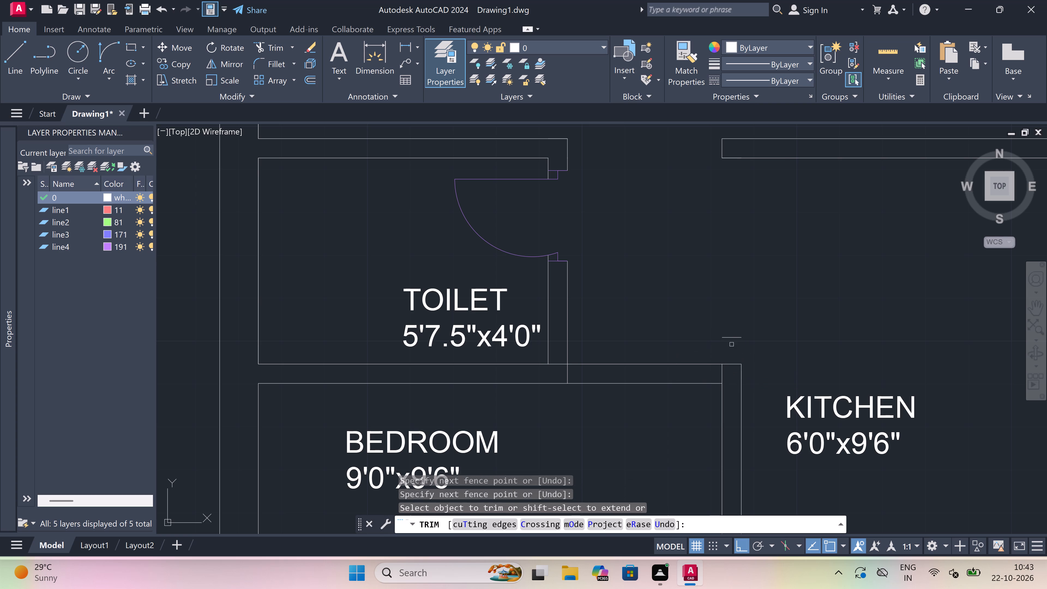
{"action": "left_click", "coordinate": [732, 343]}
{"action": "left_click", "coordinate": [727, 329]}
{"action": "scroll", "coordinate": [726, 370], "scroll_direction": "up", "scroll_amount": 2}
{"action": "left_click", "coordinate": [726, 371]}
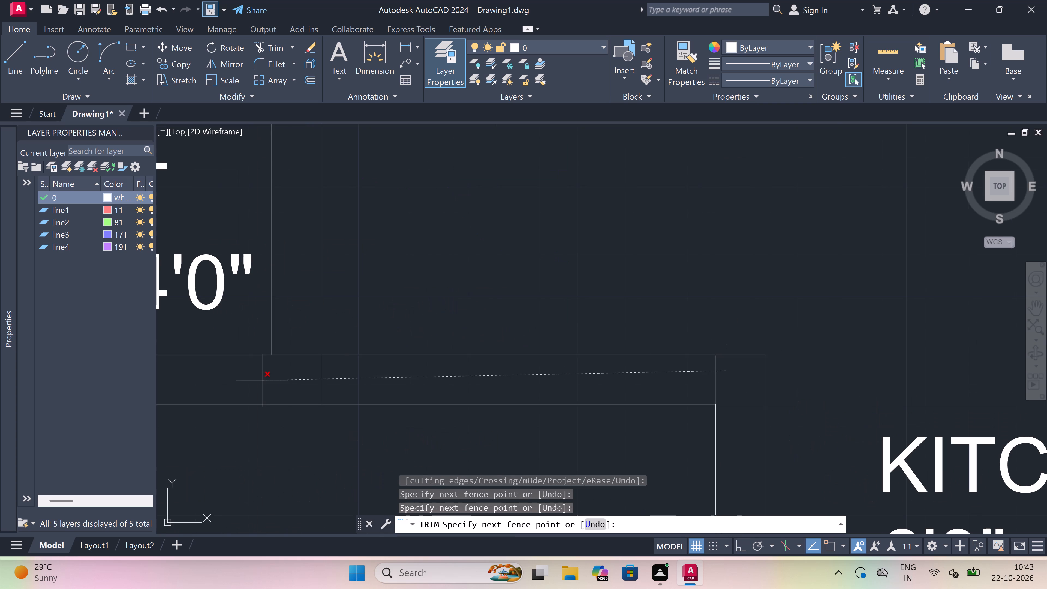
{"action": "left_click", "coordinate": [262, 380]}
{"action": "left_click", "coordinate": [288, 372]}
{"action": "left_click", "coordinate": [300, 336]}
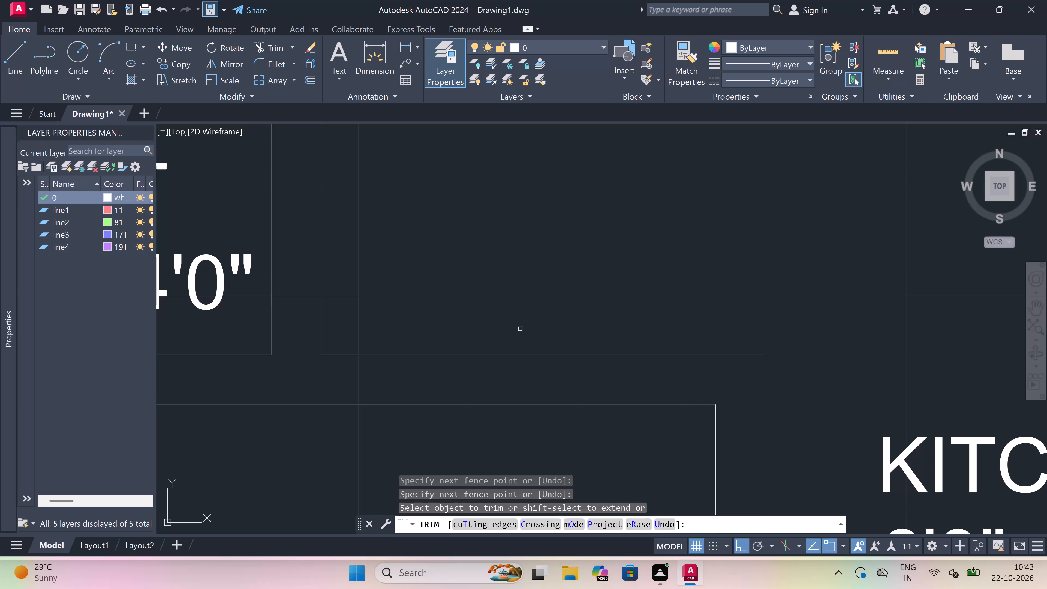
{"action": "key", "text": "Escape"}
On layer line4, draw a door jamb across the new wall near the kitchen corner, with a 2" return and 3' leaf down into the bedroom.
{"action": "scroll", "coordinate": [603, 334], "scroll_direction": "down", "scroll_amount": 3}
{"action": "scroll", "coordinate": [603, 333], "scroll_direction": "up", "scroll_amount": 1}
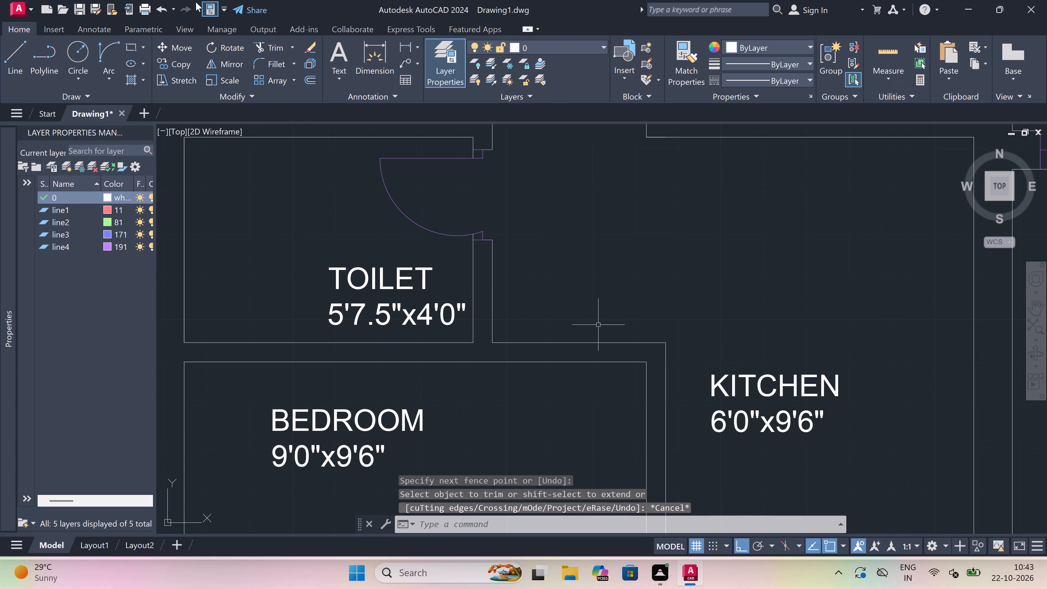
{"action": "left_click", "coordinate": [572, 46]}
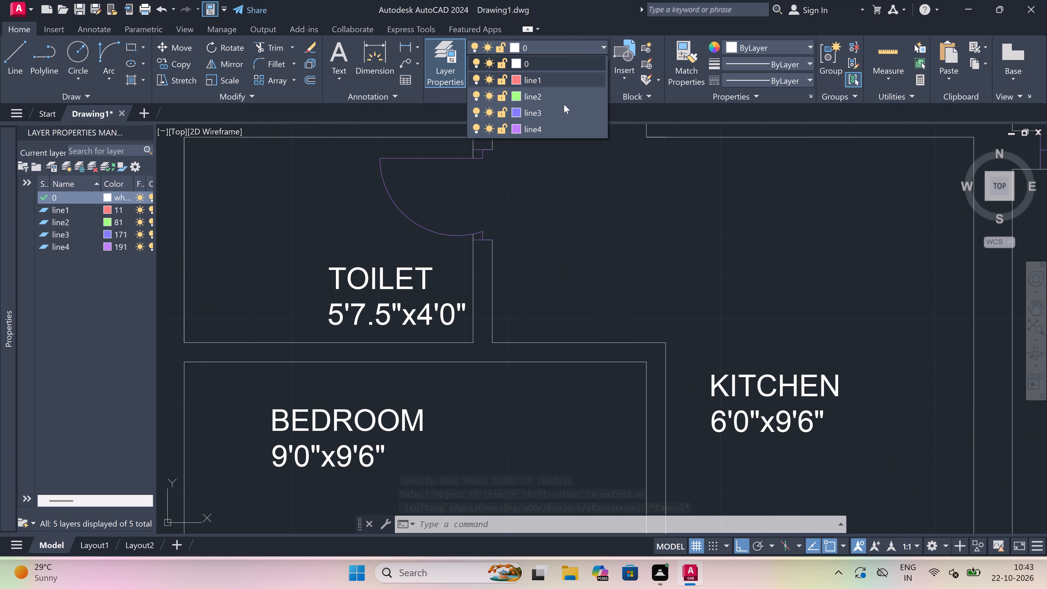
{"action": "left_click", "coordinate": [567, 126]}
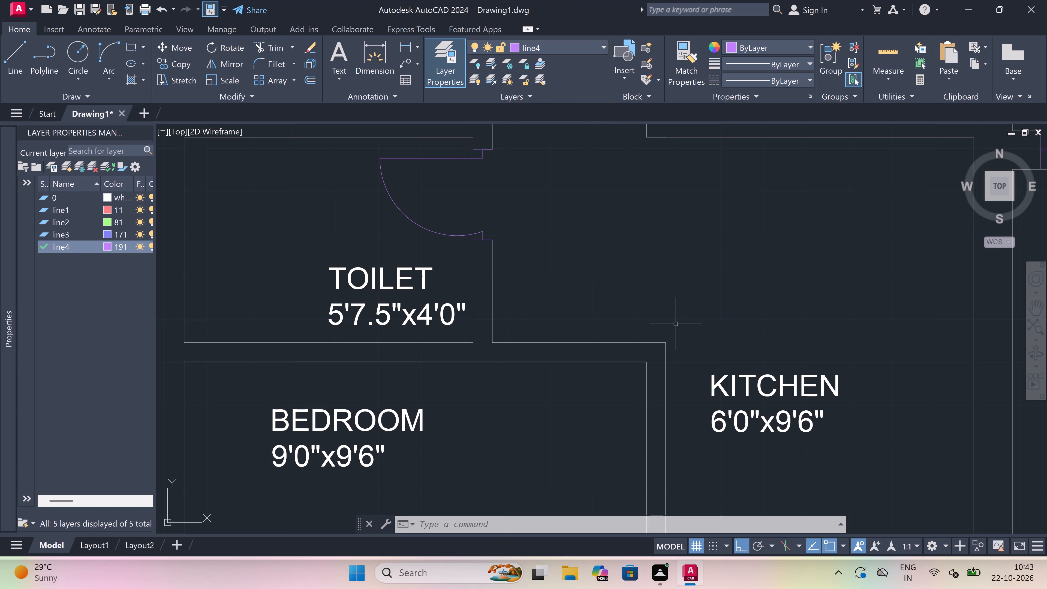
{"action": "type", "text": "l"}
{"action": "key", "text": "space"}
{"action": "scroll", "coordinate": [676, 324], "scroll_direction": "down", "scroll_amount": 2}
{"action": "scroll", "coordinate": [676, 324], "scroll_direction": "up", "scroll_amount": 2}
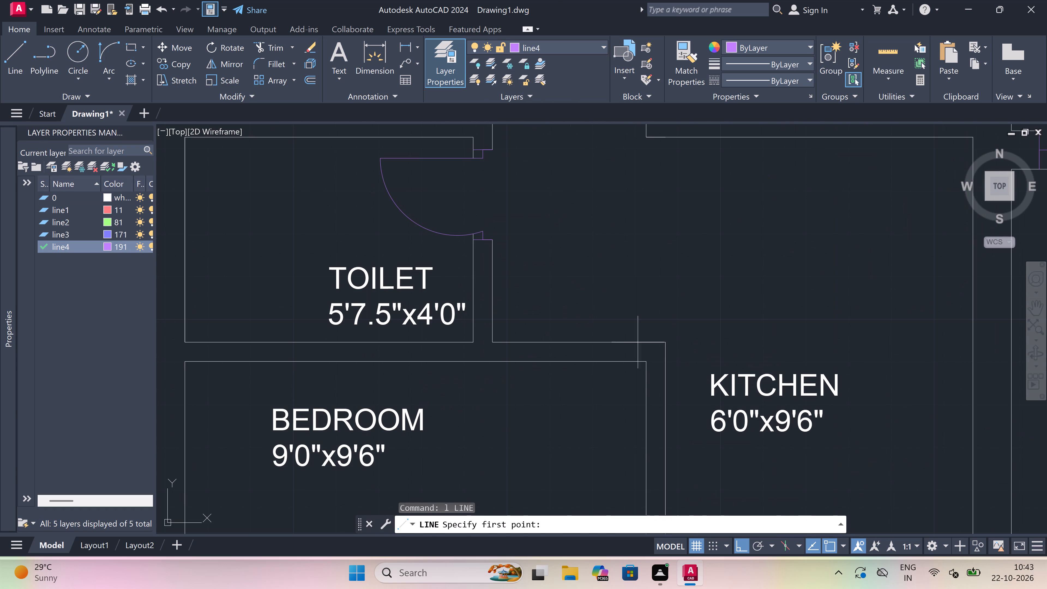
{"action": "scroll", "coordinate": [654, 356], "scroll_direction": "up", "scroll_amount": 1}
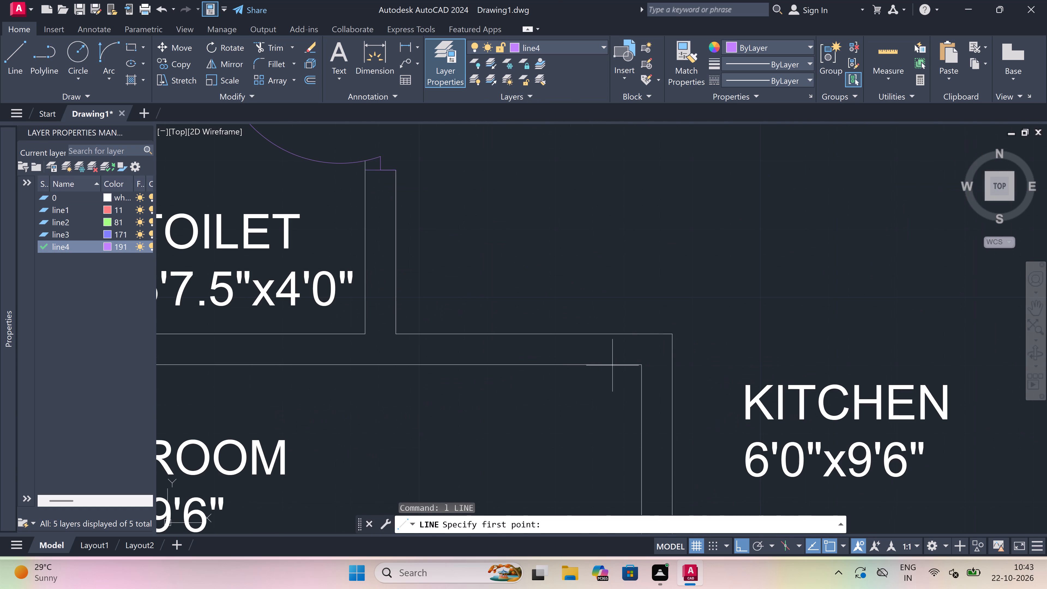
{"action": "left_click", "coordinate": [621, 365]}
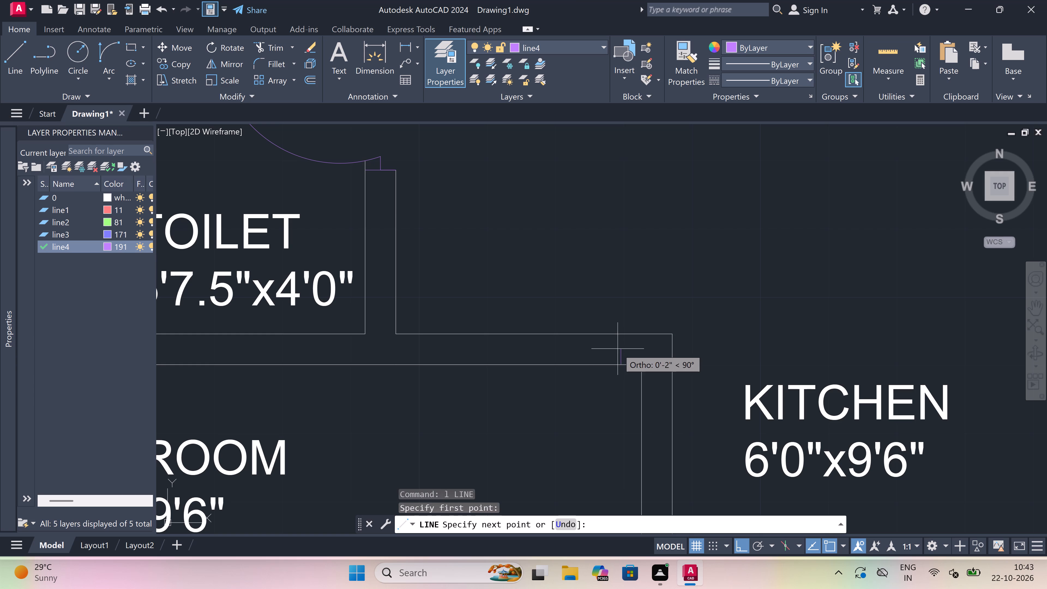
{"action": "left_click", "coordinate": [617, 338]}
{"action": "left_click", "coordinate": [618, 355]}
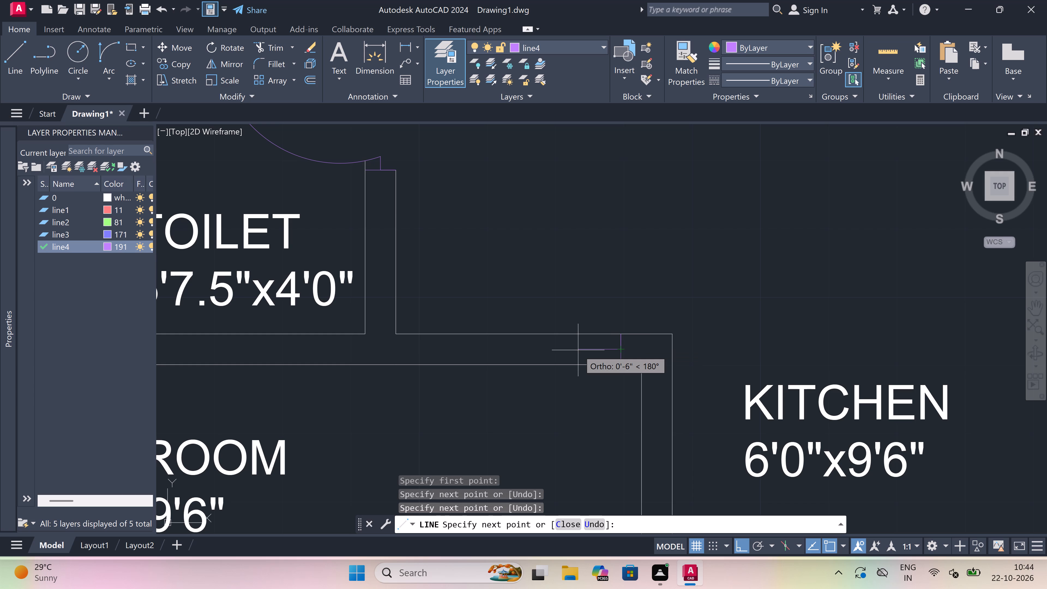
{"action": "type", "text": "2\""}
{"action": "key", "text": "space"}
{"action": "scroll", "coordinate": [578, 349], "scroll_direction": "down", "scroll_amount": 2}
{"action": "scroll", "coordinate": [585, 377], "scroll_direction": "up", "scroll_amount": 1}
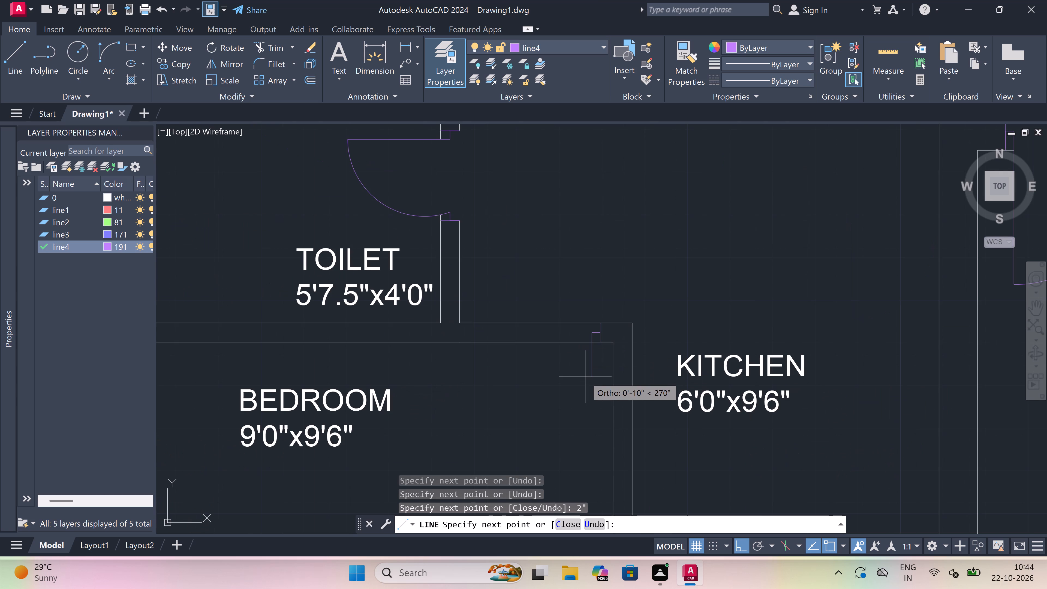
{"action": "type", "text": "3'"}
{"action": "key", "text": "space"}
{"action": "key", "text": "Escape"}
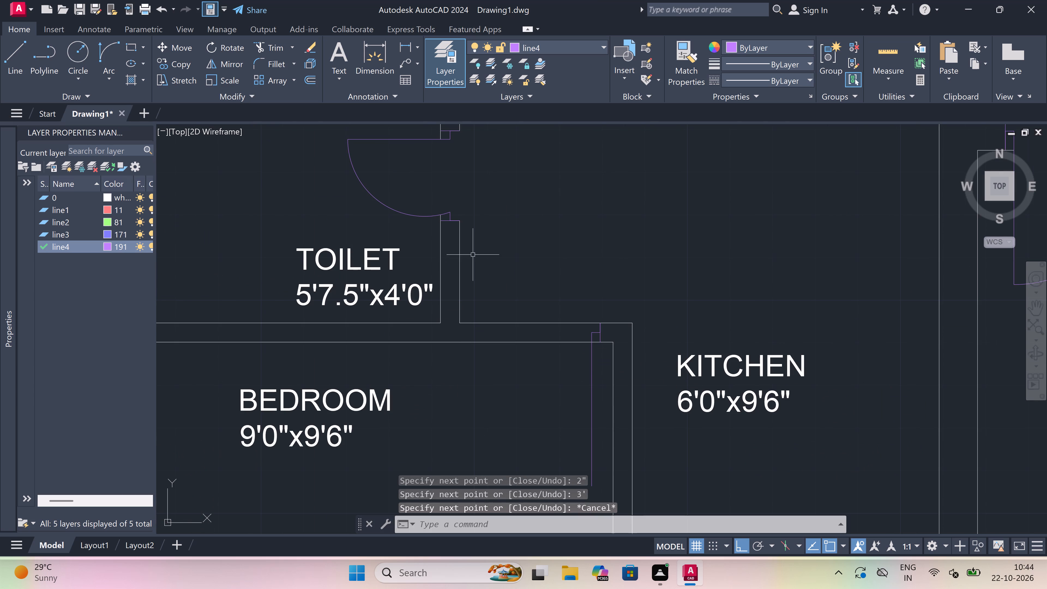
Draw the opposite door jamb across the wall beside the toilet corner, with a 2" stub from its middle toward the opening.
{"action": "key", "text": "space"}
{"action": "left_click", "coordinate": [470, 324]}
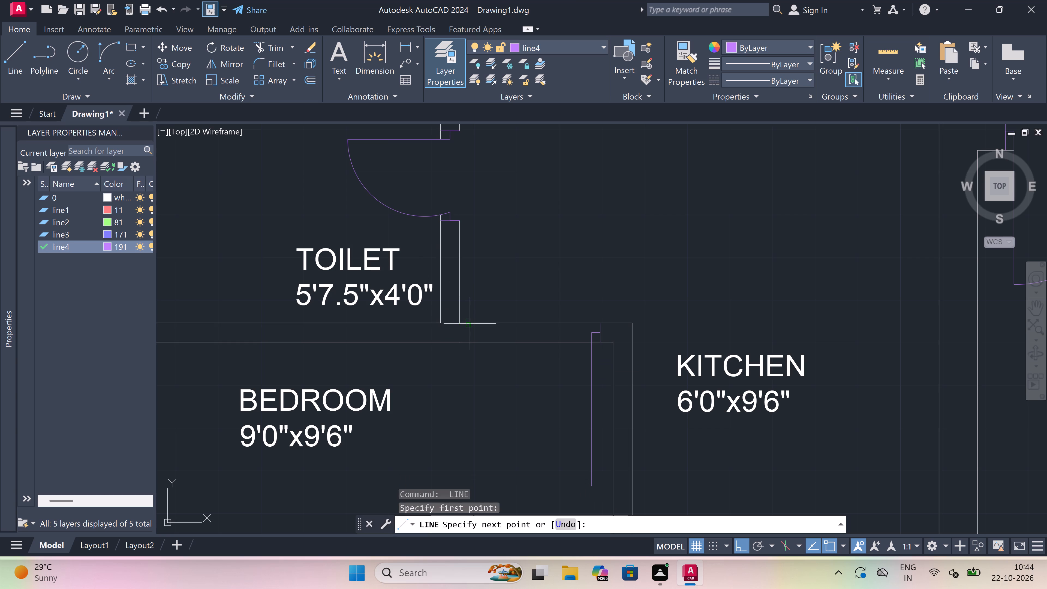
{"action": "left_click", "coordinate": [470, 346]}
{"action": "left_click", "coordinate": [466, 335]}
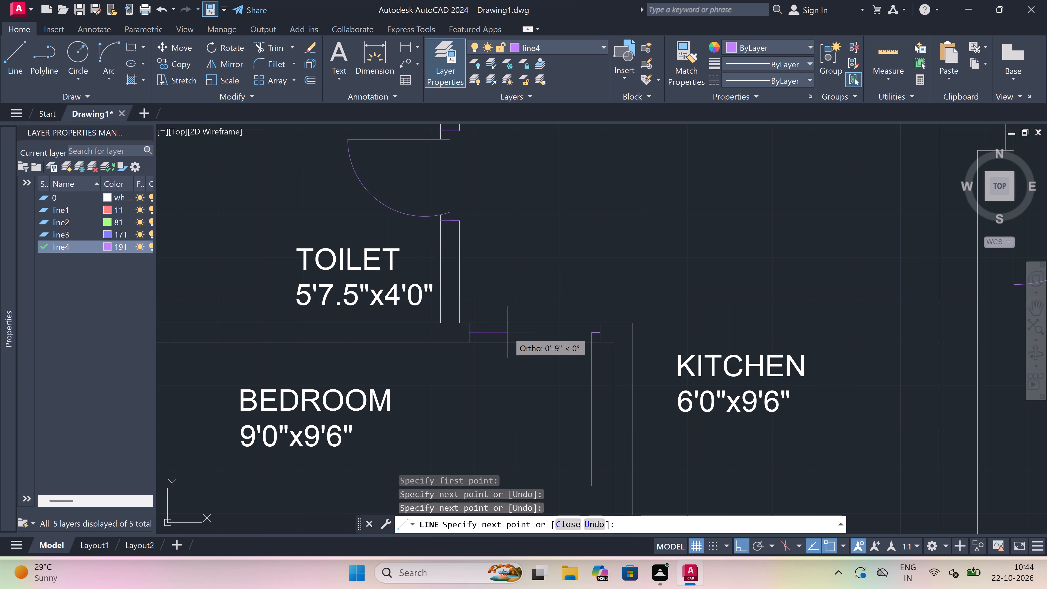
{"action": "type", "text": "2\""}
{"action": "key", "text": "space"}
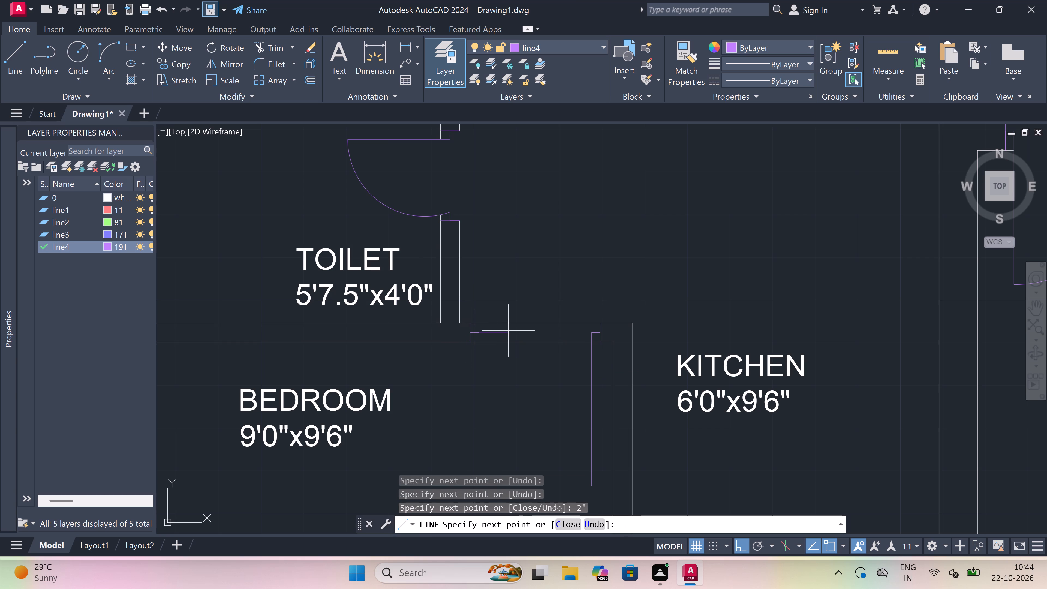
{"action": "key", "text": "Escape"}
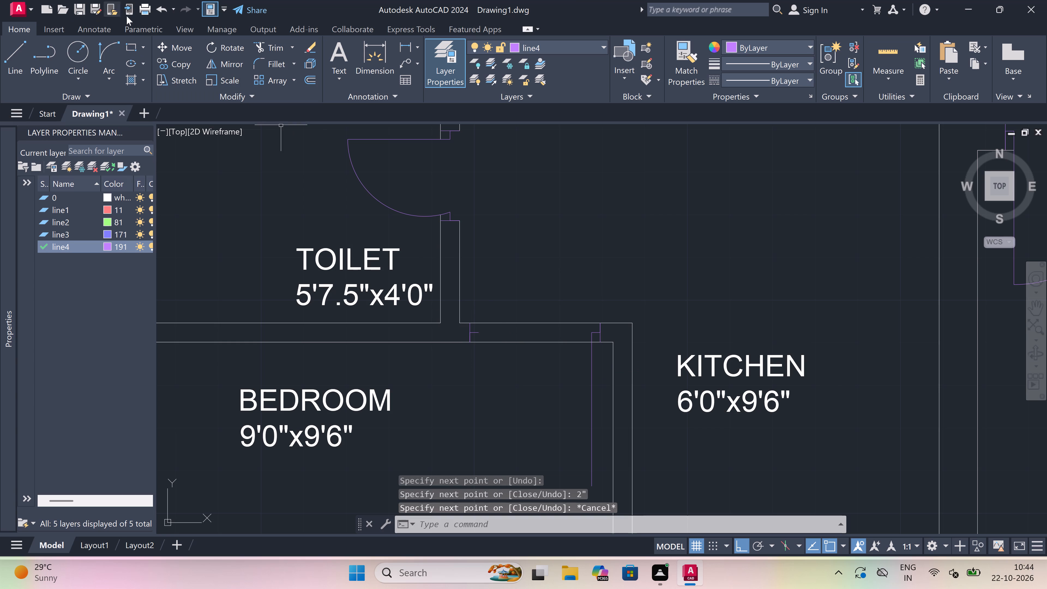
Draw the door swing arc from the leaf's lower end to the opposite jamb stub in the 9'0"x9'6" bedroom doorway.
{"action": "double_click", "coordinate": [114, 48]}
{"action": "scroll", "coordinate": [593, 267], "scroll_direction": "down", "scroll_amount": 2}
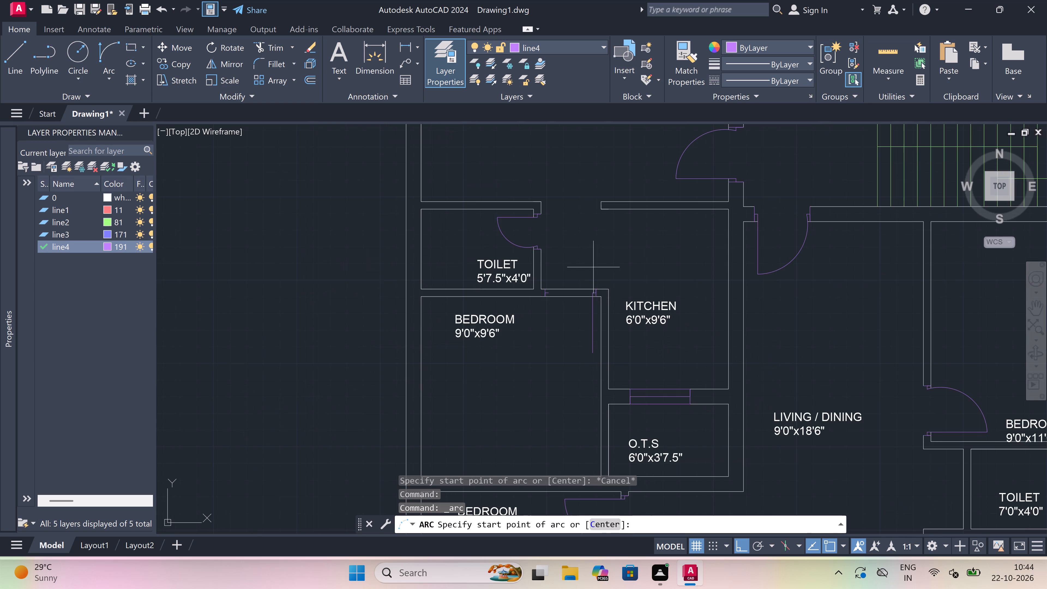
{"action": "scroll", "coordinate": [588, 326], "scroll_direction": "up", "scroll_amount": 2}
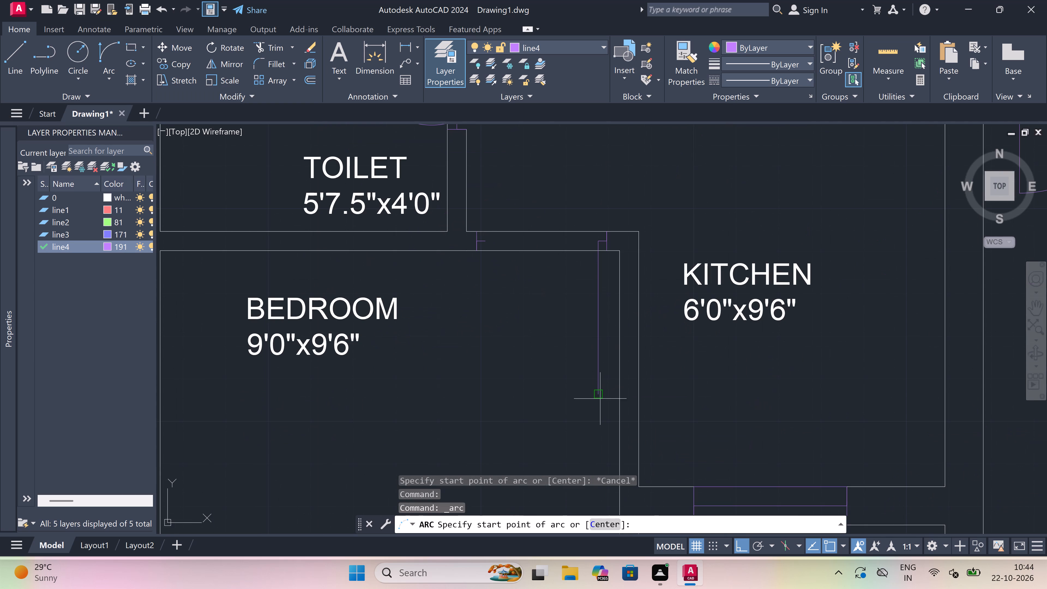
{"action": "left_click", "coordinate": [595, 397]}
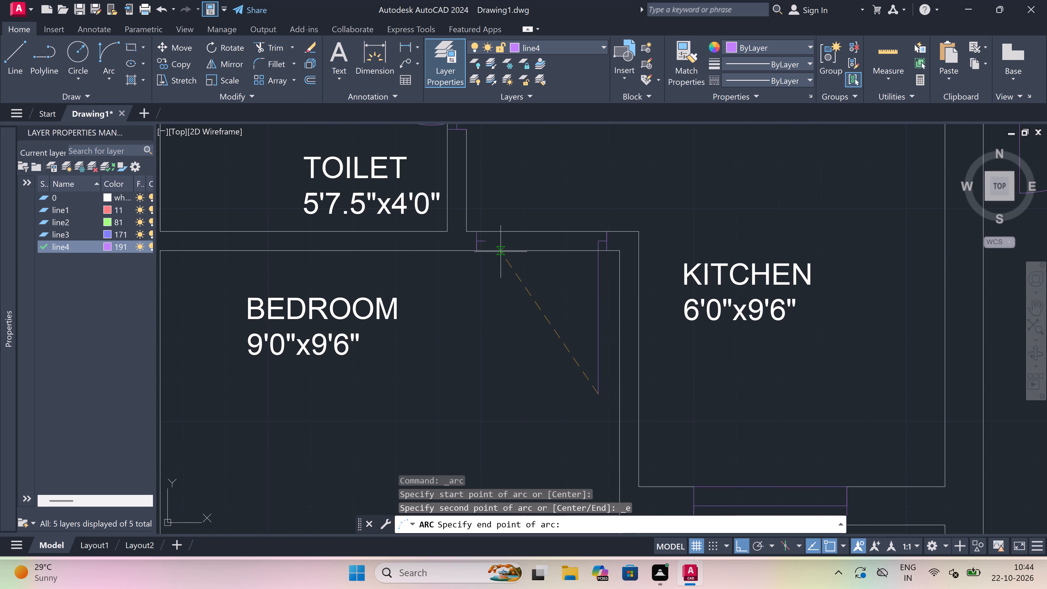
{"action": "left_click", "coordinate": [488, 238]}
{"action": "left_click", "coordinate": [438, 314]}
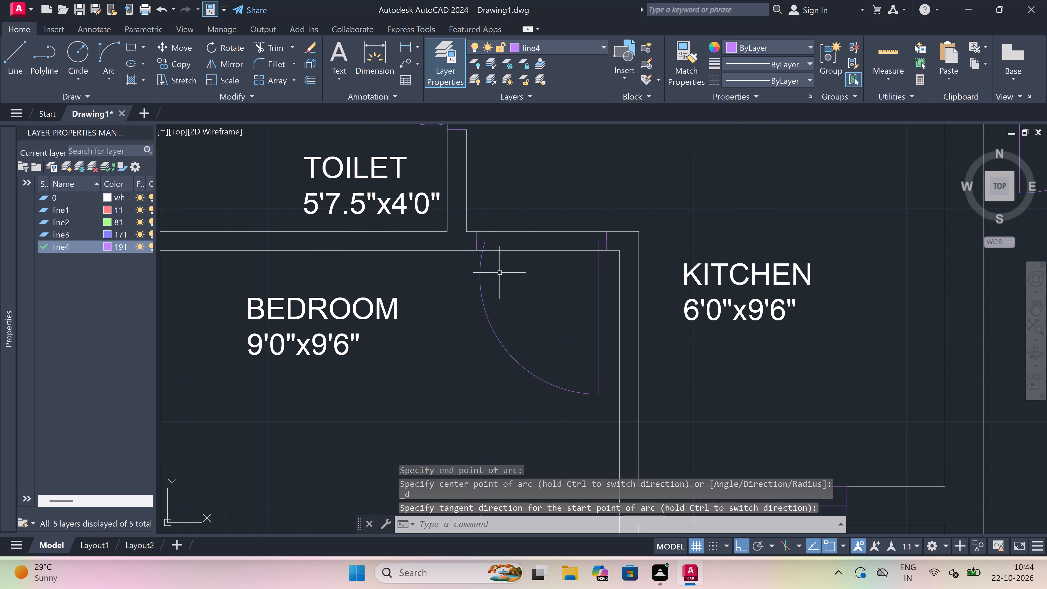
Trim the two wall lines crossing the new bedroom door opening between its jambs.
{"action": "key", "text": "t"}
{"action": "key", "text": "r"}
{"action": "key", "text": "space"}
{"action": "left_click", "coordinate": [534, 190]}
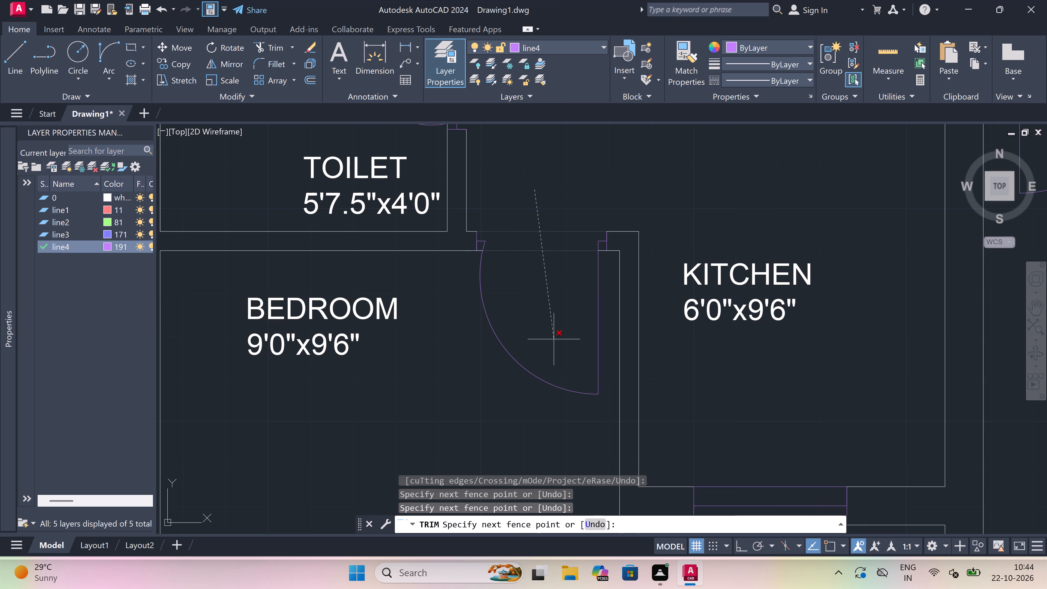
{"action": "left_click", "coordinate": [554, 339]}
{"action": "key", "text": "Escape"}
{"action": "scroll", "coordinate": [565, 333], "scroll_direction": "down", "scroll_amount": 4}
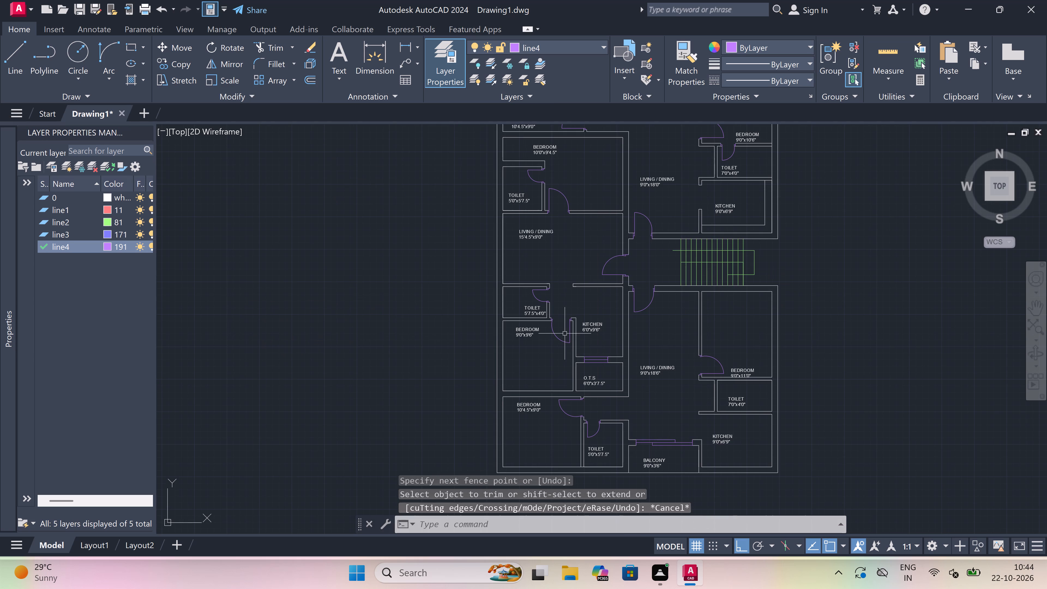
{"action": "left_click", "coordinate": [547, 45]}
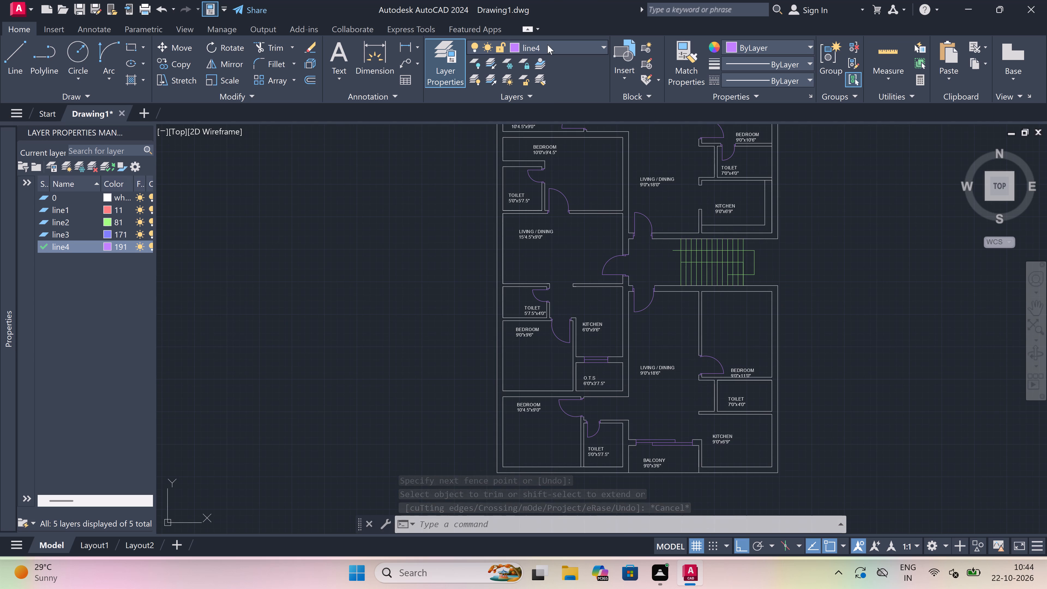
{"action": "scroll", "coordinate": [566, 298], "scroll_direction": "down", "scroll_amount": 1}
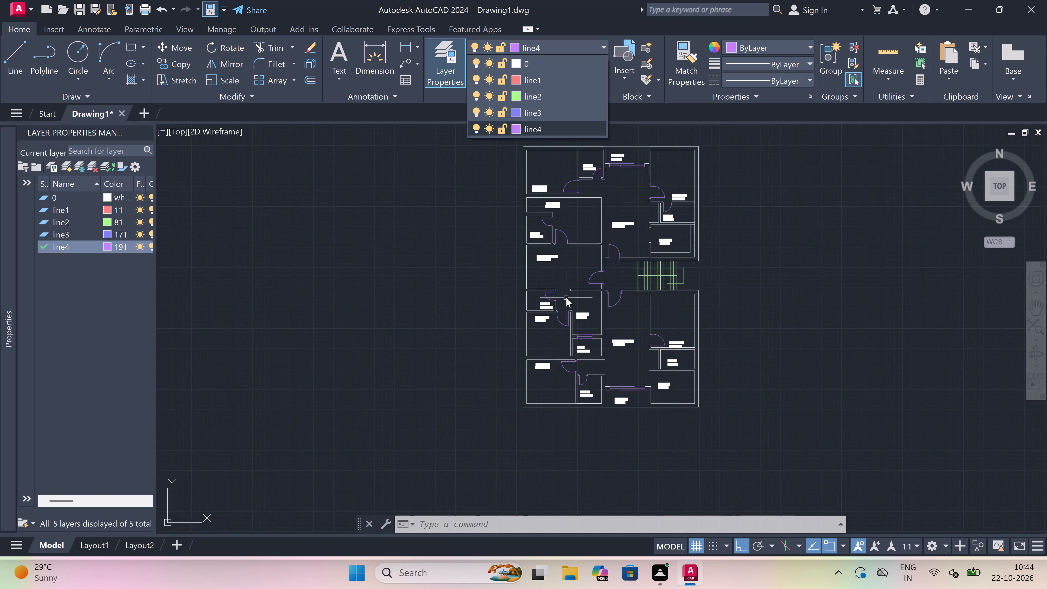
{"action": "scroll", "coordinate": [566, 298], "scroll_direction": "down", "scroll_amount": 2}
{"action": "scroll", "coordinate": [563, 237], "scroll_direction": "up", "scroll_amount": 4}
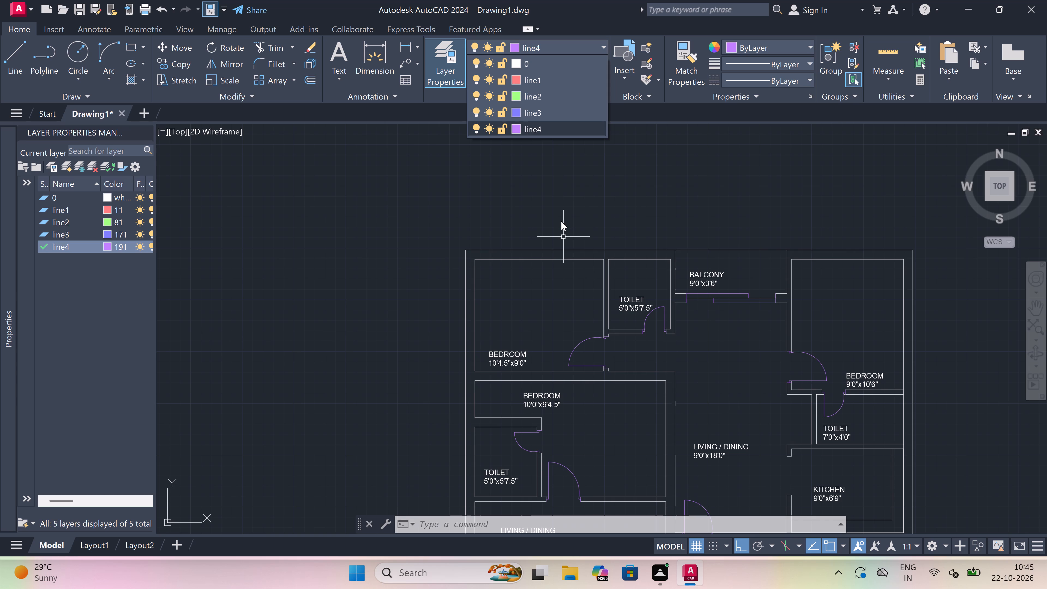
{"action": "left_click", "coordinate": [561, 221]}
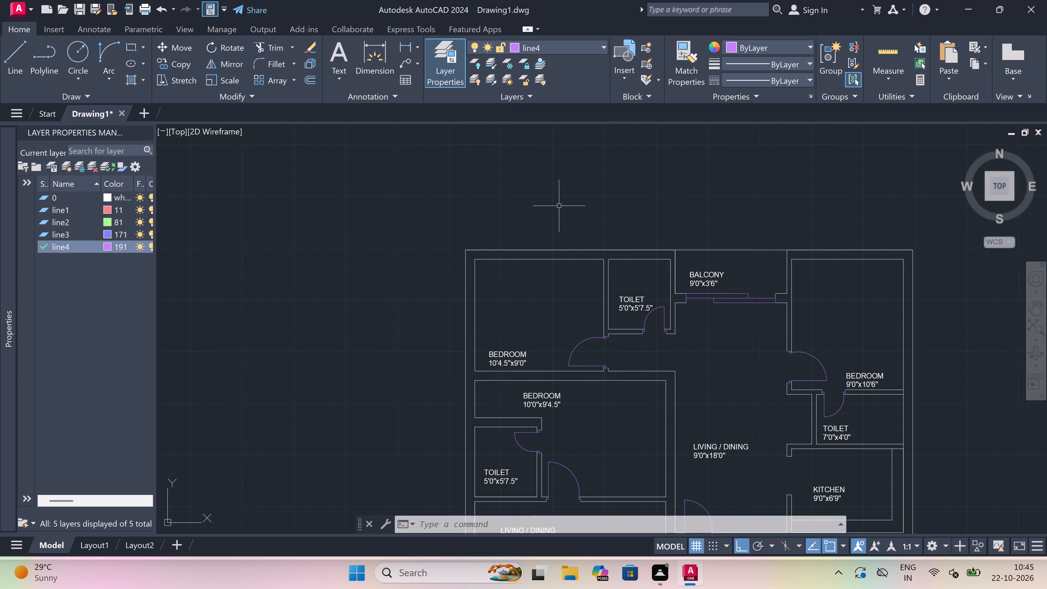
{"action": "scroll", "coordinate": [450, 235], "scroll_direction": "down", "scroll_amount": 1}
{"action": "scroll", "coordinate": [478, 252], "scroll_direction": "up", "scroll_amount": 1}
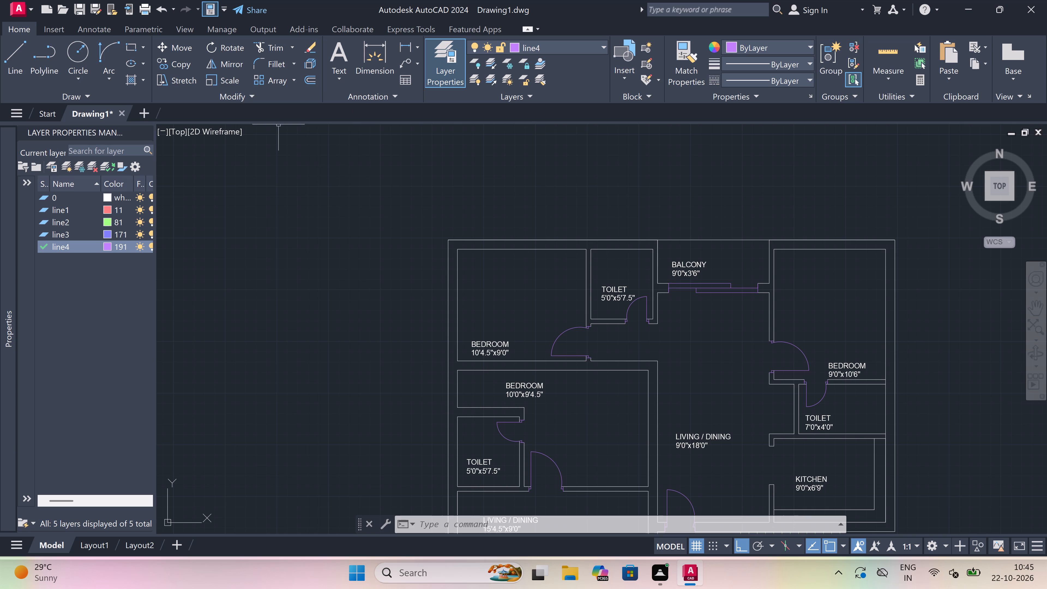
Create a new layer named linre5 with colour index 131.
{"action": "right_click", "coordinate": [109, 283]}
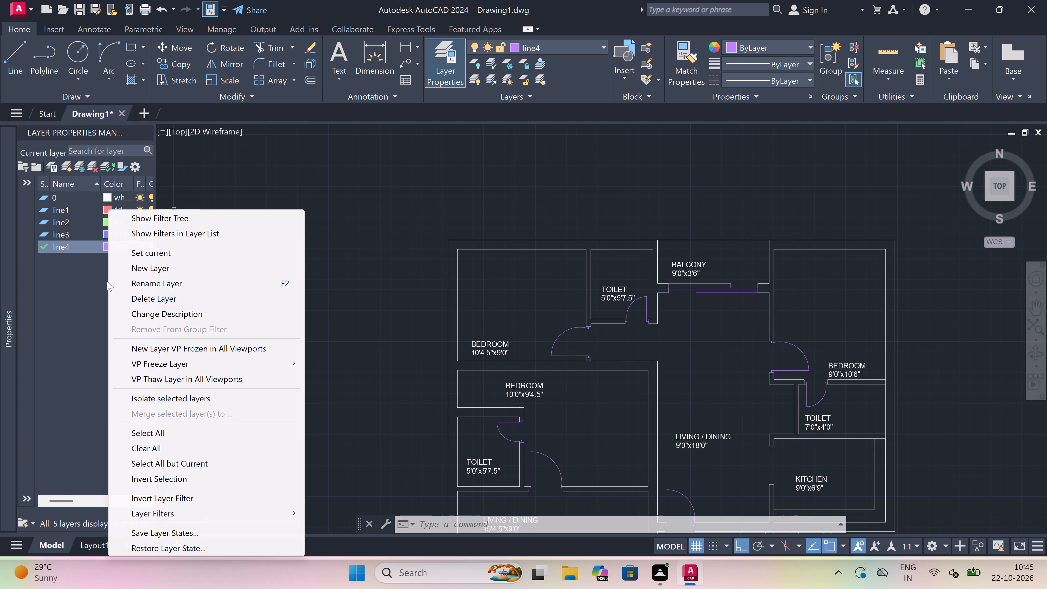
{"action": "left_click", "coordinate": [179, 270]}
{"action": "key", "text": "BackSpace"}
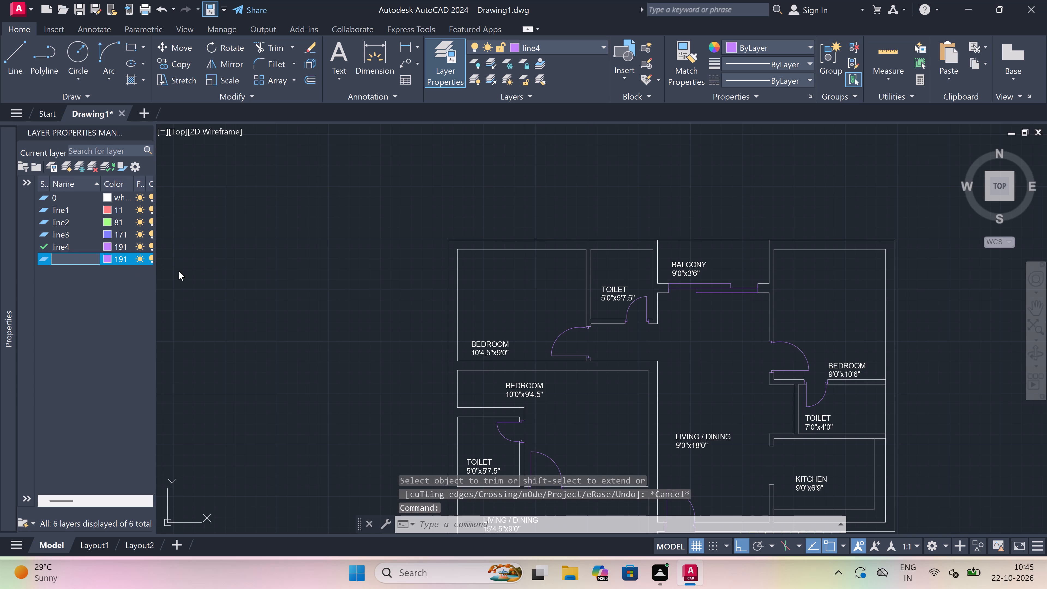
{"action": "key", "text": "BackSpace"}
{"action": "type", "text": "lin"}
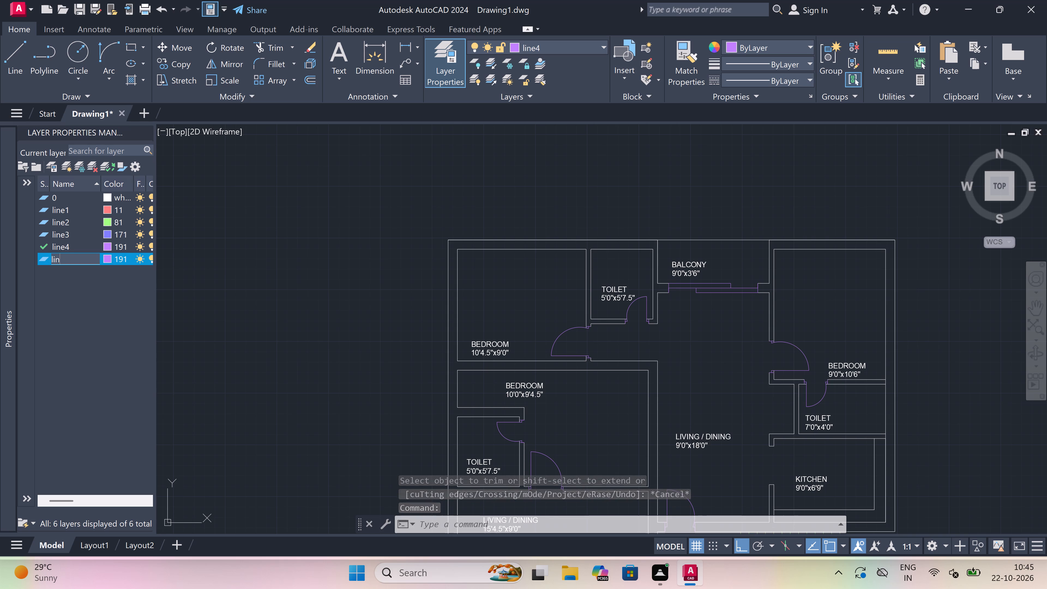
{"action": "type", "text": "re5"}
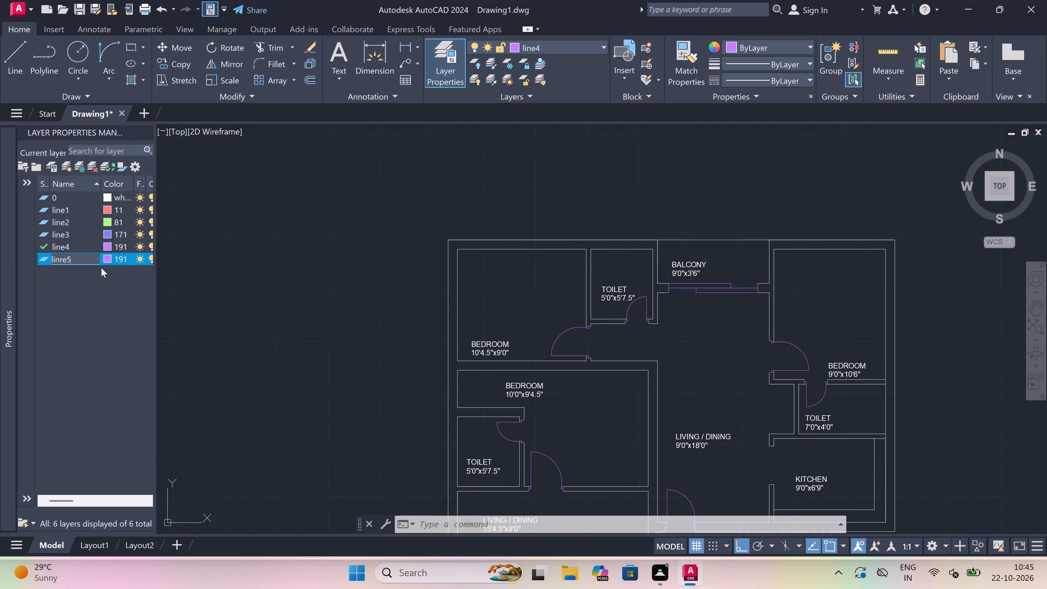
{"action": "left_click", "coordinate": [106, 258]}
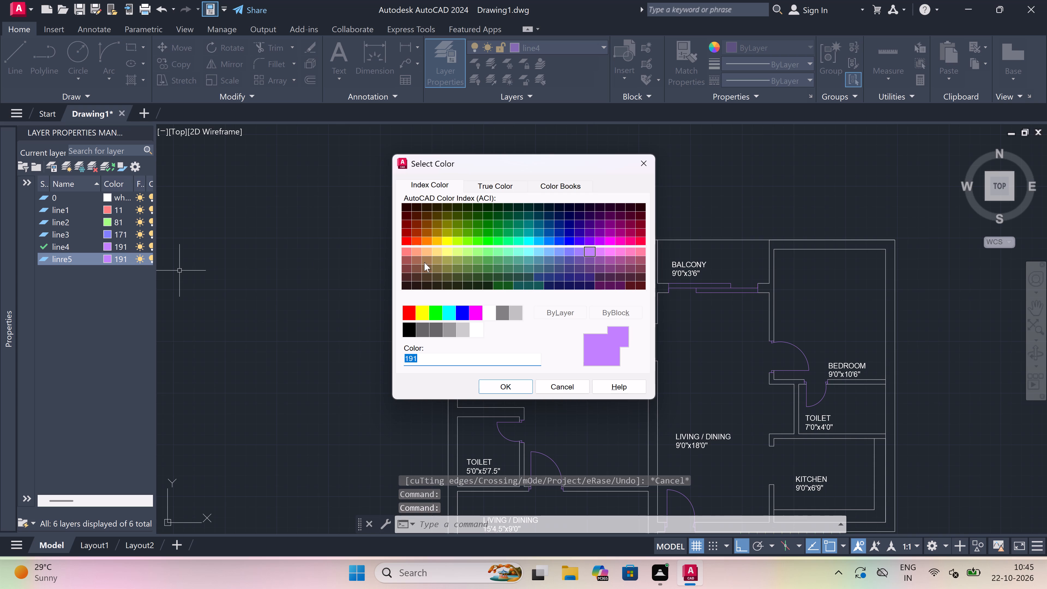
{"action": "left_click", "coordinate": [530, 250]}
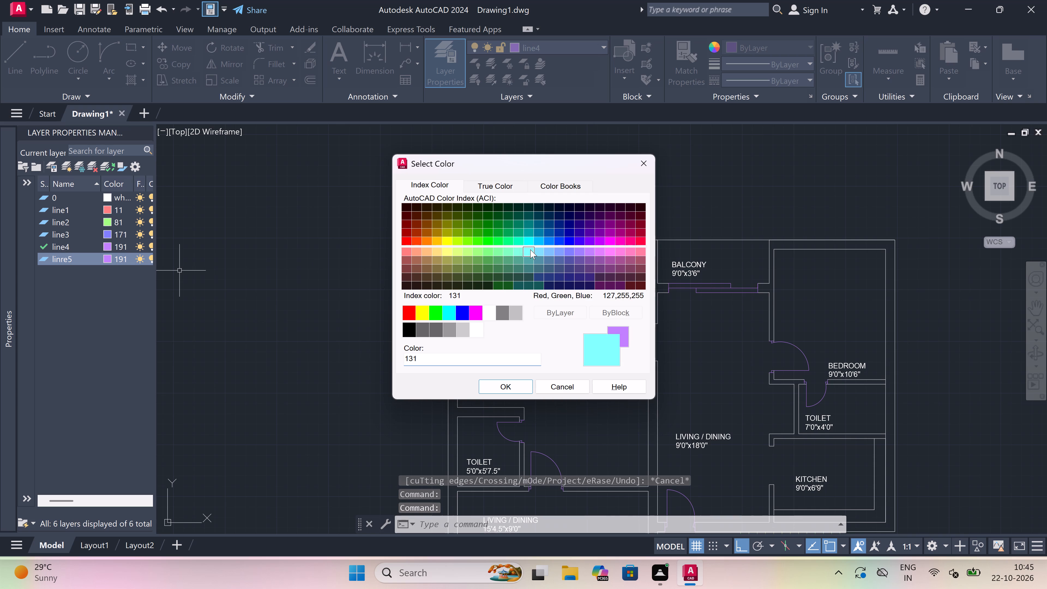
{"action": "left_click", "coordinate": [536, 252]}
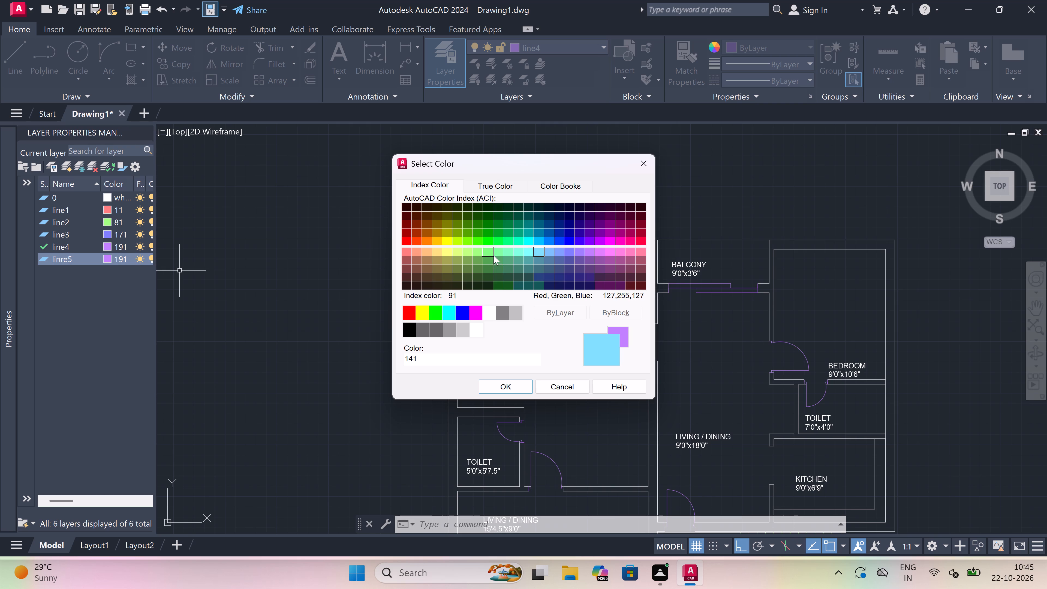
{"action": "left_click", "coordinate": [523, 251]}
{"action": "left_click", "coordinate": [549, 250]}
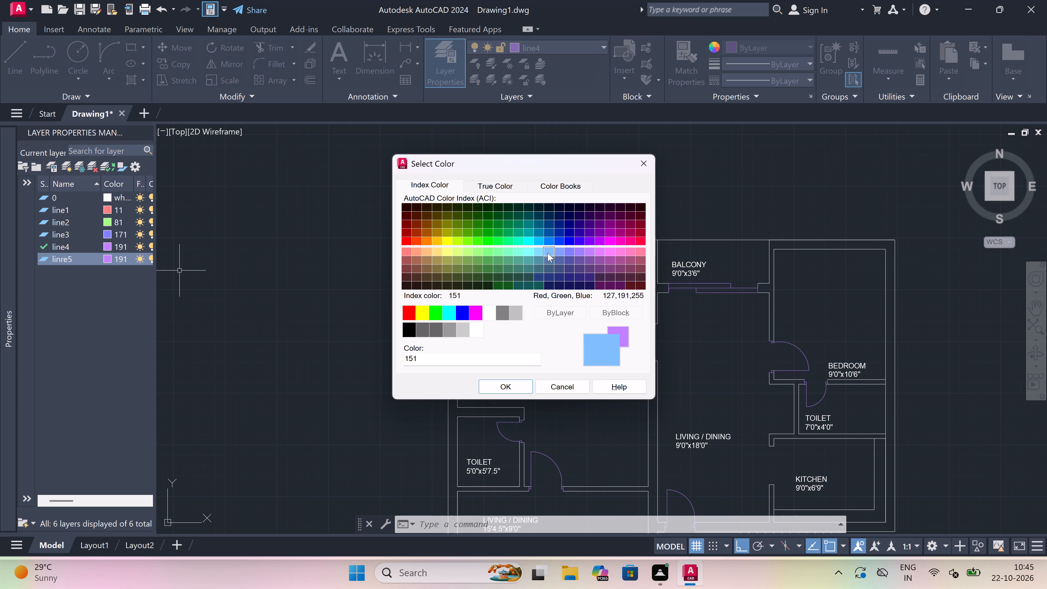
{"action": "left_click", "coordinate": [530, 261]}
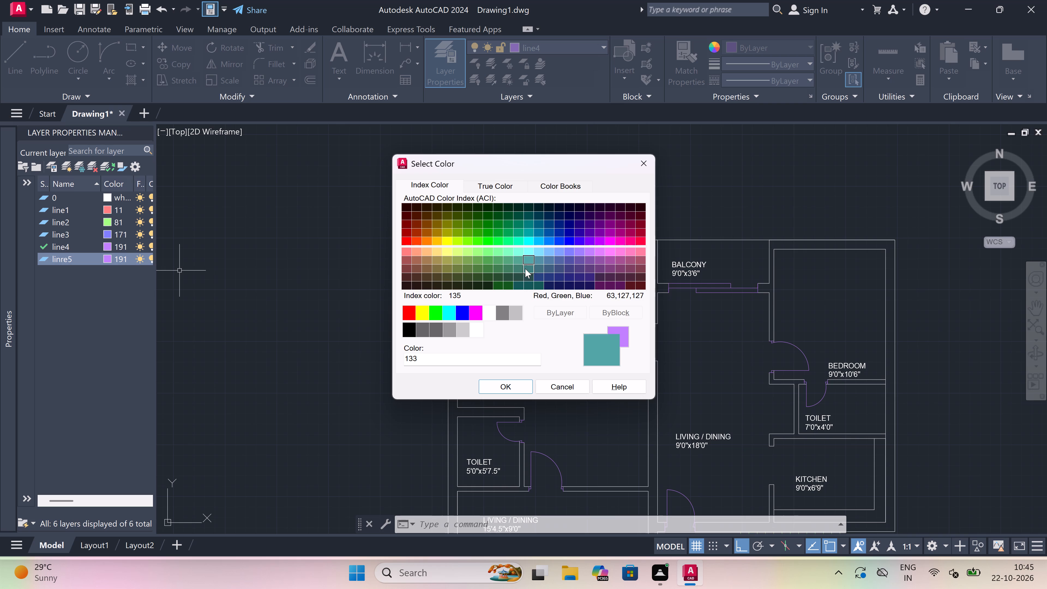
{"action": "double_click", "coordinate": [526, 250]}
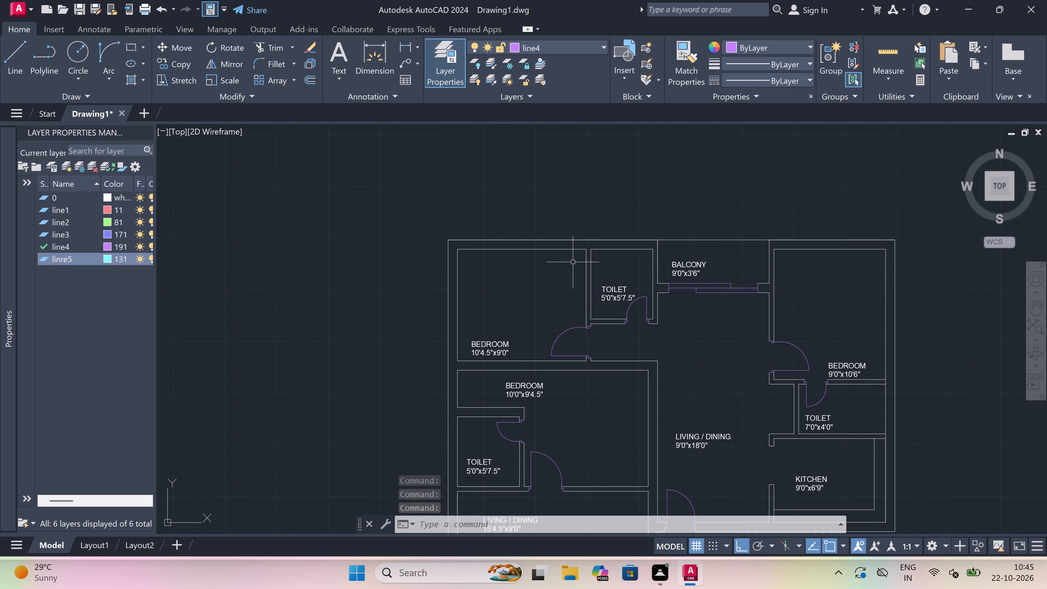
Make layer linre5 current and close the Properties and Layer Properties palettes.
{"action": "double_click", "coordinate": [578, 46]}
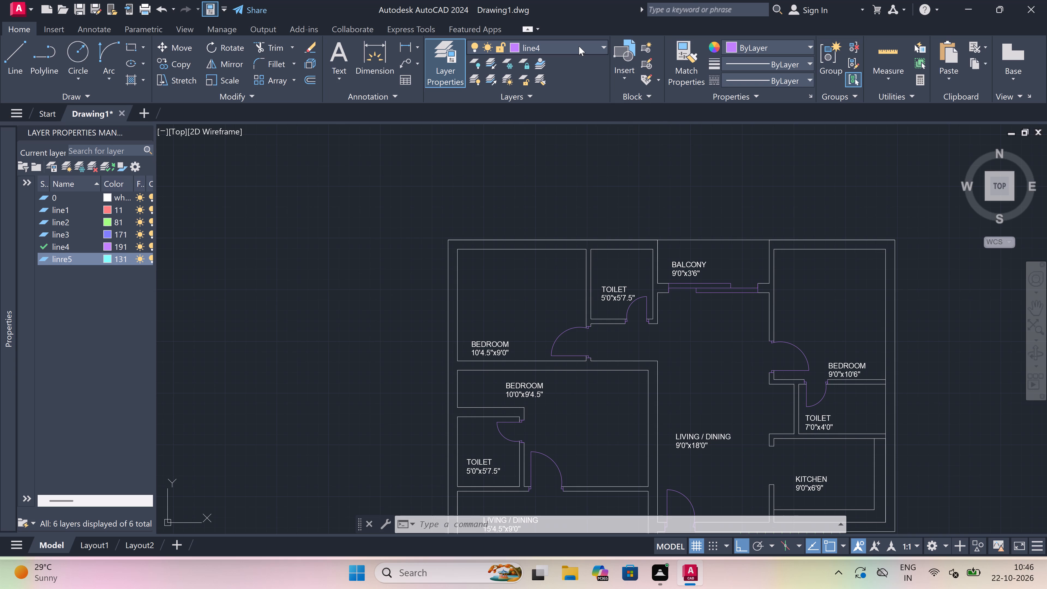
{"action": "left_click", "coordinate": [578, 47]}
{"action": "left_click", "coordinate": [561, 147]}
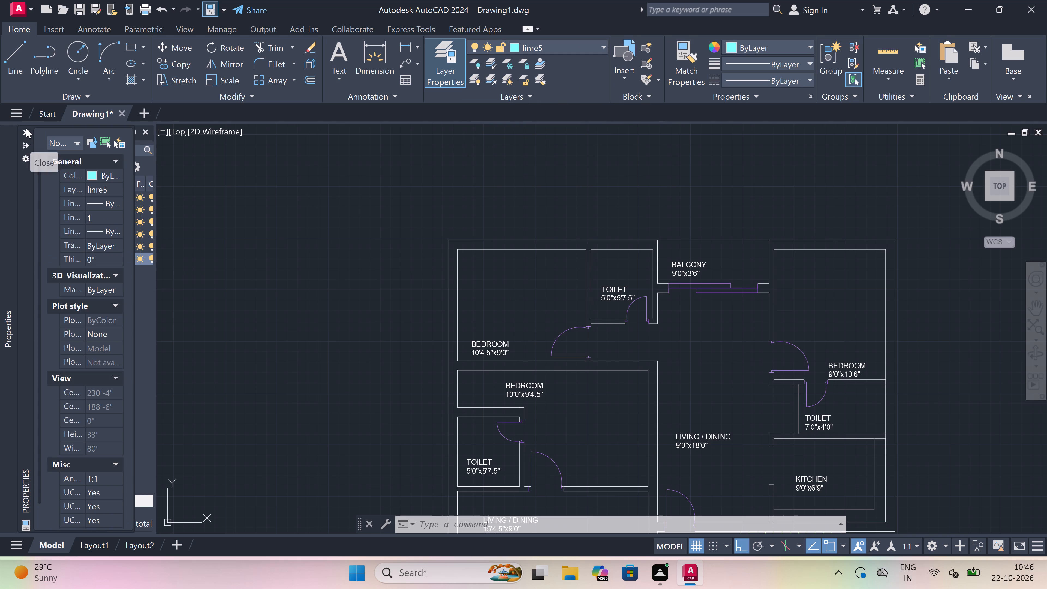
{"action": "left_click", "coordinate": [26, 128]}
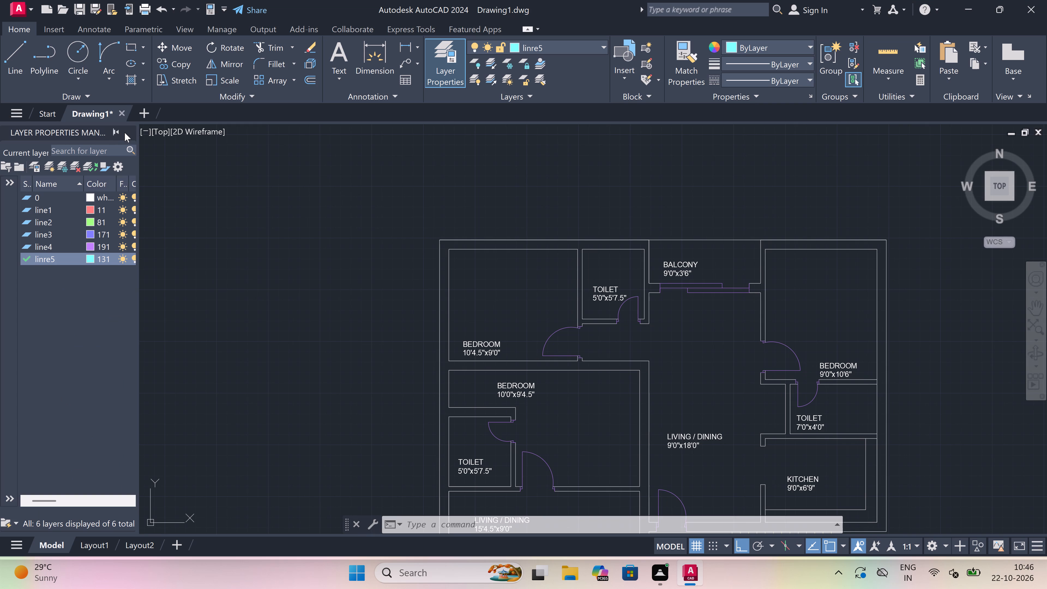
{"action": "left_click", "coordinate": [126, 129]}
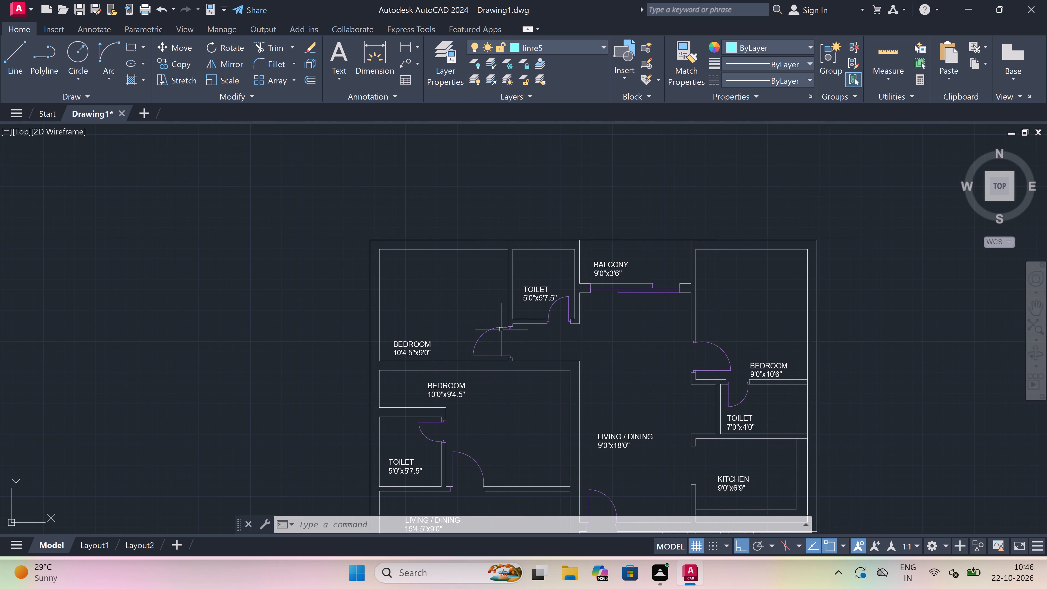
Draw two jamb lines across the outer wall above the 5'0"x5'7.5" toilet beside the balcony, joined by a 2' mid-wall line.
{"action": "key", "text": "l"}
{"action": "key", "text": "space"}
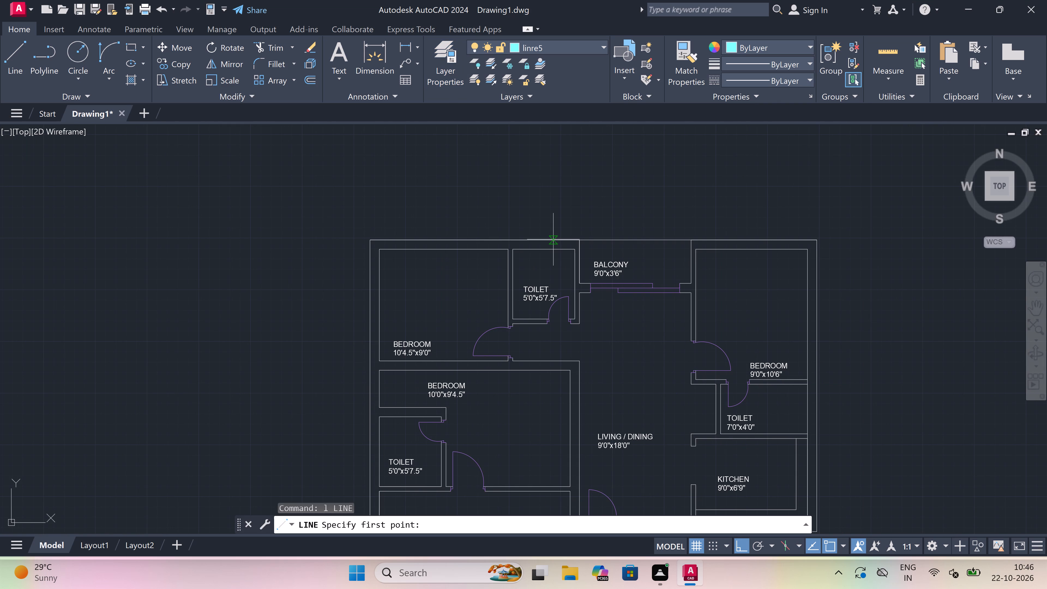
{"action": "scroll", "coordinate": [507, 221], "scroll_direction": "up", "scroll_amount": 1}
{"action": "scroll", "coordinate": [564, 257], "scroll_direction": "up", "scroll_amount": 1}
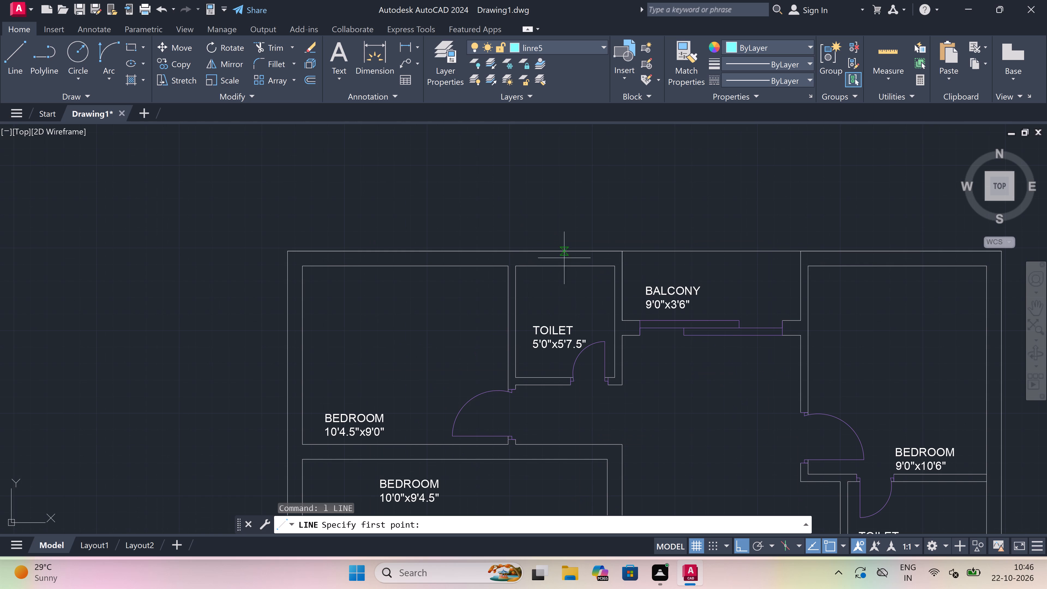
{"action": "left_click", "coordinate": [526, 268]}
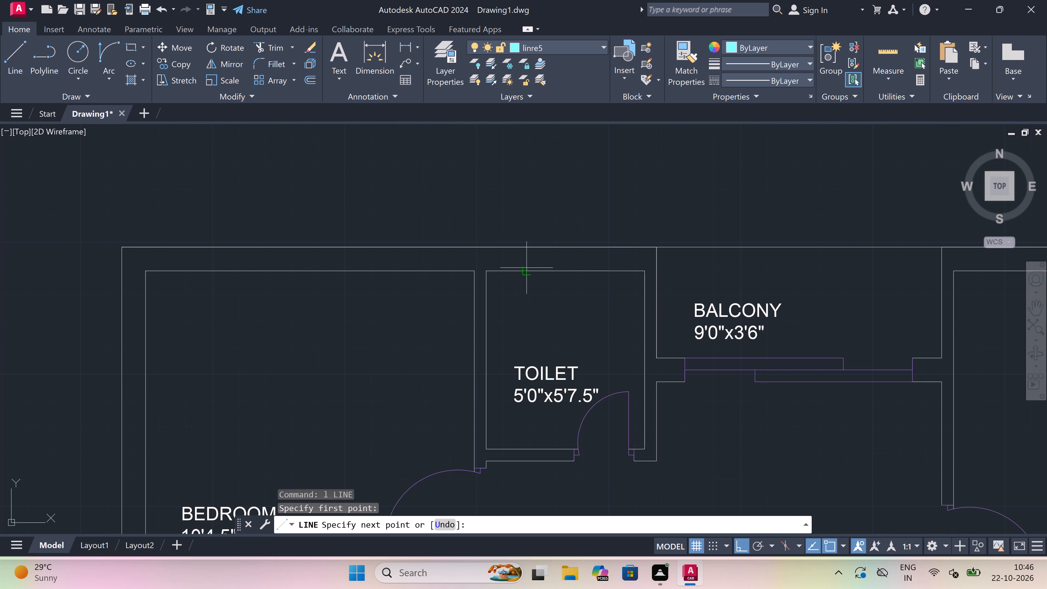
{"action": "left_click", "coordinate": [526, 251]}
{"action": "scroll", "coordinate": [524, 263], "scroll_direction": "up", "scroll_amount": 2}
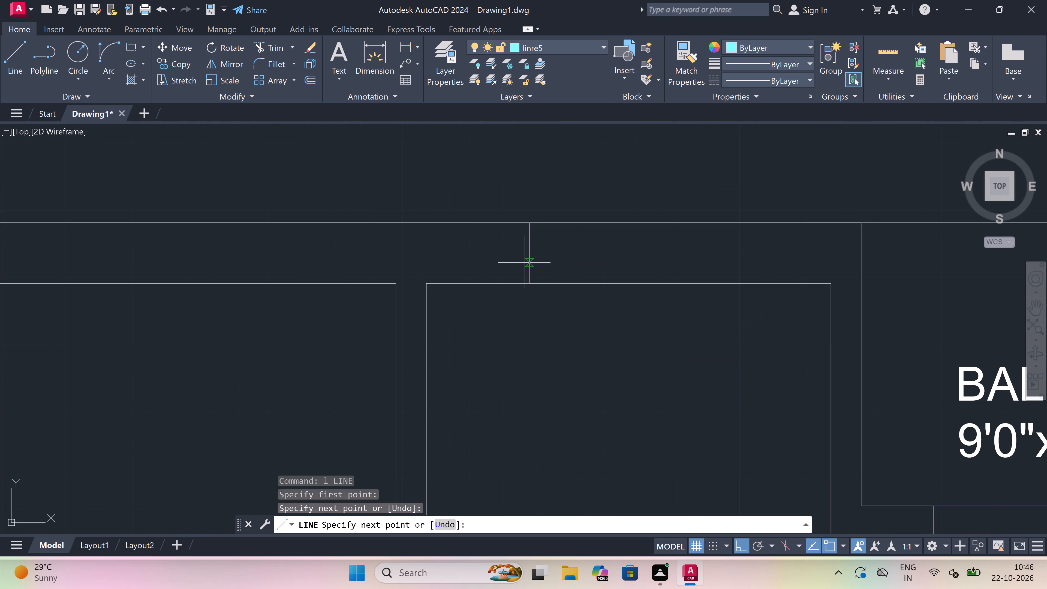
{"action": "left_click", "coordinate": [529, 257]}
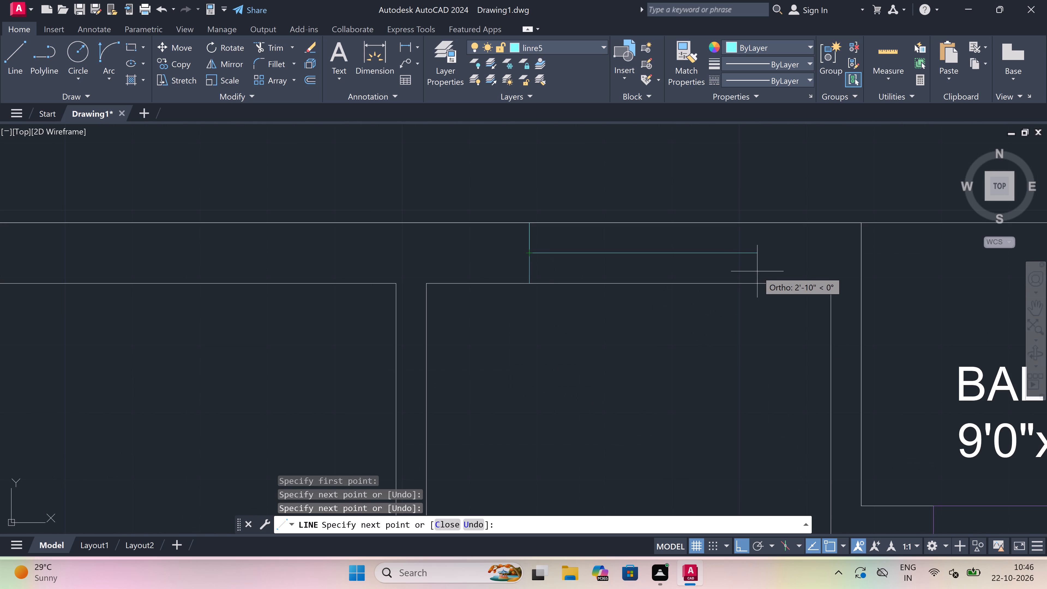
{"action": "key", "text": "2"}
{"action": "key", "text": "apostrophe"}
{"action": "key", "text": "space"}
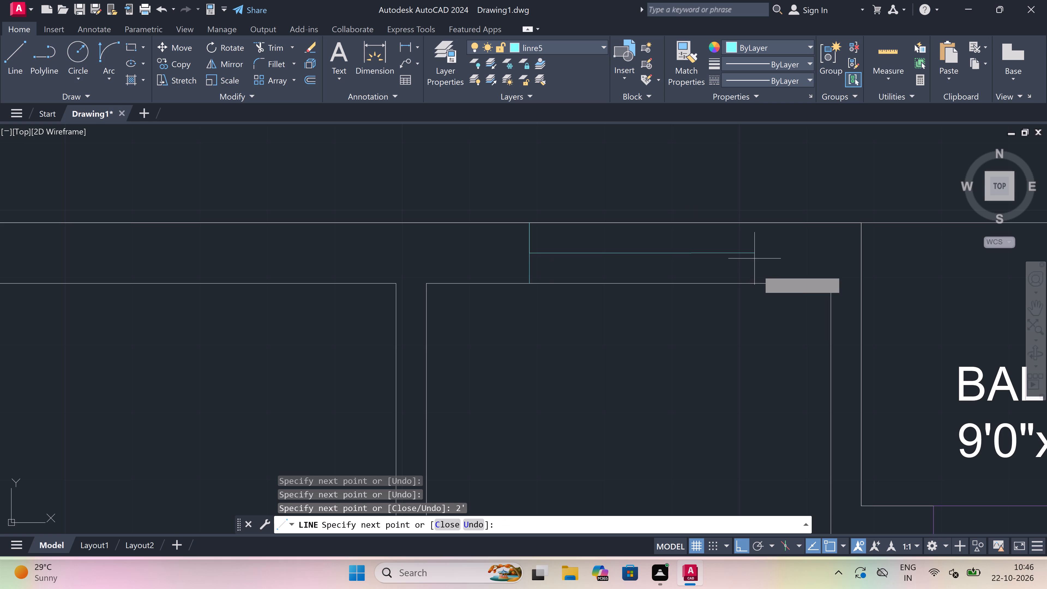
{"action": "left_click", "coordinate": [693, 223]}
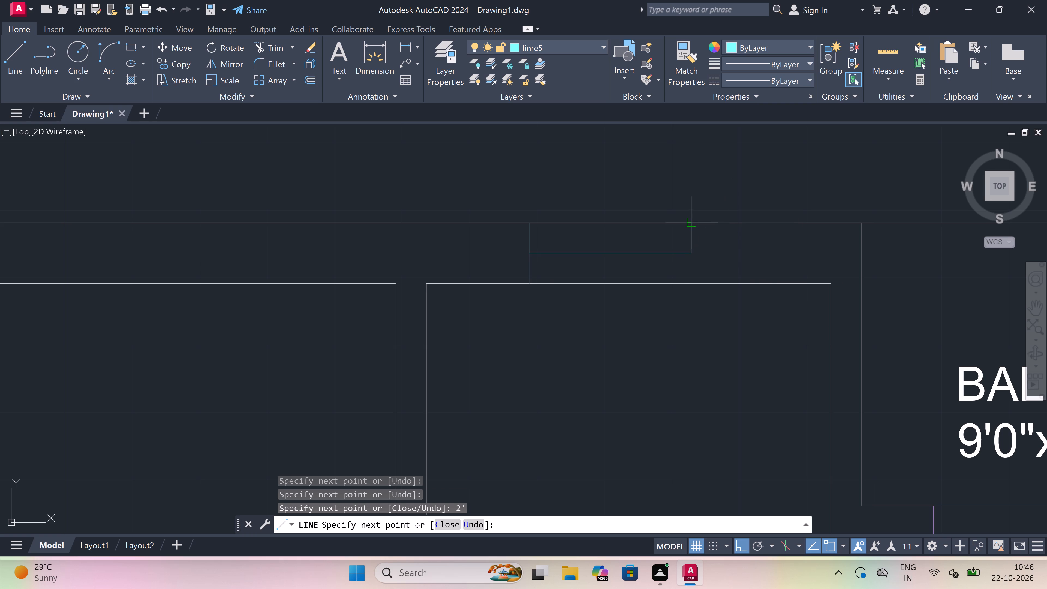
{"action": "left_click", "coordinate": [690, 284]}
{"action": "scroll", "coordinate": [683, 260], "scroll_direction": "up", "scroll_amount": 2}
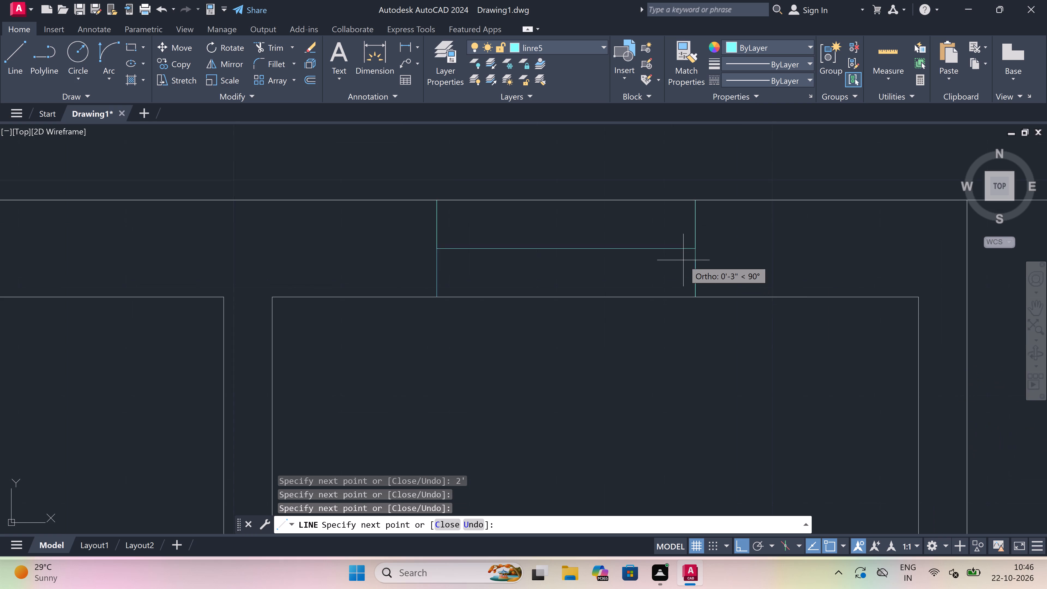
{"action": "key", "text": "Escape"}
{"action": "scroll", "coordinate": [672, 312], "scroll_direction": "down", "scroll_amount": 2}
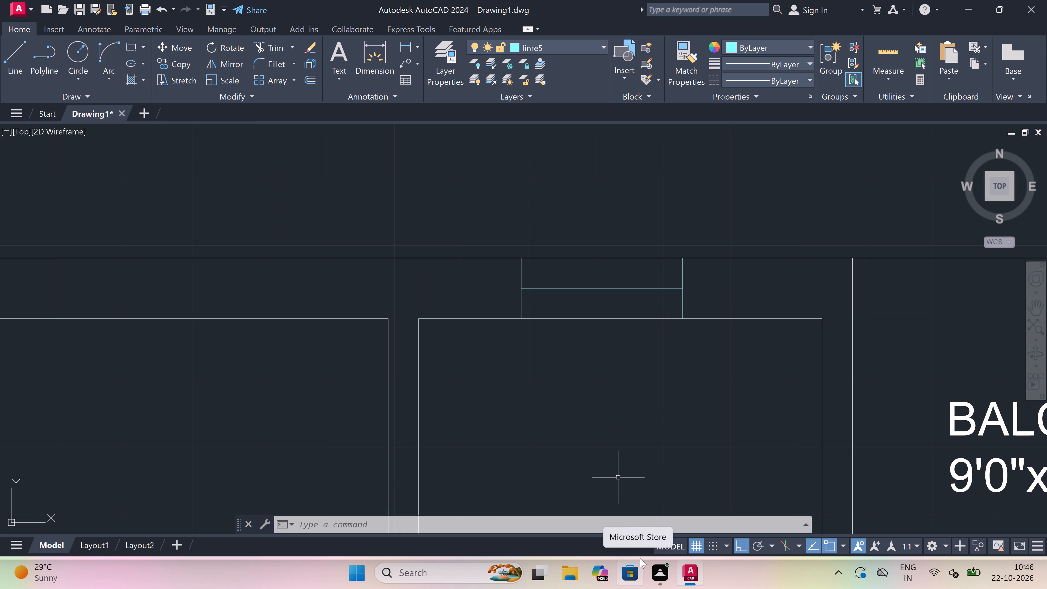
{"action": "key", "text": "Escape"}
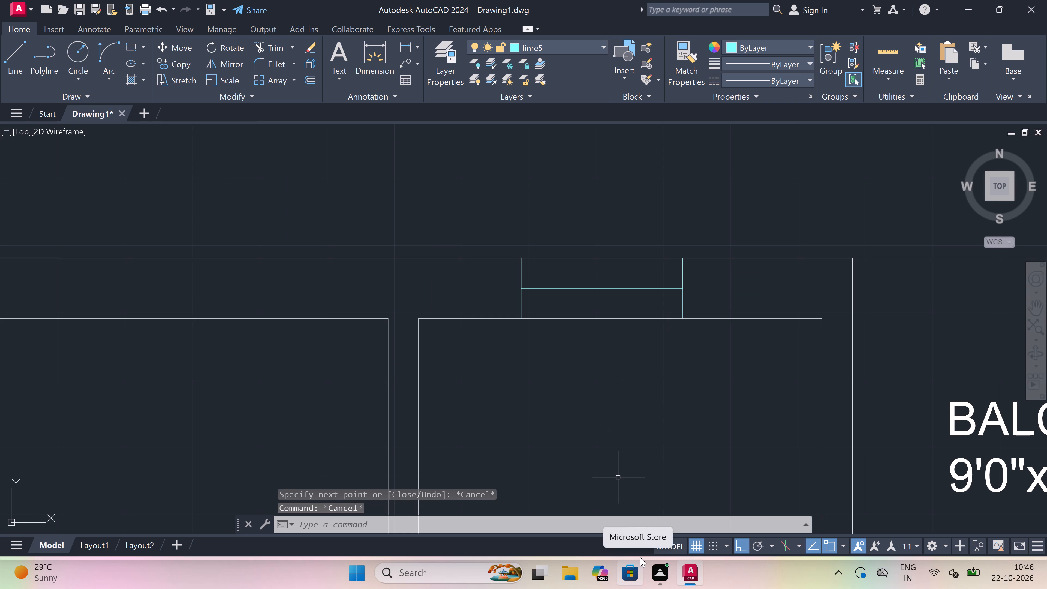
Trim the inner and outer wall lines between the toilet window's jambs.
{"action": "type", "text": "tr"}
{"action": "key", "text": "space"}
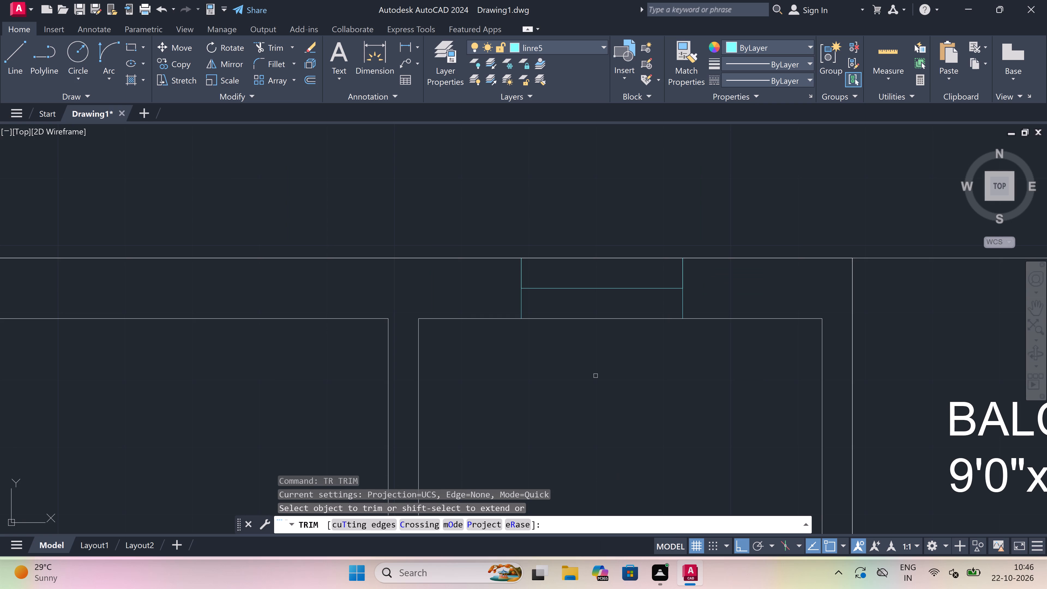
{"action": "left_click", "coordinate": [580, 314]}
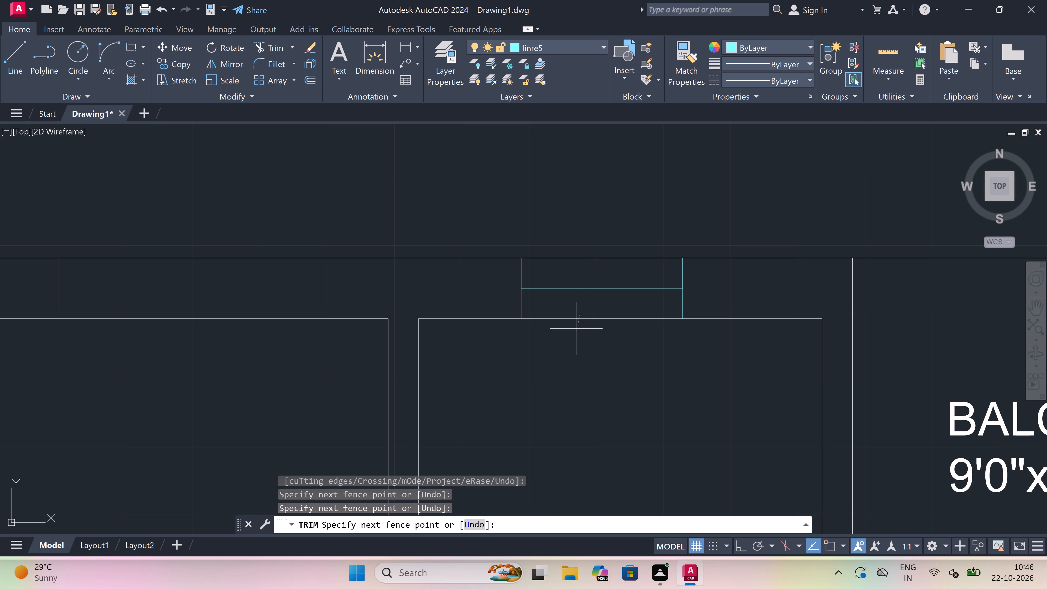
{"action": "left_click", "coordinate": [571, 338]}
{"action": "left_click", "coordinate": [576, 268]}
{"action": "left_click", "coordinate": [590, 248]}
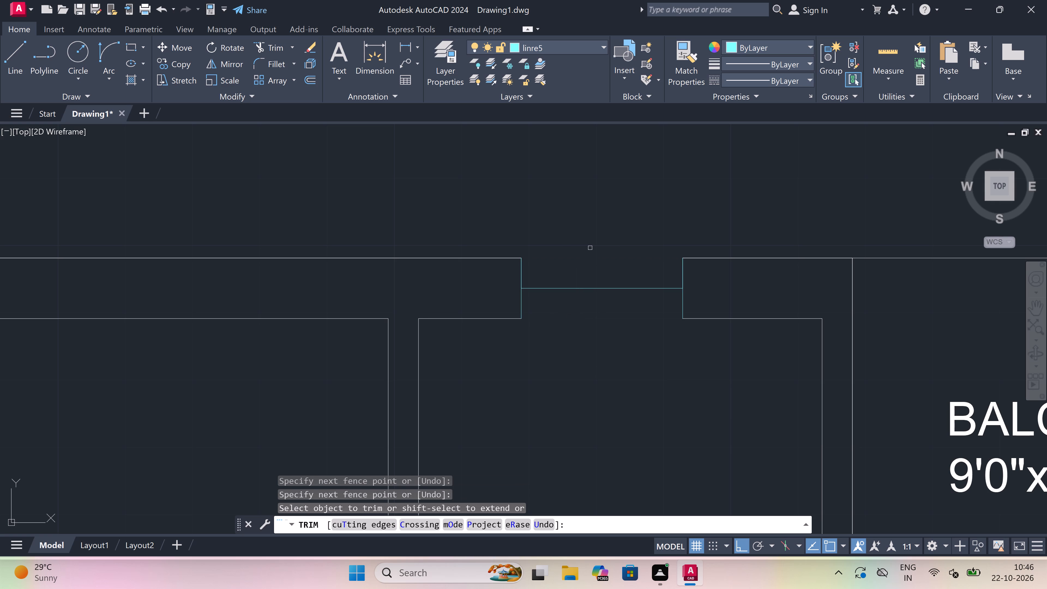
{"action": "key", "text": "Escape"}
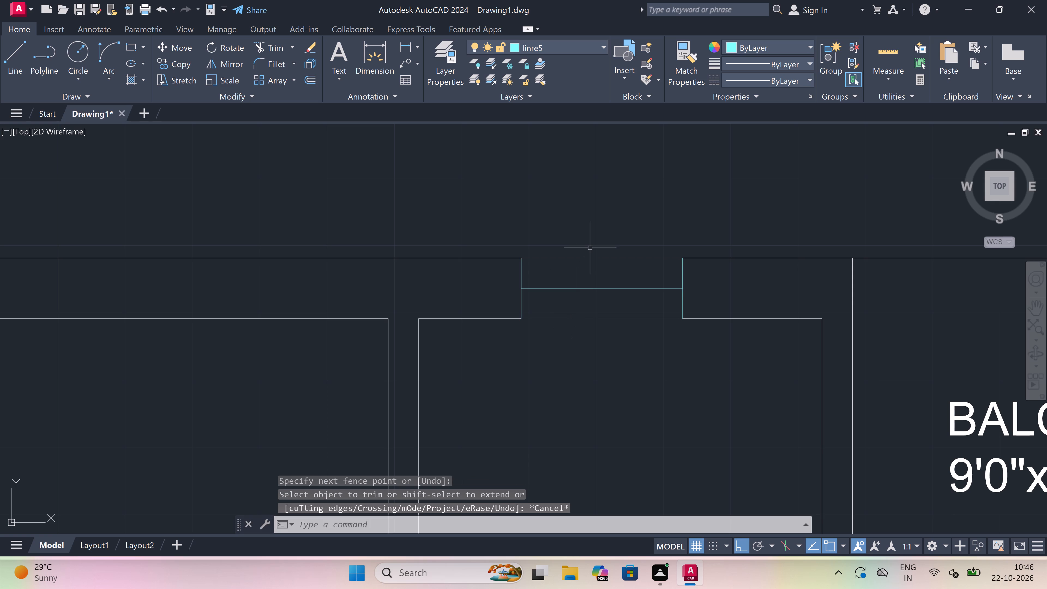
Draw the toilet window's outer and inner edge lines between the jamb ends.
{"action": "key", "text": "l"}
{"action": "key", "text": "space"}
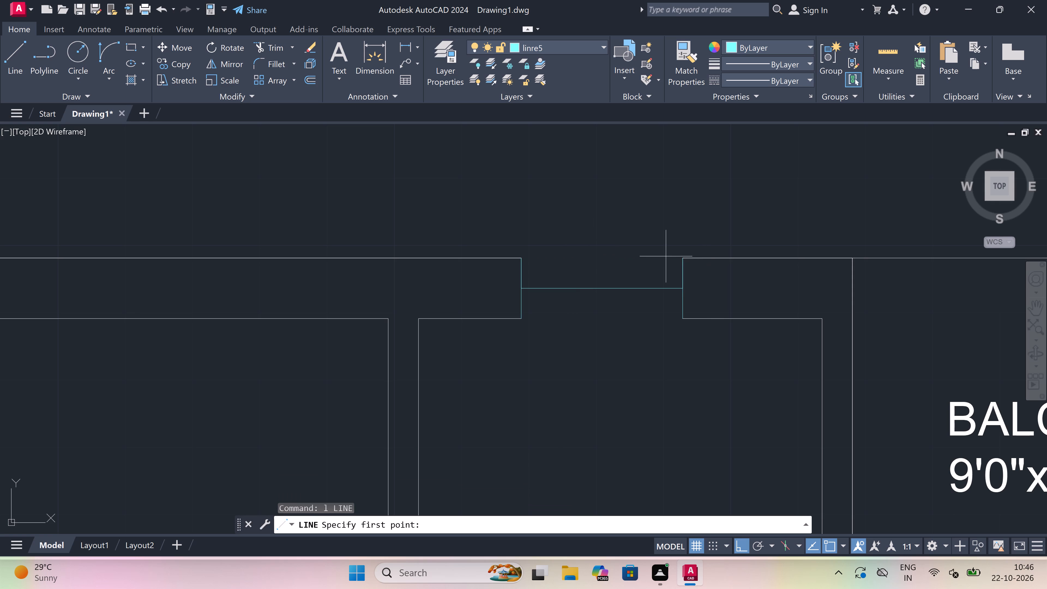
{"action": "left_click", "coordinate": [685, 257]}
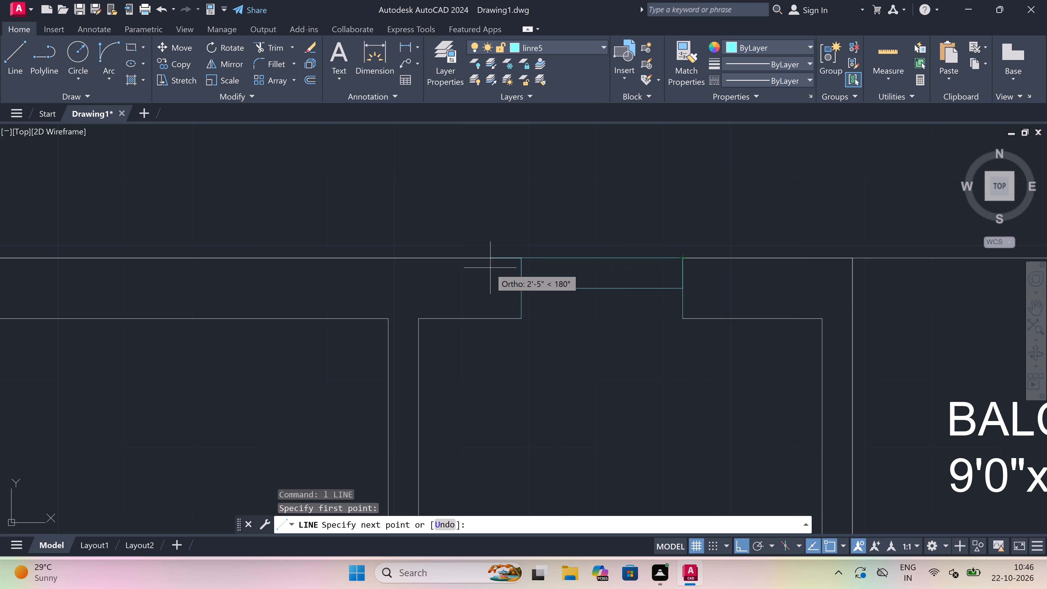
{"action": "left_click", "coordinate": [524, 259]}
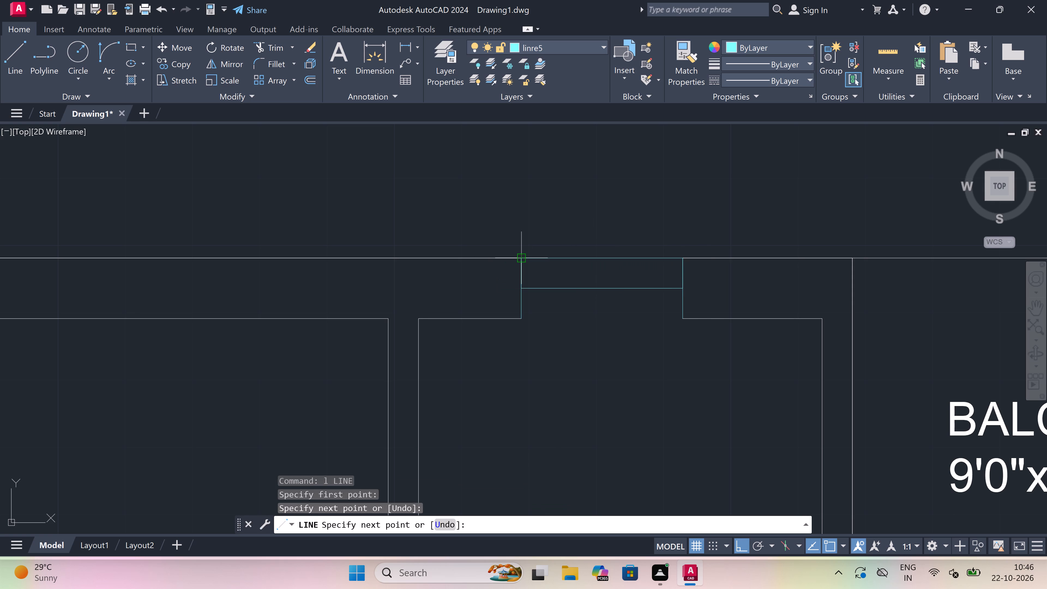
{"action": "key", "text": "Escape"}
{"action": "key", "text": "space"}
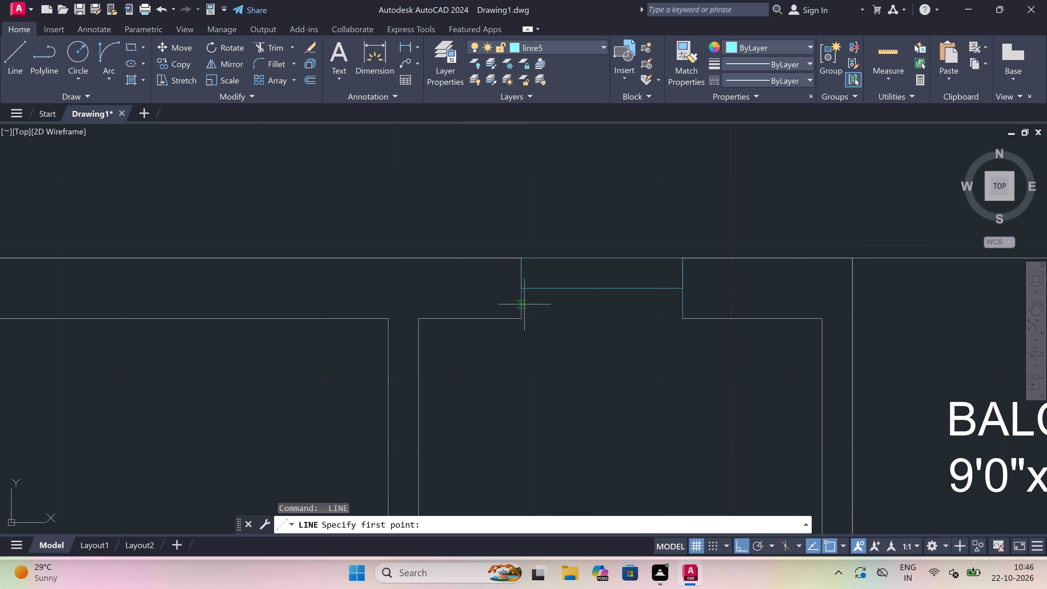
{"action": "left_click_drag", "start_coordinate": [521, 317], "coordinate": [523, 318]}
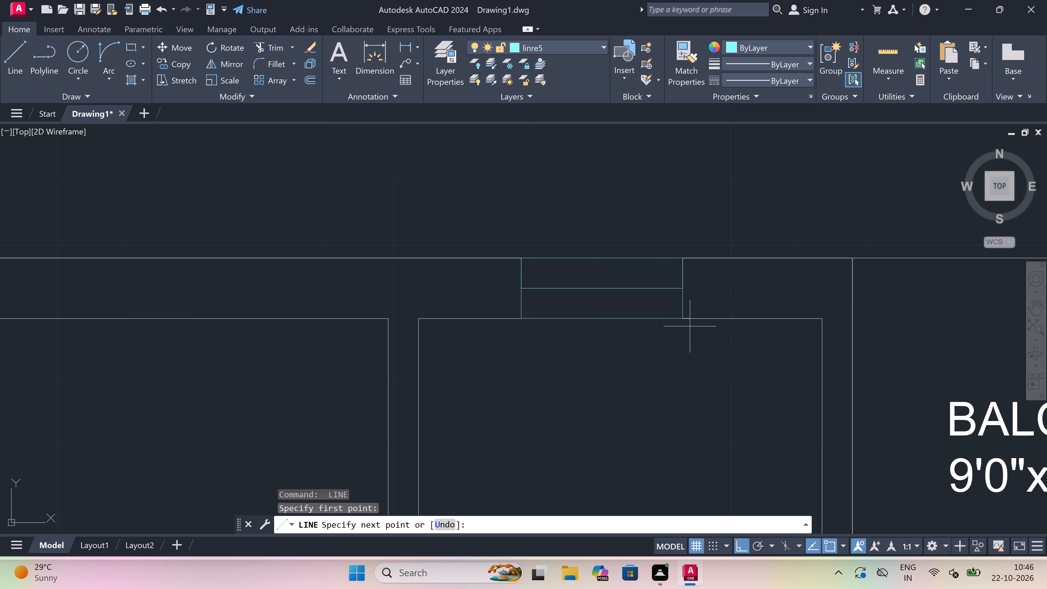
{"action": "left_click", "coordinate": [679, 315]}
{"action": "key", "text": "Escape"}
{"action": "scroll", "coordinate": [670, 288], "scroll_direction": "down", "scroll_amount": 3}
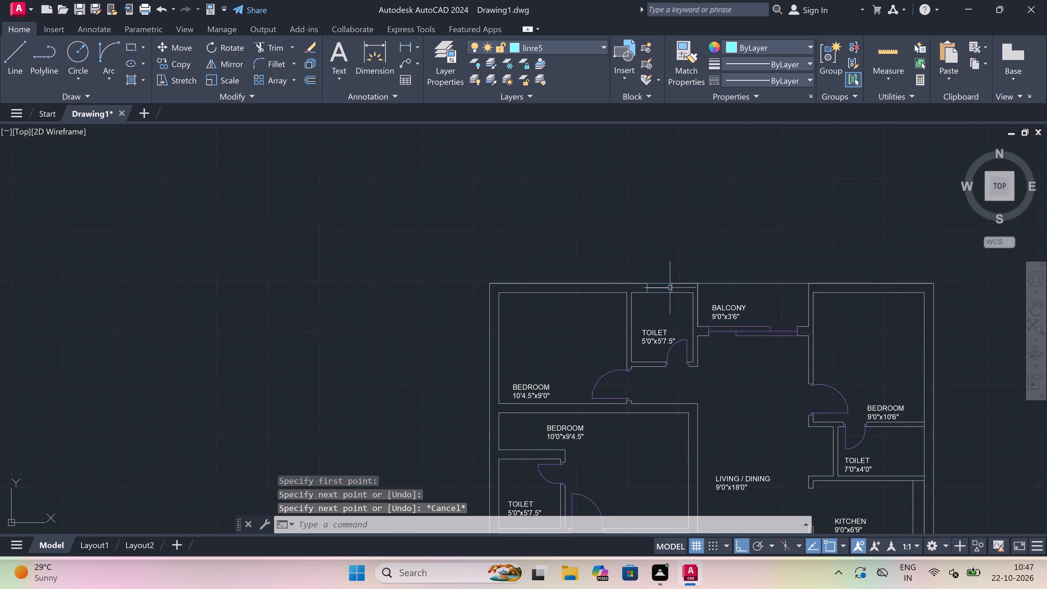
Draw two jamb lines across the upper outer wall of the 10'4.5"x9'0" bedroom, joined by a 5' mid-wall line.
{"action": "scroll", "coordinate": [670, 288], "scroll_direction": "down", "scroll_amount": 2}
{"action": "scroll", "coordinate": [622, 286], "scroll_direction": "up", "scroll_amount": 3}
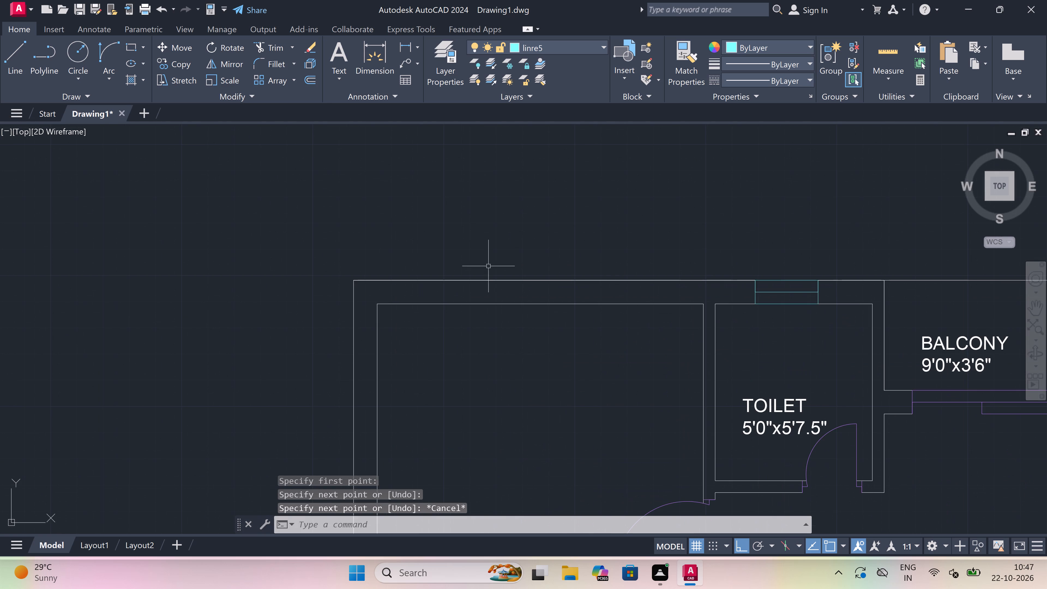
{"action": "key", "text": "space"}
{"action": "left_click", "coordinate": [436, 283]}
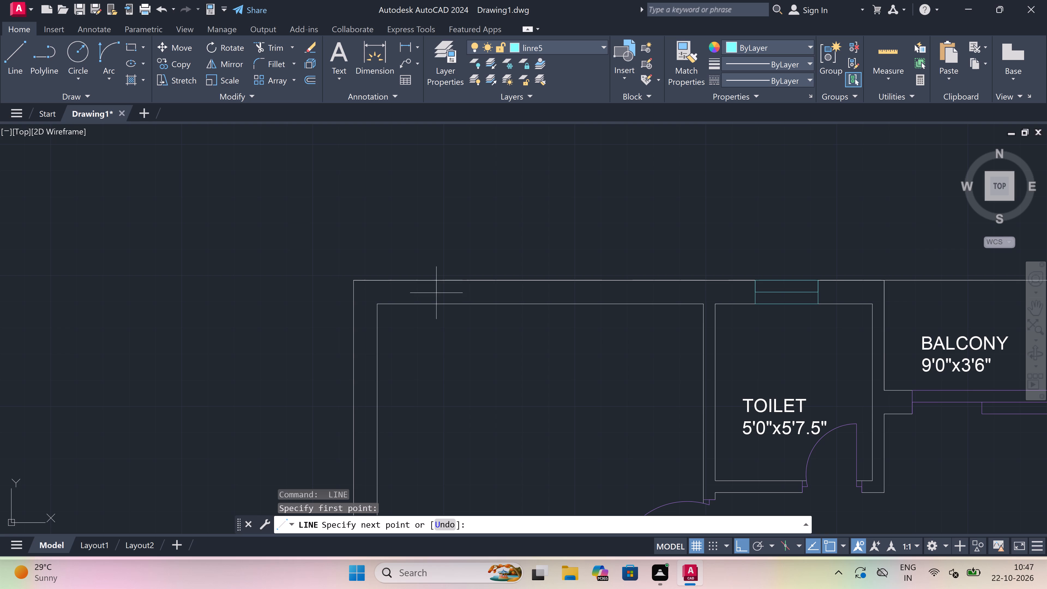
{"action": "left_click", "coordinate": [435, 303]}
{"action": "scroll", "coordinate": [435, 292], "scroll_direction": "up", "scroll_amount": 2}
{"action": "left_click", "coordinate": [435, 292]}
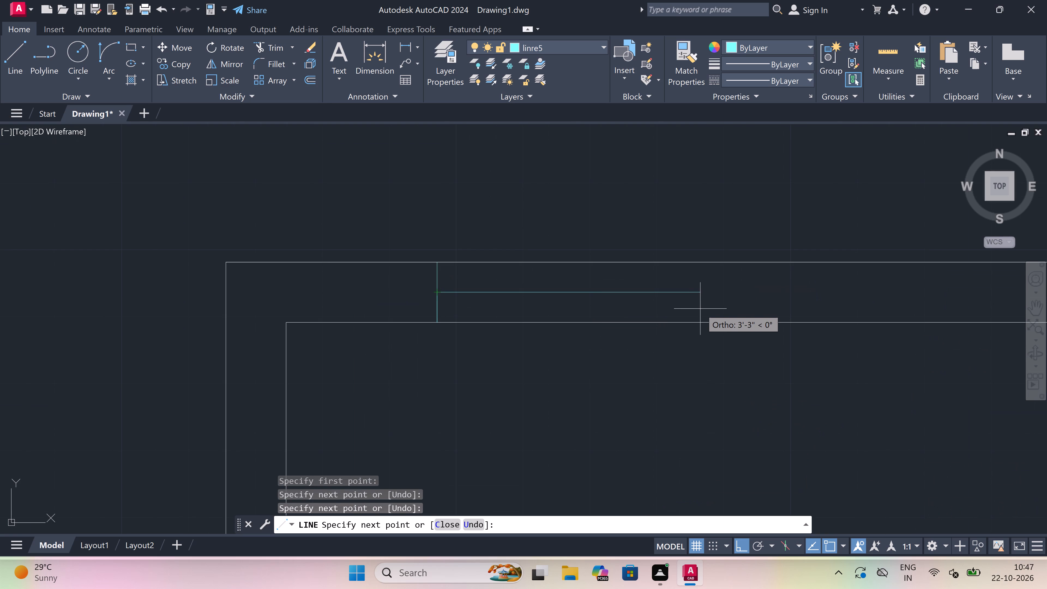
{"action": "key", "text": "5"}
{"action": "key", "text": "apostrophe"}
{"action": "key", "text": "space"}
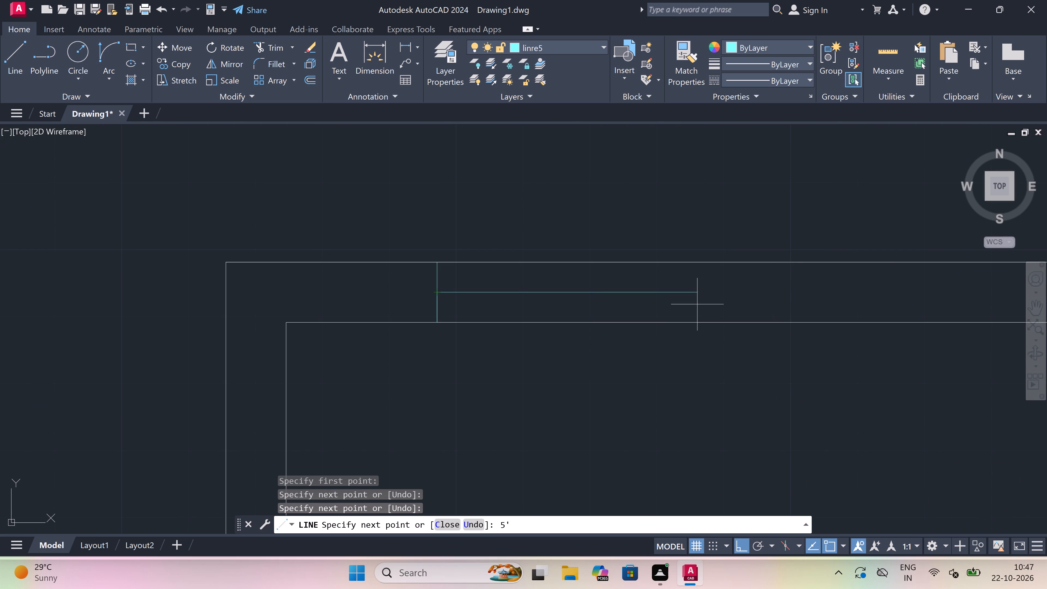
{"action": "left_click", "coordinate": [840, 262]}
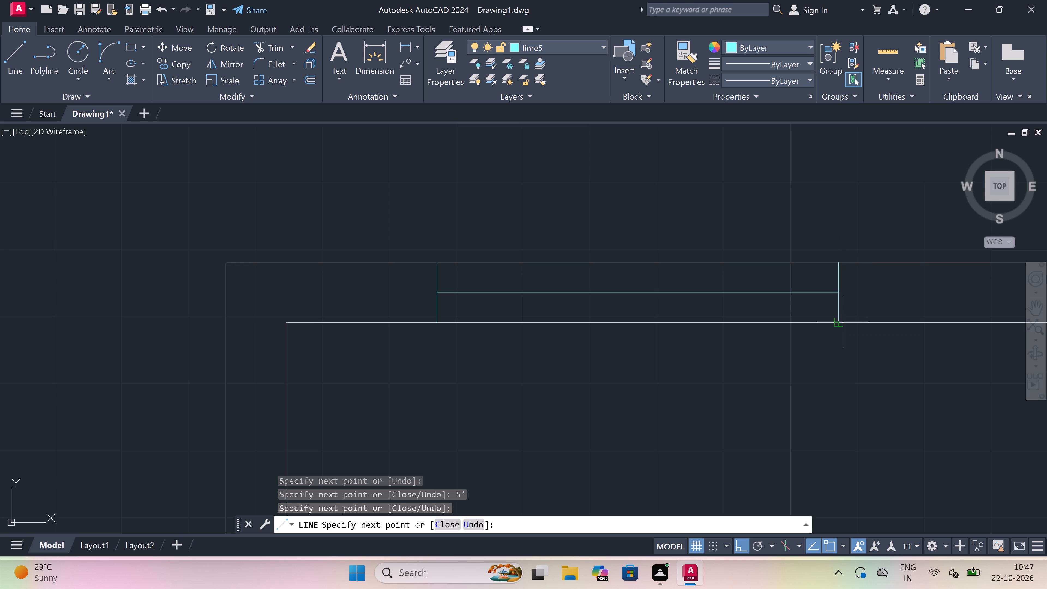
{"action": "left_click", "coordinate": [843, 322]}
{"action": "key", "text": "Escape"}
Trim the inner and outer wall lines between the jambs of the 10'4.5"x9'0" bedroom's window.
{"action": "key", "text": "t"}
{"action": "key", "text": "r"}
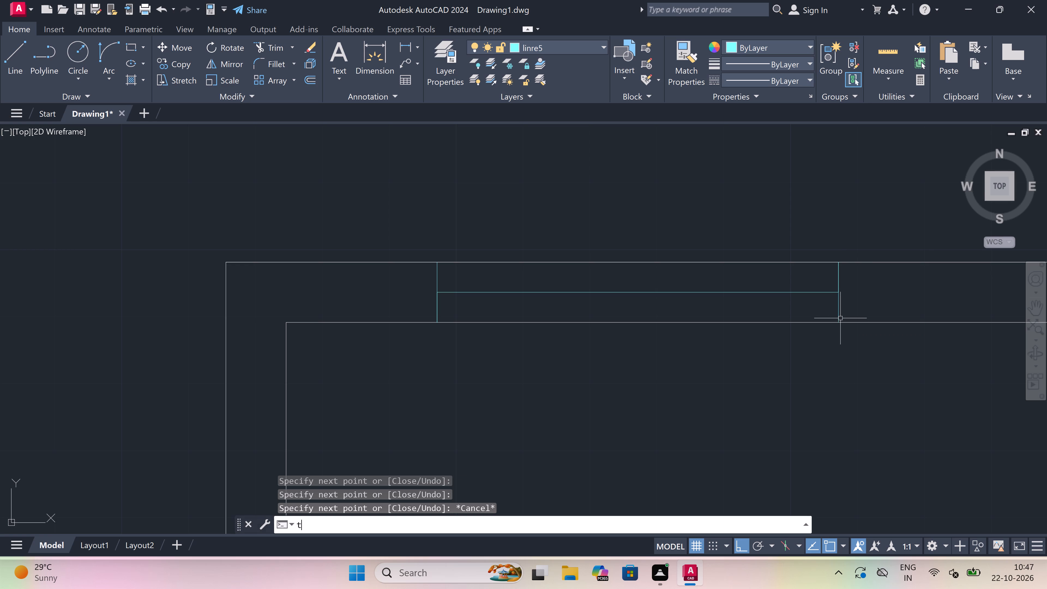
{"action": "key", "text": "space"}
{"action": "left_click", "coordinate": [750, 311]}
{"action": "left_click", "coordinate": [701, 357]}
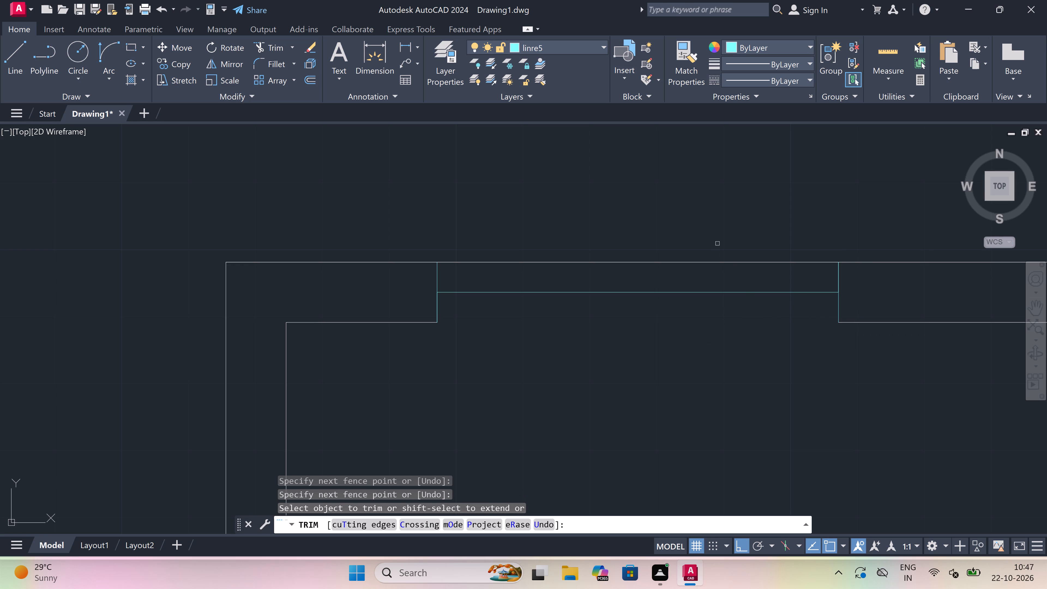
{"action": "left_click", "coordinate": [718, 223]}
{"action": "left_click", "coordinate": [682, 271]}
{"action": "key", "text": "Escape"}
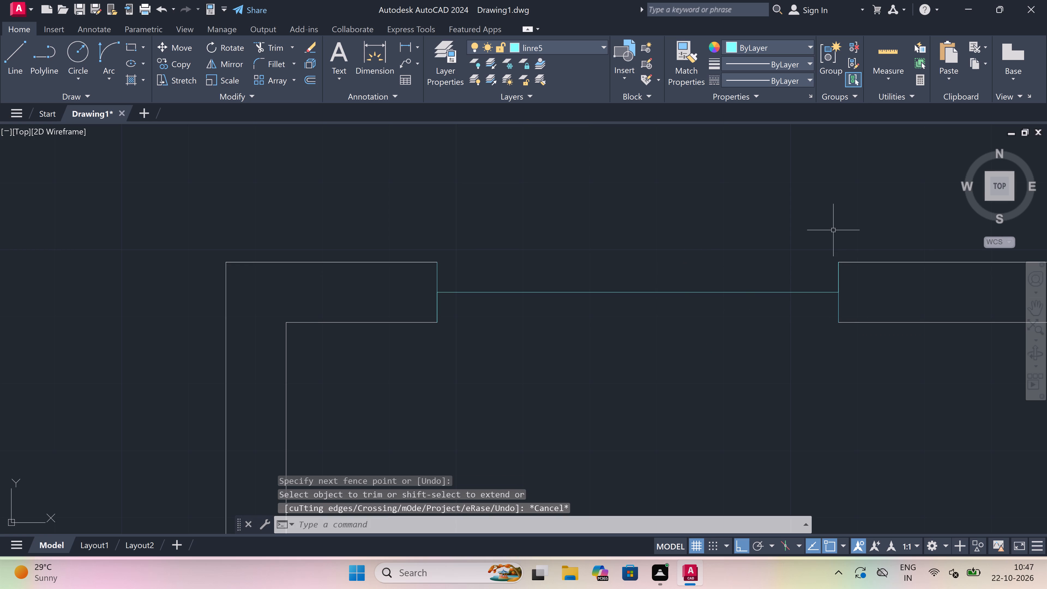
Draw the outer and inner edge lines of the 10'4.5"x9'0" bedroom's upper window between the jamb ends.
{"action": "key", "text": "l"}
{"action": "key", "text": "space"}
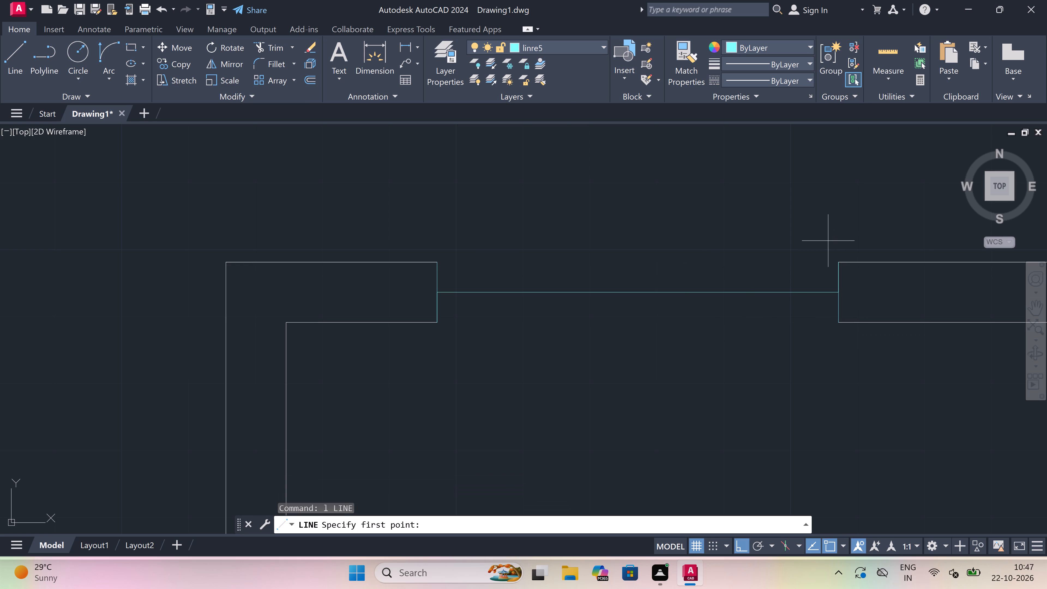
{"action": "left_click", "coordinate": [841, 261]}
{"action": "left_click", "coordinate": [434, 265]}
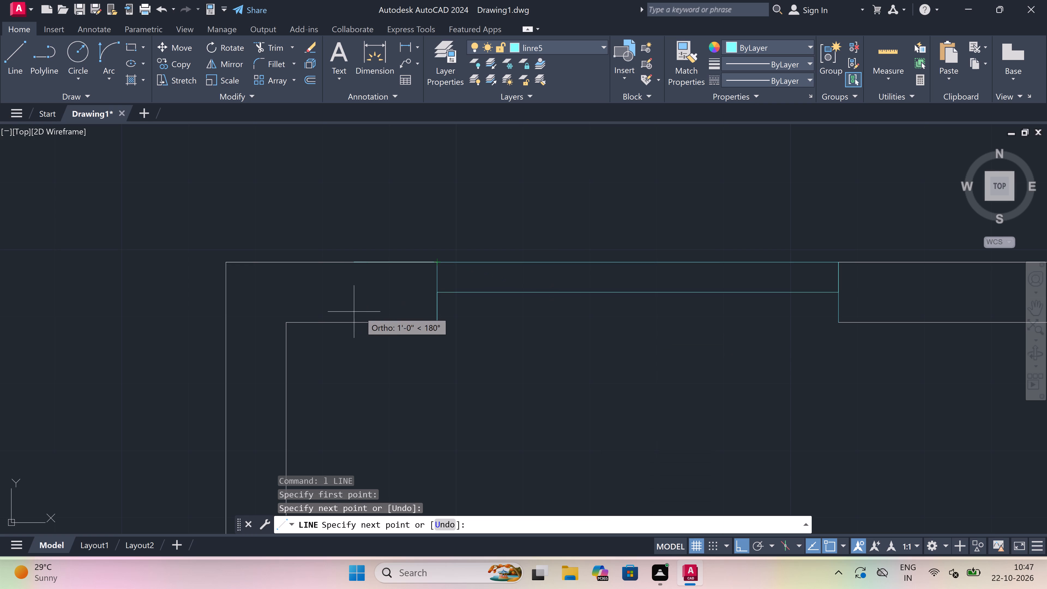
{"action": "key", "text": "Escape"}
{"action": "key", "text": "space"}
{"action": "left_click_drag", "start_coordinate": [434, 323], "coordinate": [437, 324]}
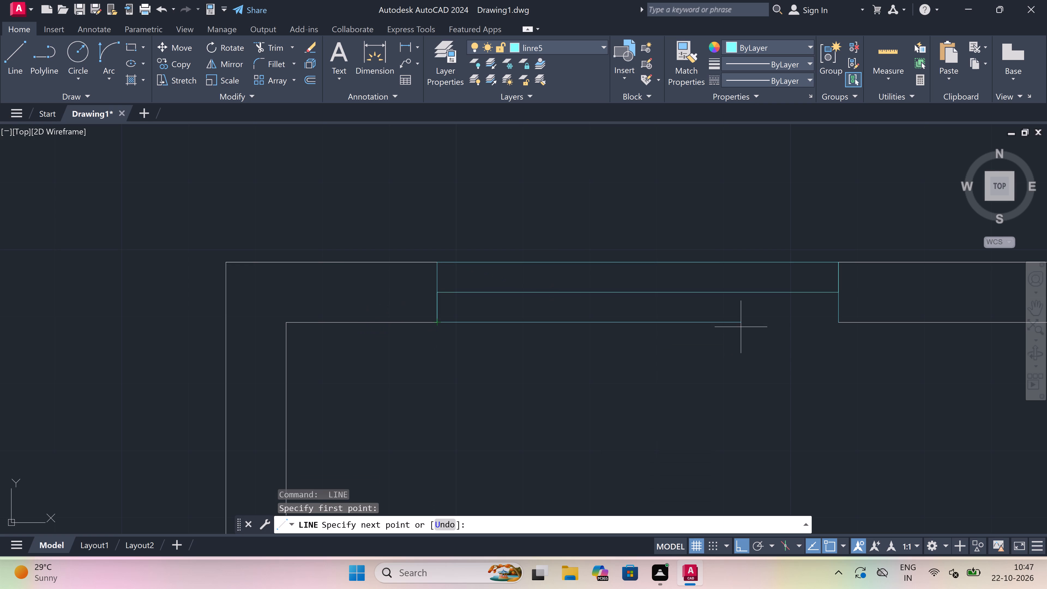
{"action": "left_click", "coordinate": [844, 321]}
{"action": "key", "text": "Escape"}
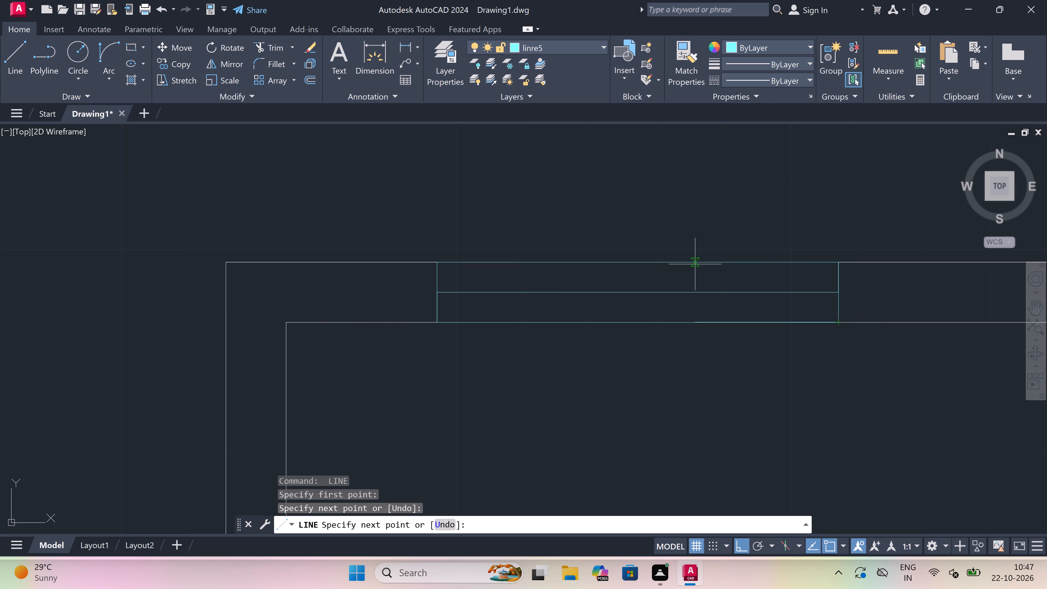
Draw two jamb lines across the west outer wall of the 10'4.5"x9'0" bedroom, joined by a 5' mid-wall line.
{"action": "scroll", "coordinate": [672, 254], "scroll_direction": "down", "scroll_amount": 4}
{"action": "scroll", "coordinate": [612, 306], "scroll_direction": "up", "scroll_amount": 2}
{"action": "key", "text": "space"}
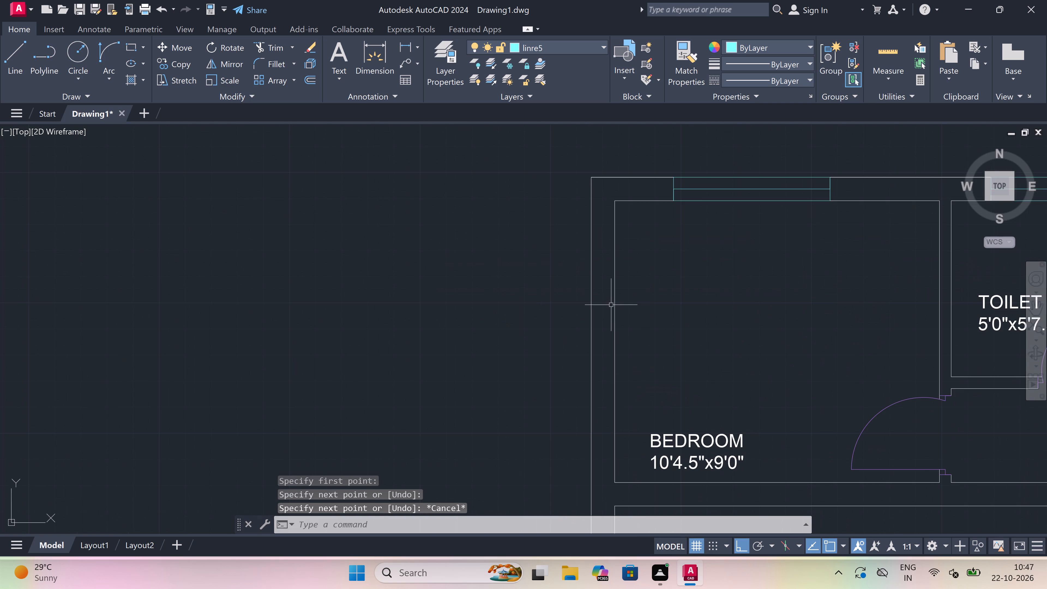
{"action": "left_click", "coordinate": [611, 271]}
{"action": "left_click", "coordinate": [588, 274]}
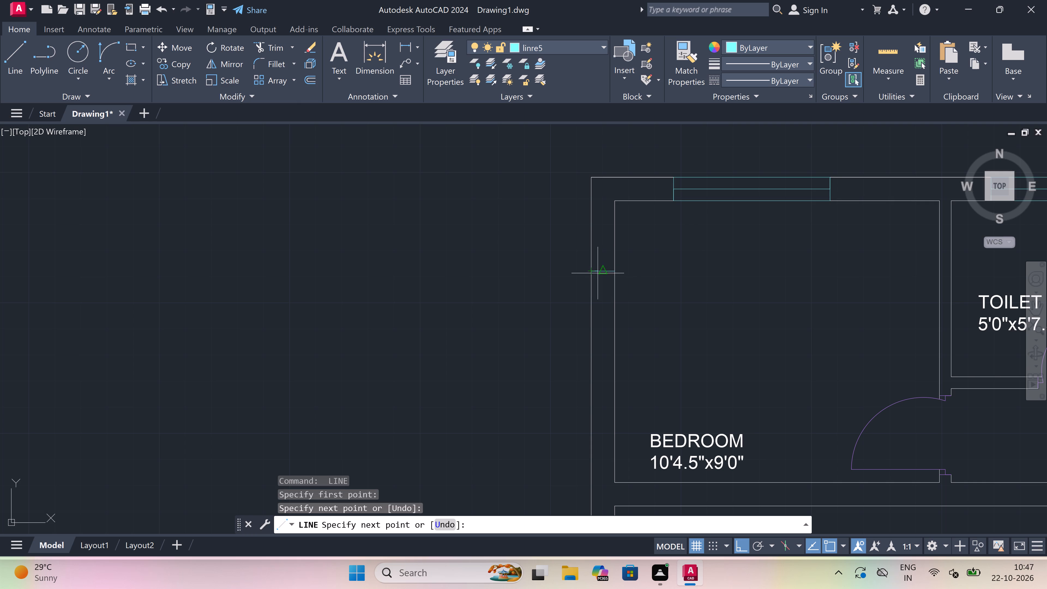
{"action": "left_click", "coordinate": [602, 272]}
{"action": "key", "text": "5"}
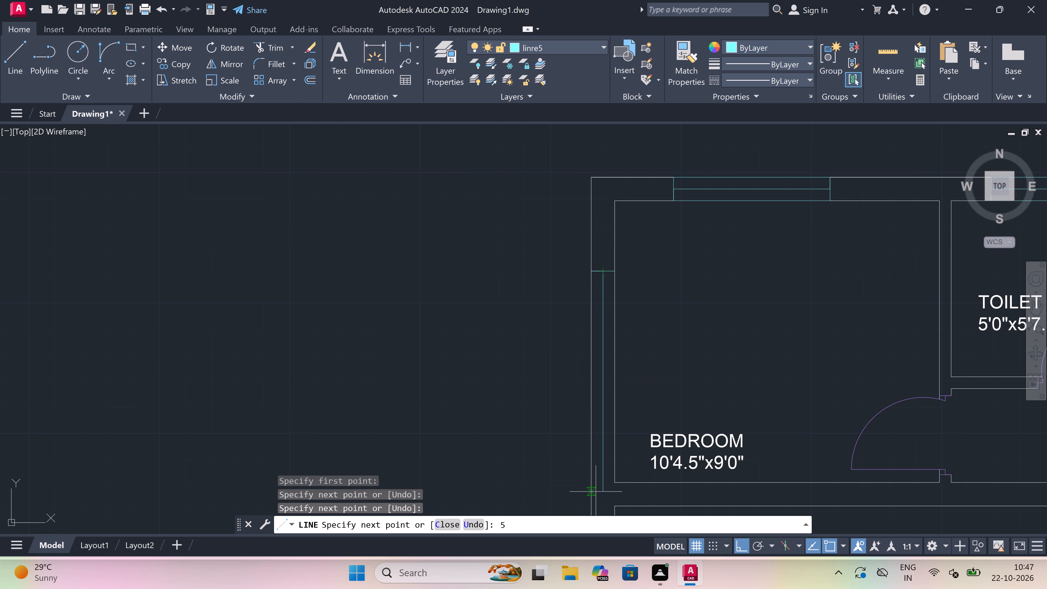
{"action": "key", "text": "apostrophe"}
{"action": "key", "text": "space"}
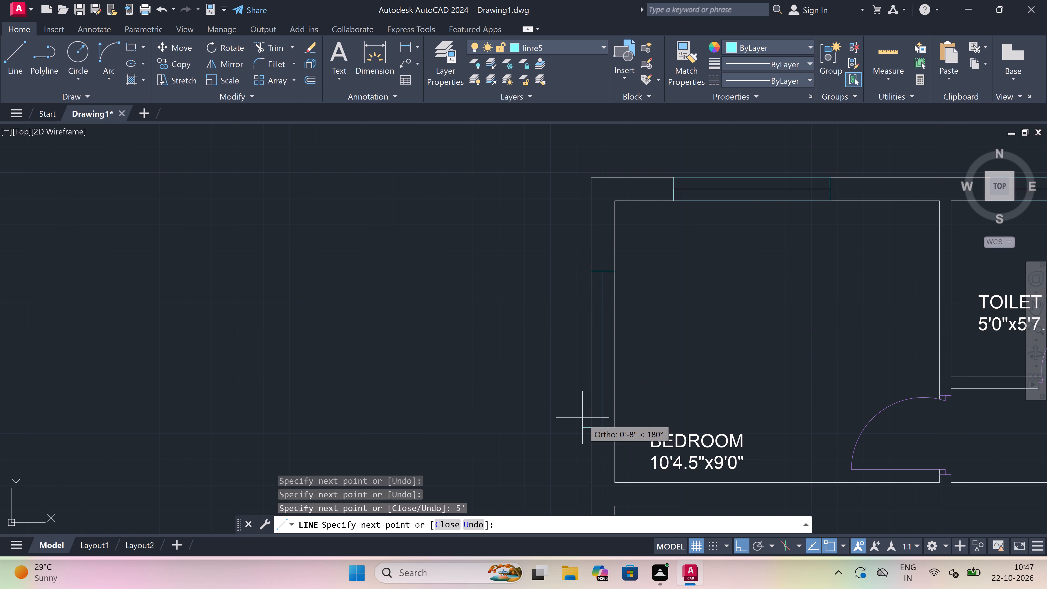
{"action": "left_click", "coordinate": [594, 427]}
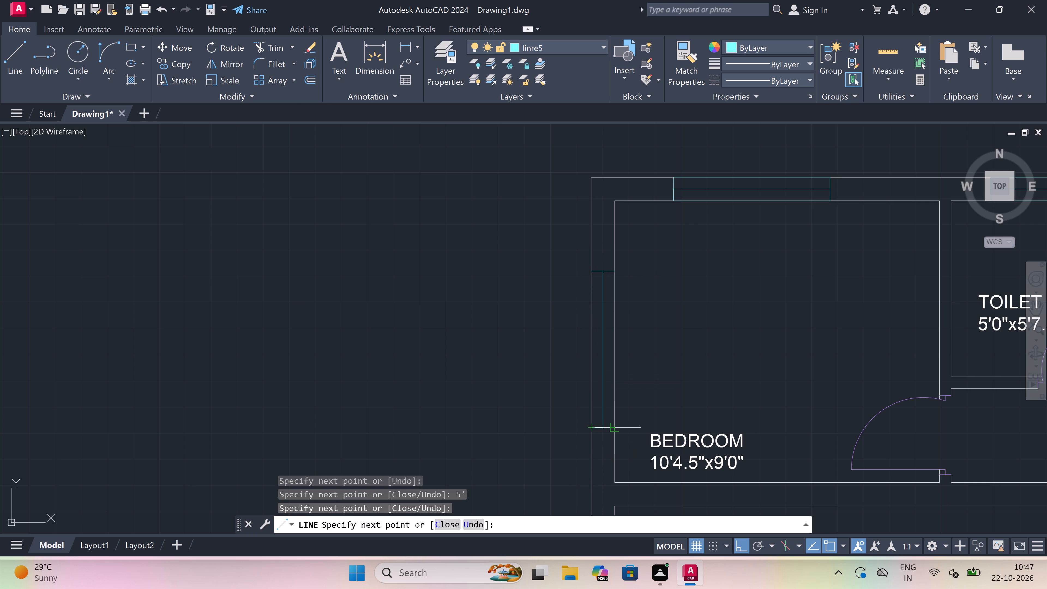
{"action": "left_click", "coordinate": [617, 426]}
{"action": "key", "text": "Escape"}
Trim the inner and outer wall lines between the jambs of the 10'4.5"x9'0" bedroom's west window.
{"action": "type", "text": "tr"}
{"action": "key", "text": "space"}
{"action": "left_click", "coordinate": [614, 386]}
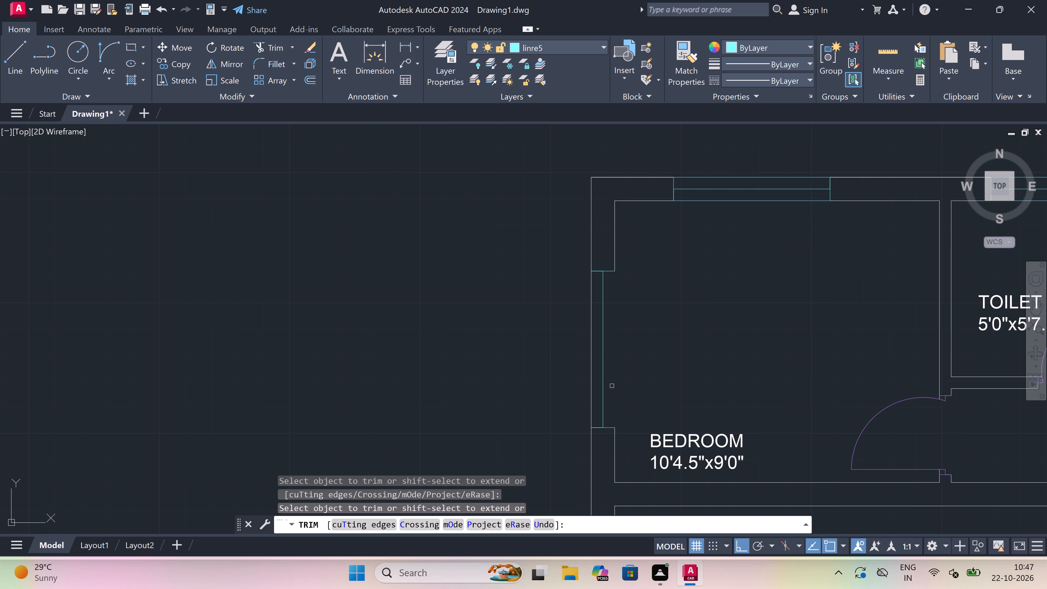
{"action": "left_click", "coordinate": [591, 376]}
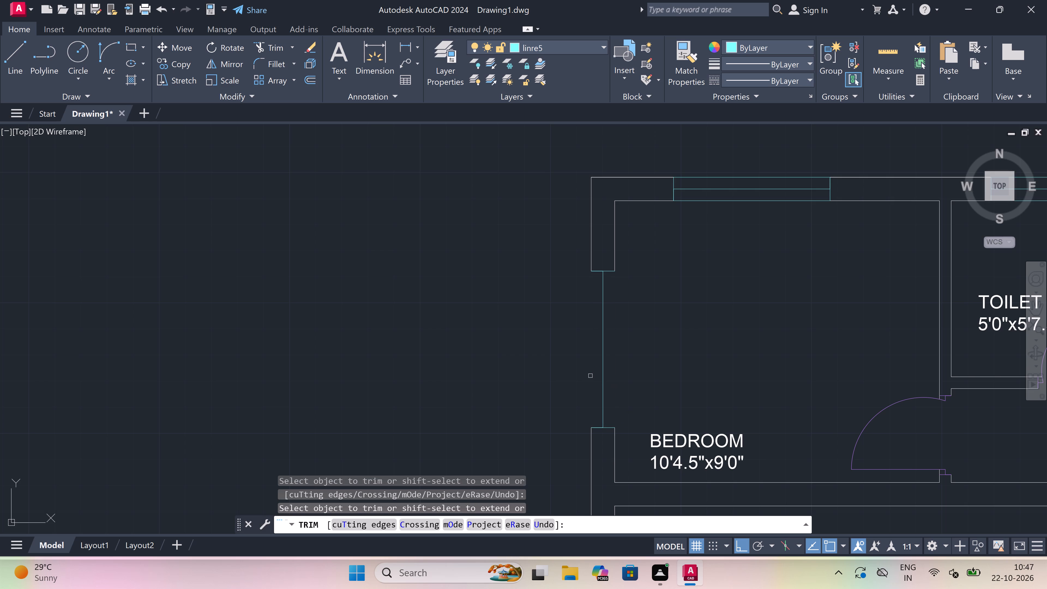
{"action": "key", "text": "Escape"}
Draw the outer and inner edge lines of the 10'4.5"x9'0" bedroom's west window between the jamb ends.
{"action": "key", "text": "l"}
{"action": "key", "text": "space"}
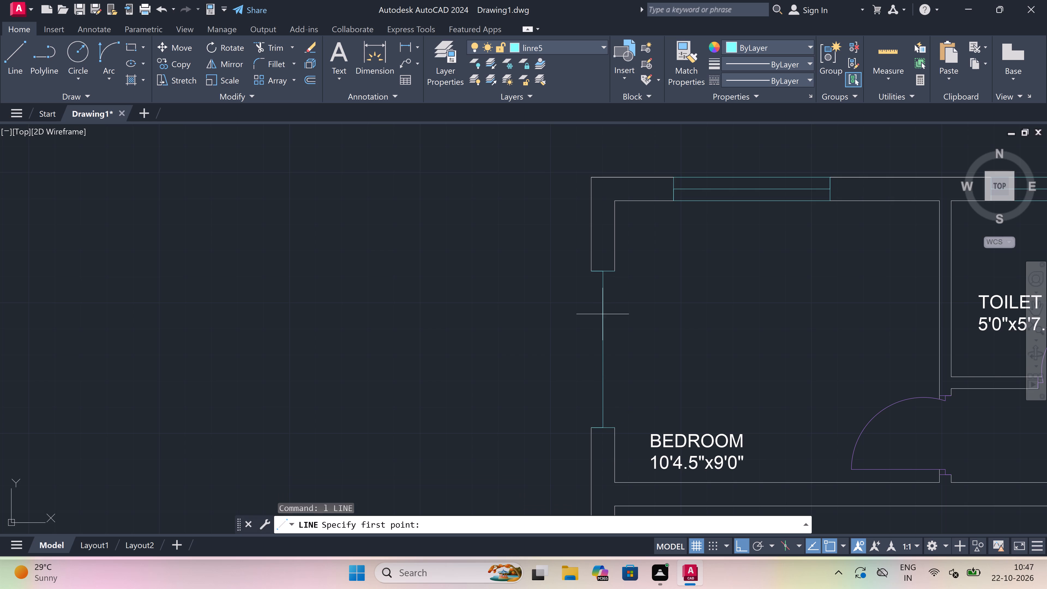
{"action": "left_click", "coordinate": [588, 272]}
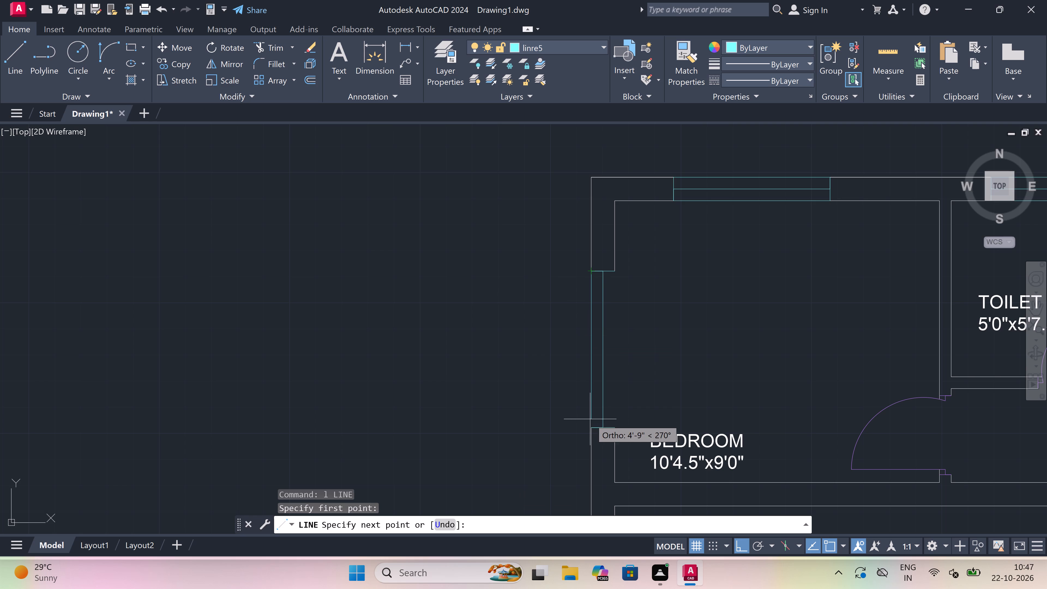
{"action": "left_click", "coordinate": [591, 423]}
{"action": "key", "text": "Escape"}
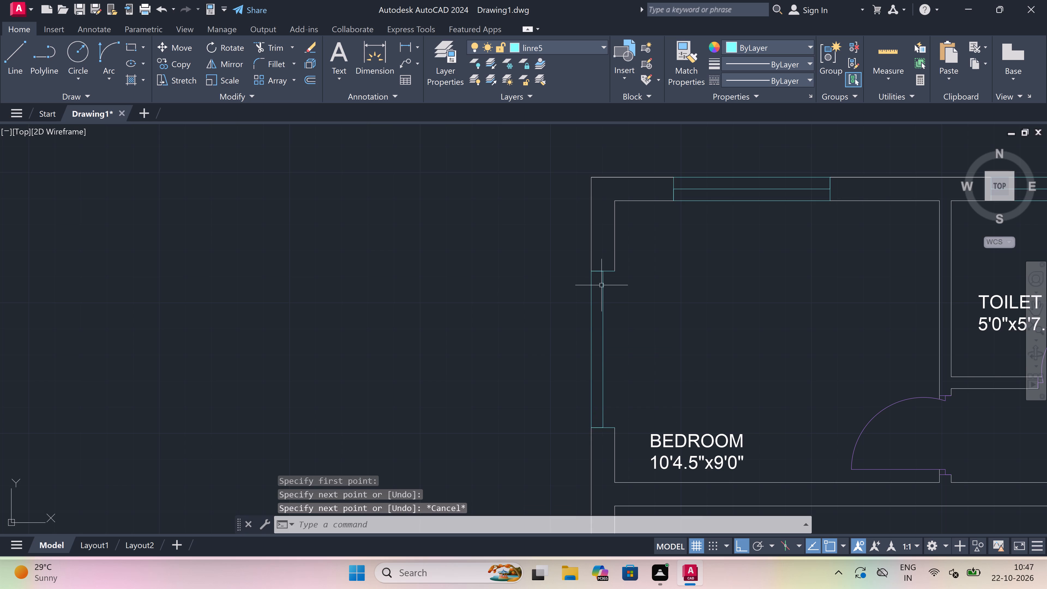
{"action": "key", "text": "space"}
{"action": "left_click_drag", "start_coordinate": [611, 267], "coordinate": [609, 265]}
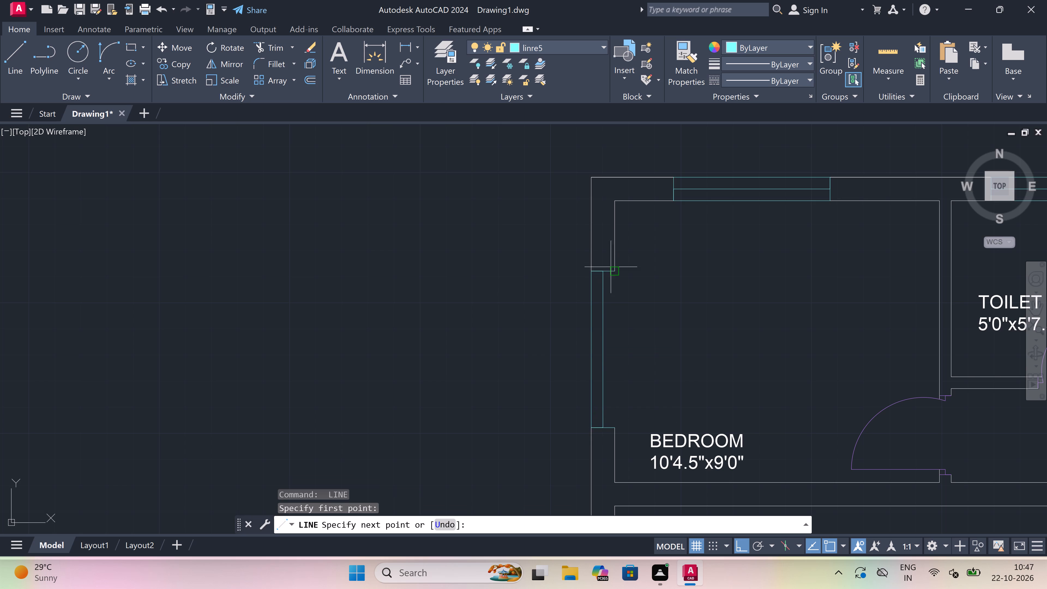
{"action": "left_click", "coordinate": [615, 426]}
{"action": "key", "text": "Escape"}
Draw two jamb lines across the west outer wall of the 10'0"x9'4.5" bedroom, joined by a 2' mid-wall line.
{"action": "scroll", "coordinate": [600, 288], "scroll_direction": "down", "scroll_amount": 4}
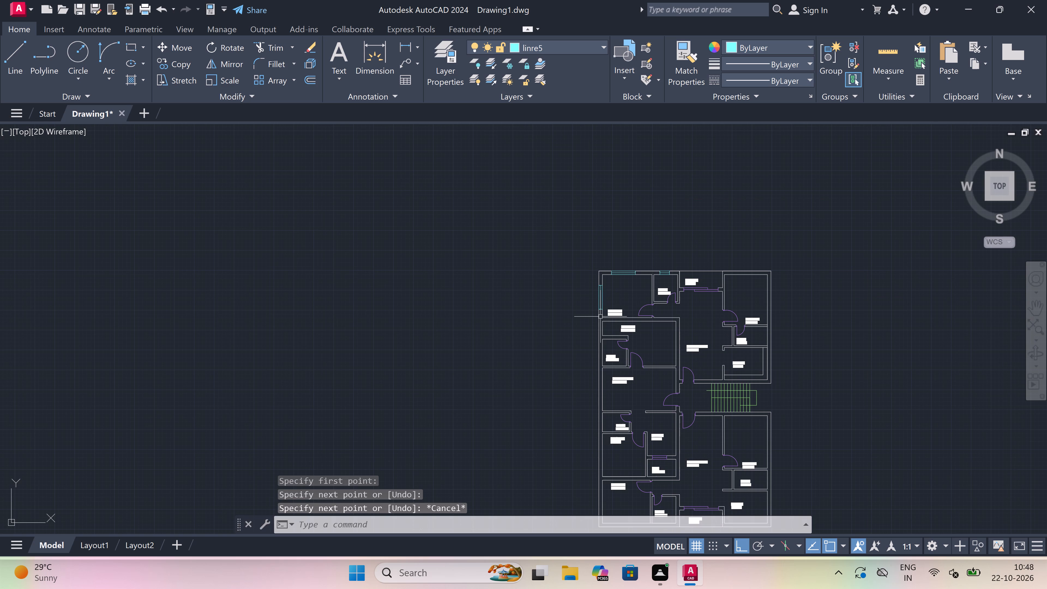
{"action": "key", "text": "space"}
{"action": "scroll", "coordinate": [604, 331], "scroll_direction": "up", "scroll_amount": 3}
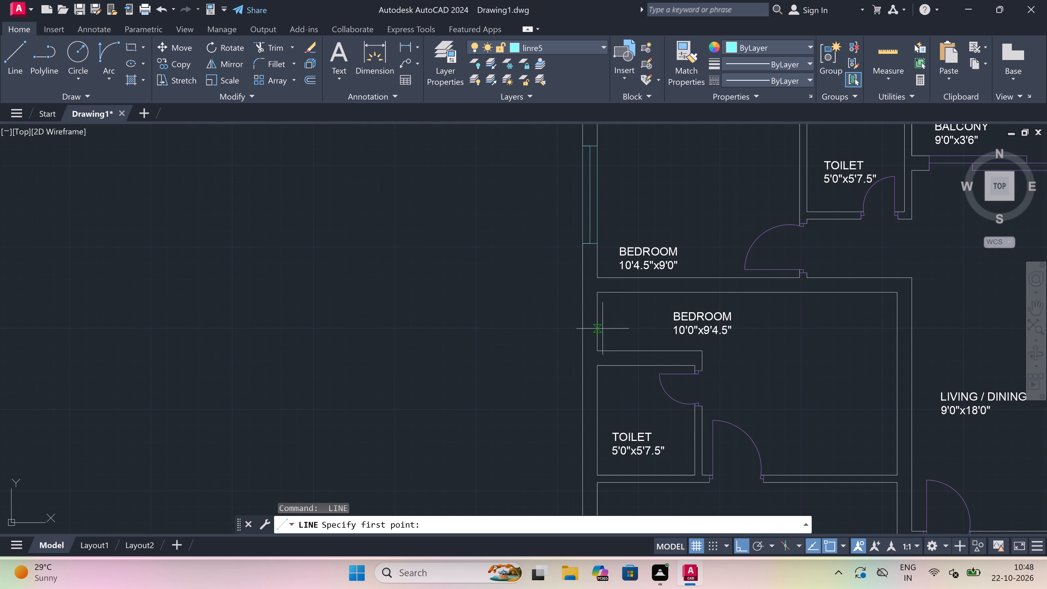
{"action": "scroll", "coordinate": [590, 297], "scroll_direction": "up", "scroll_amount": 2}
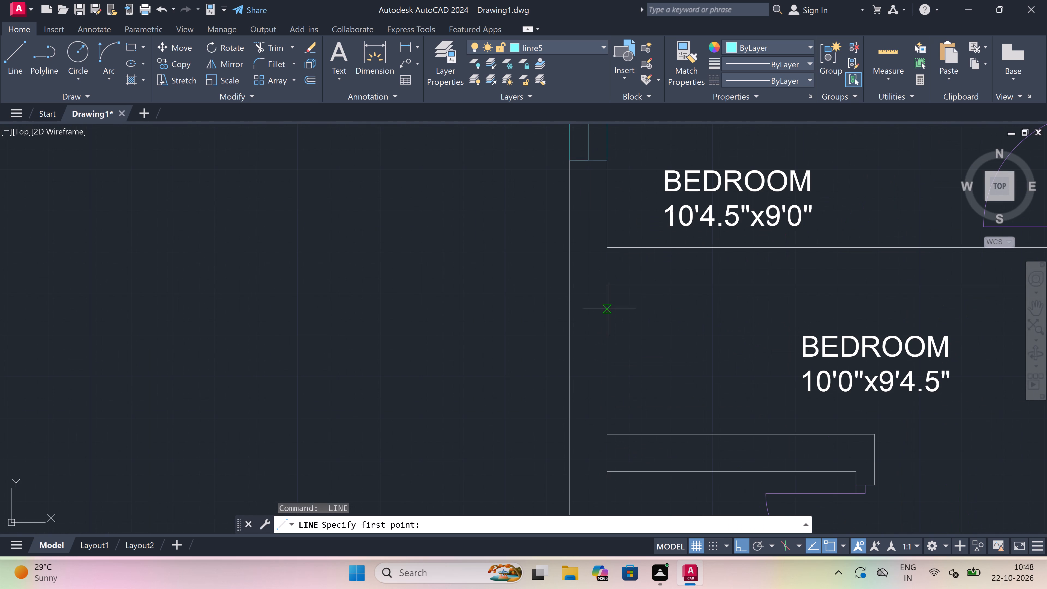
{"action": "left_click", "coordinate": [606, 303]}
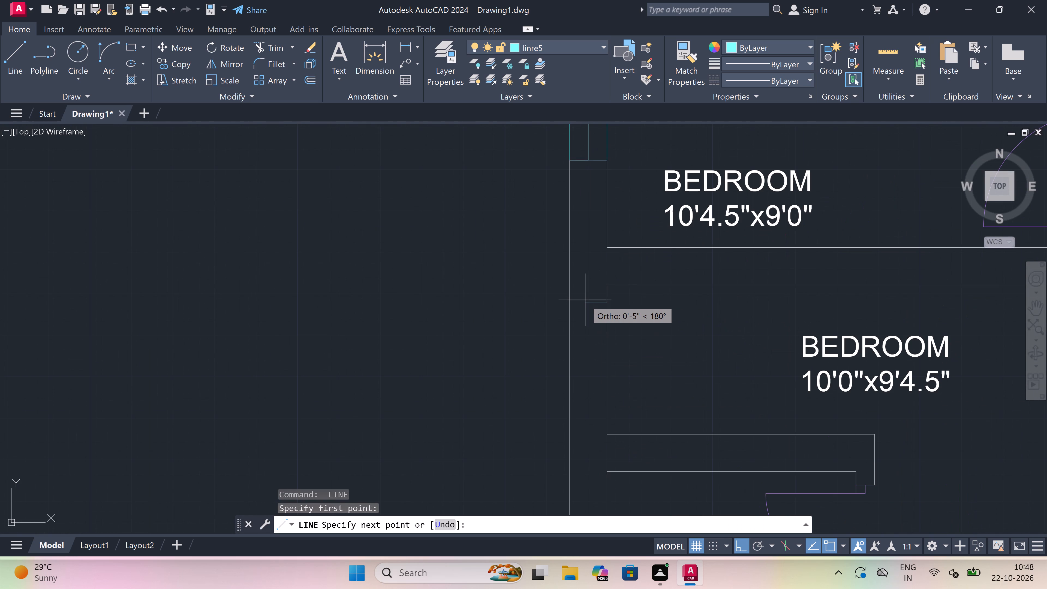
{"action": "double_click", "coordinate": [569, 304]}
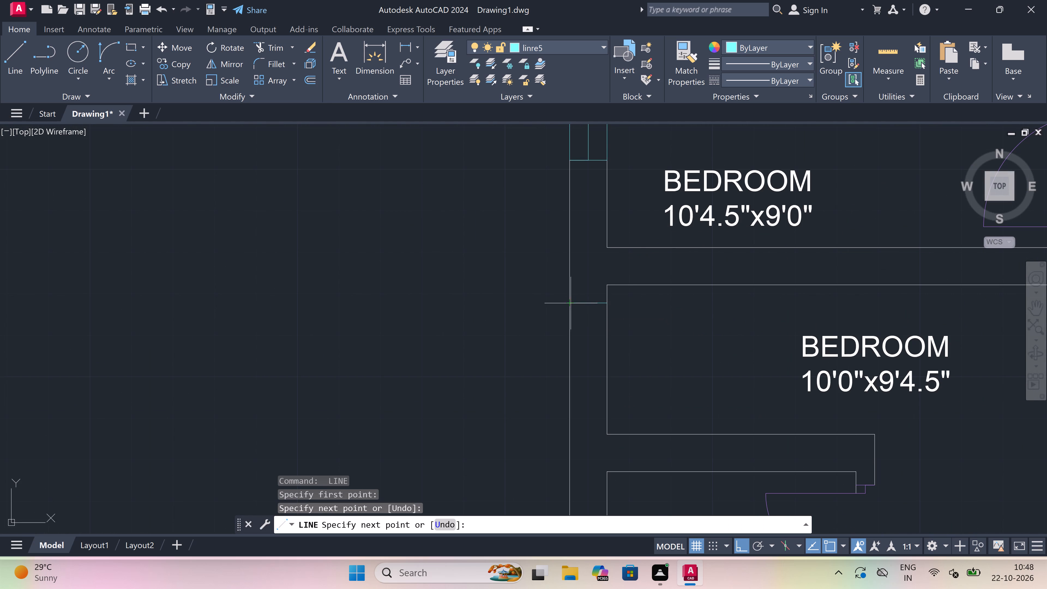
{"action": "double_click", "coordinate": [586, 302]}
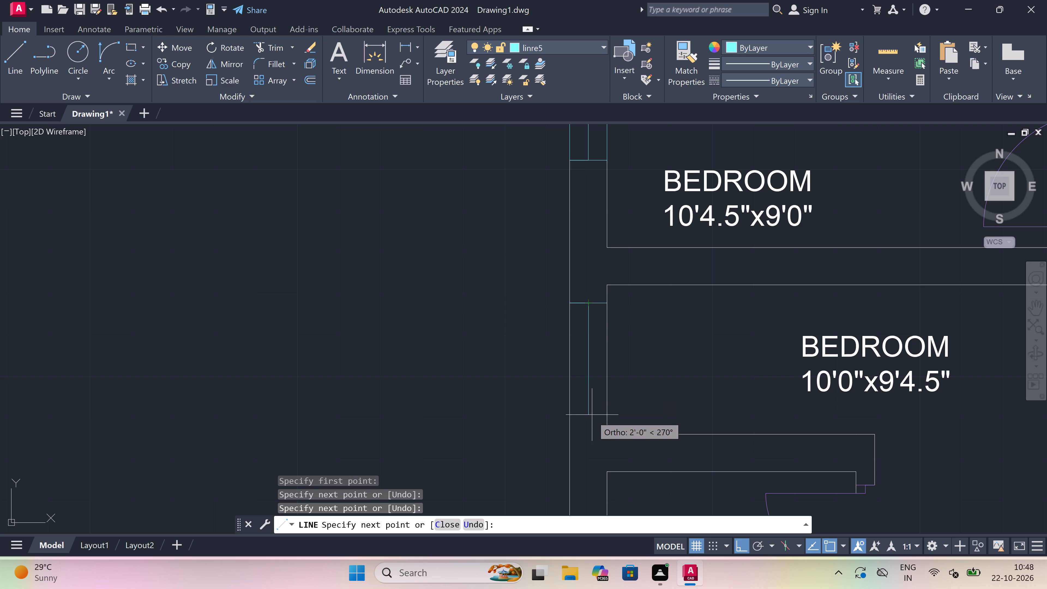
{"action": "key", "text": "2"}
{"action": "key", "text": "apostrophe"}
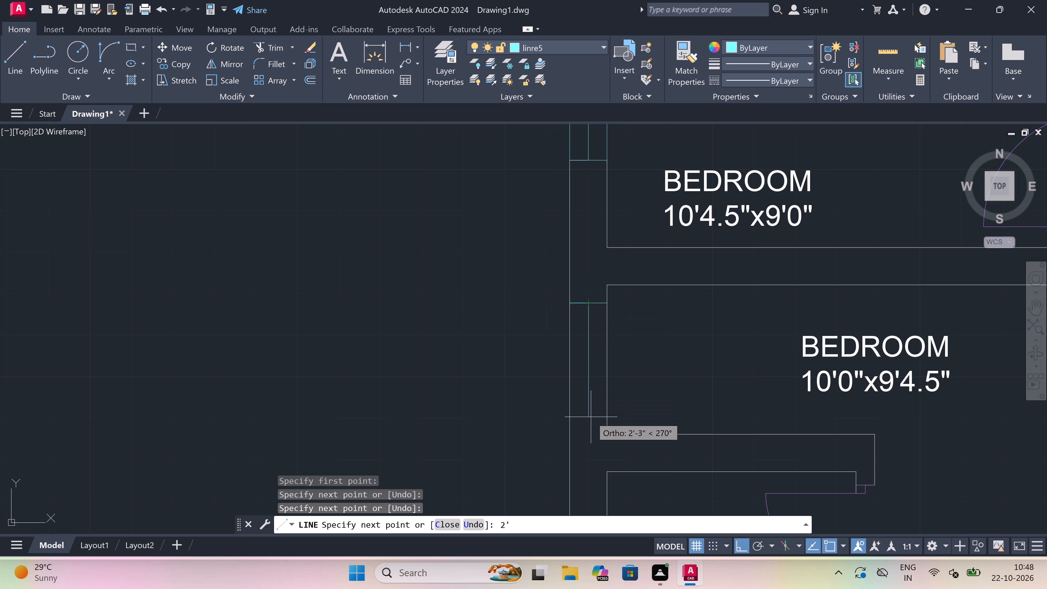
{"action": "key", "text": "space"}
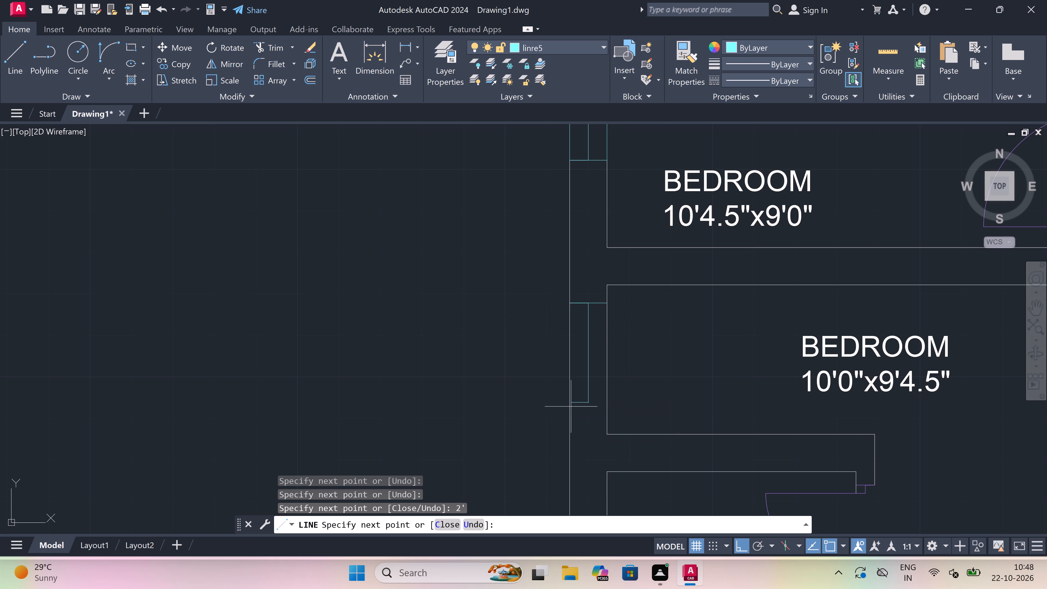
{"action": "left_click", "coordinate": [571, 406]}
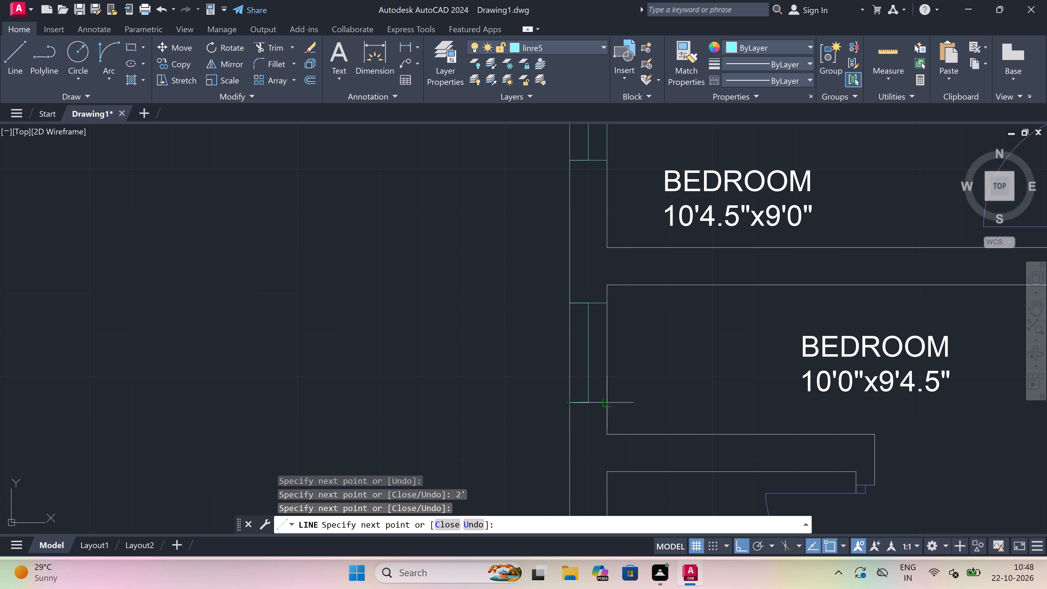
{"action": "left_click", "coordinate": [608, 403]}
{"action": "key", "text": "Escape"}
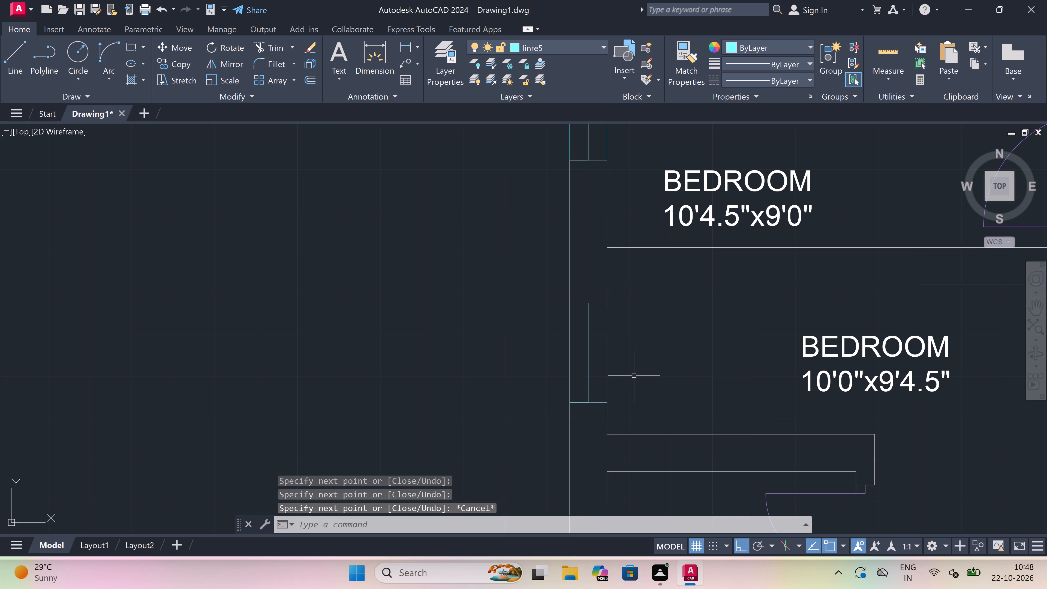
Trim the inner and outer wall lines between the jambs of the 10'0"x9'4.5" bedroom's window.
{"action": "key", "text": "t"}
{"action": "key", "text": "r"}
{"action": "key", "text": "space"}
{"action": "left_click", "coordinate": [606, 355]}
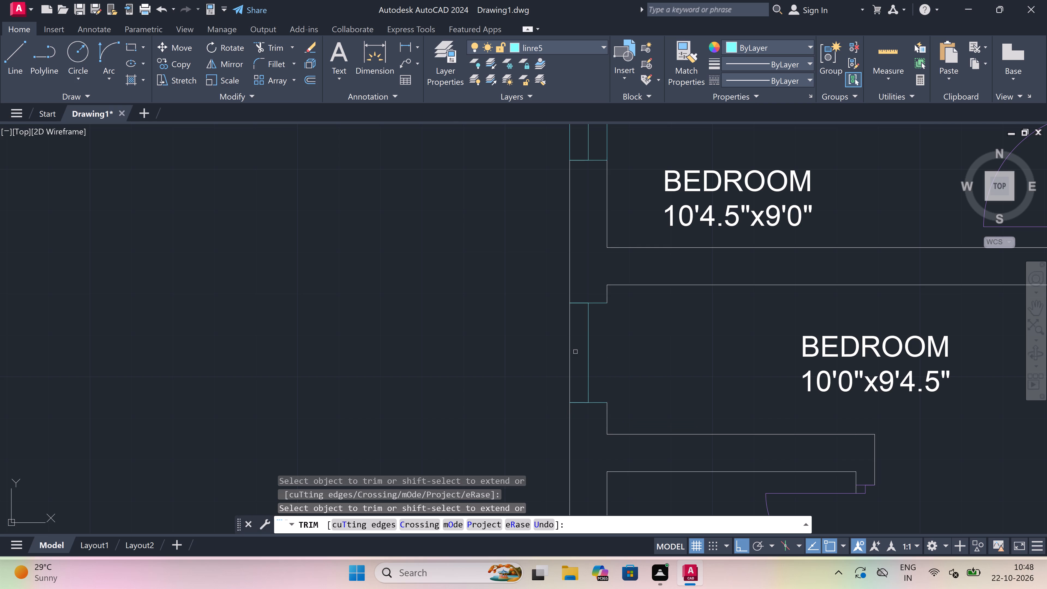
{"action": "left_click", "coordinate": [566, 353]}
{"action": "left_click", "coordinate": [568, 353]}
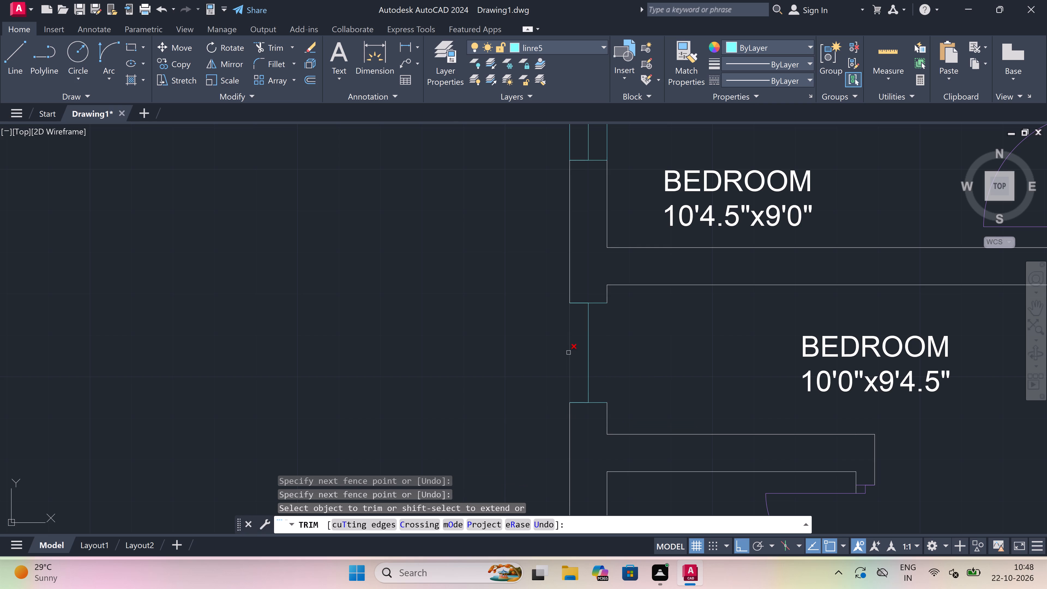
{"action": "left_click", "coordinate": [568, 353]}
{"action": "key", "text": "Escape"}
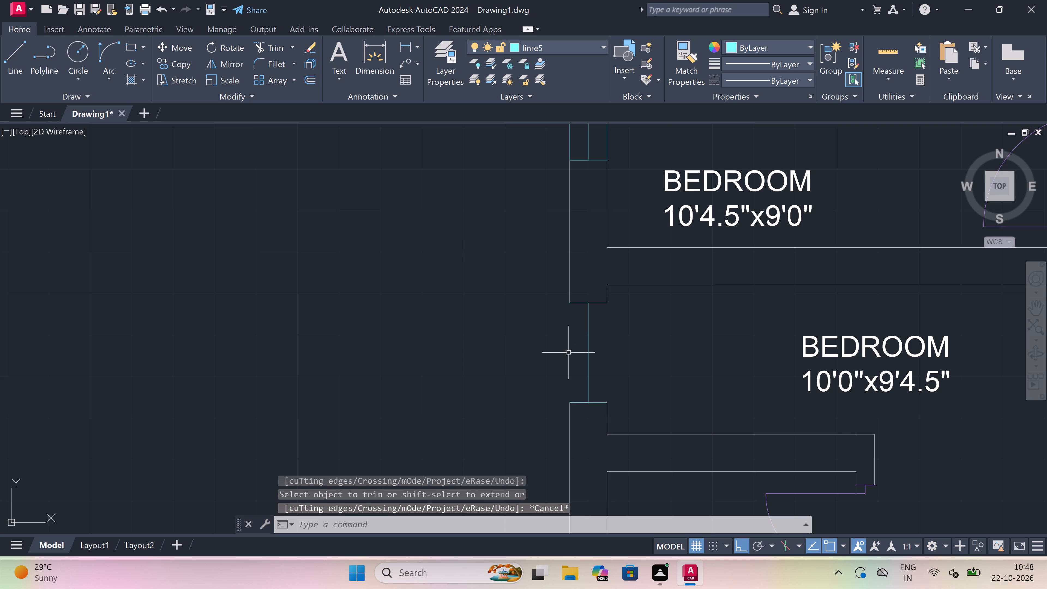
Draw the outer and inner edge lines of the 10'0"x9'4.5" bedroom's window between the jamb ends.
{"action": "key", "text": "l"}
{"action": "key", "text": "space"}
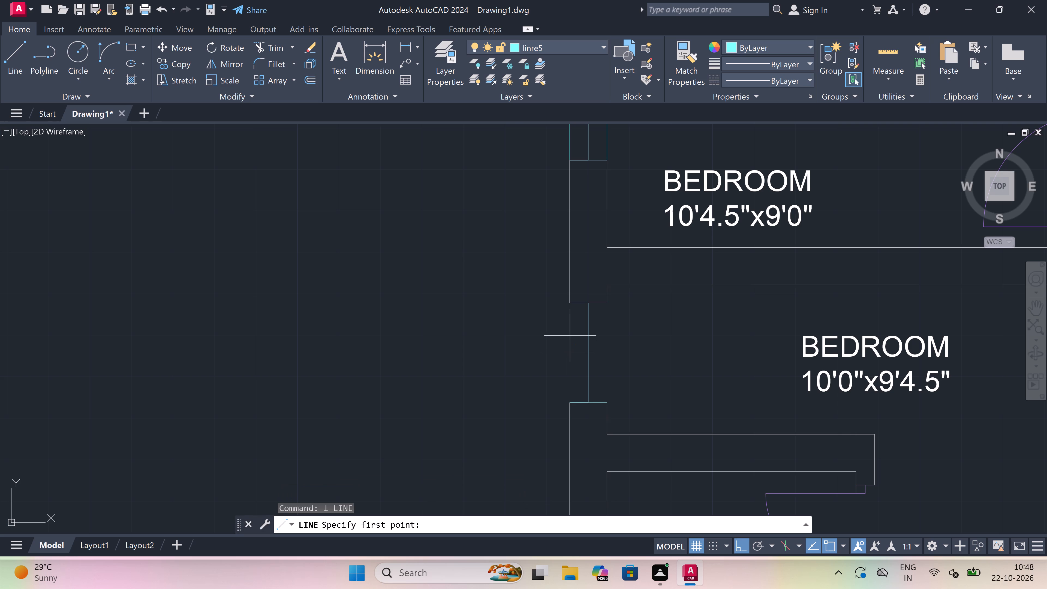
{"action": "left_click", "coordinate": [566, 306]}
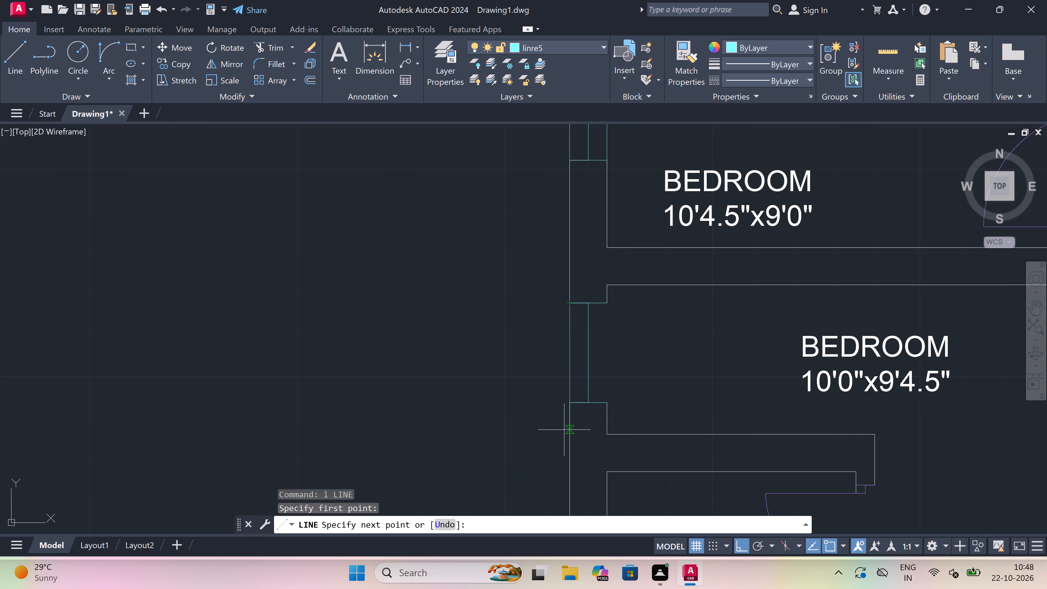
{"action": "left_click", "coordinate": [567, 398]}
{"action": "key", "text": "Escape"}
{"action": "key", "text": "space"}
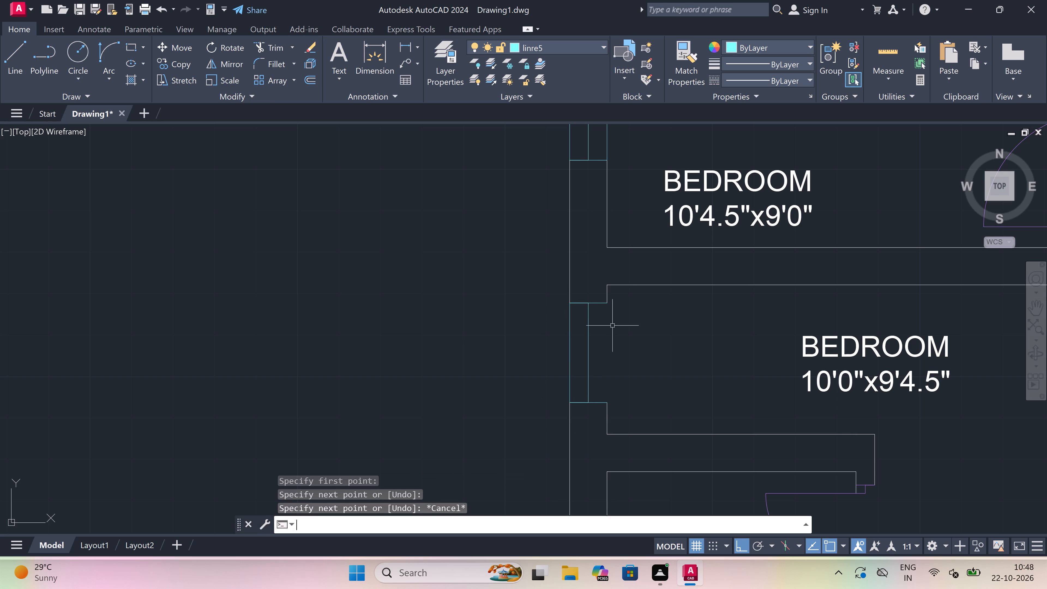
{"action": "left_click", "coordinate": [609, 306]}
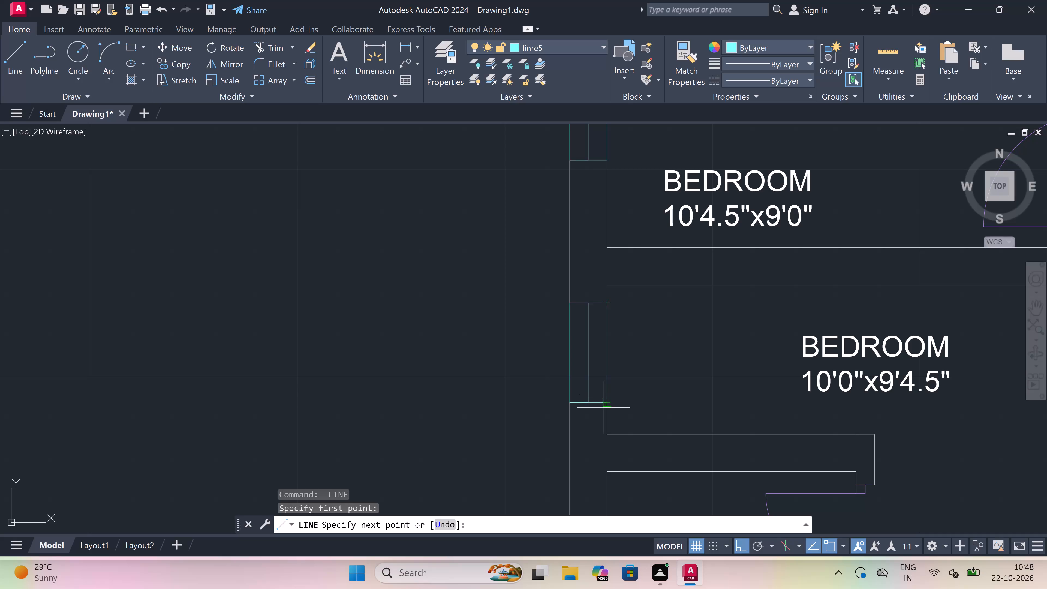
{"action": "left_click", "coordinate": [606, 402]}
{"action": "key", "text": "Escape"}
Draw two jamb lines across the west outer wall of the 5'0"x5'7.5" toilet below the 10'0"x9'4.5" bedroom, joined by a 2' mid-wall line.
{"action": "scroll", "coordinate": [604, 344], "scroll_direction": "down", "scroll_amount": 3}
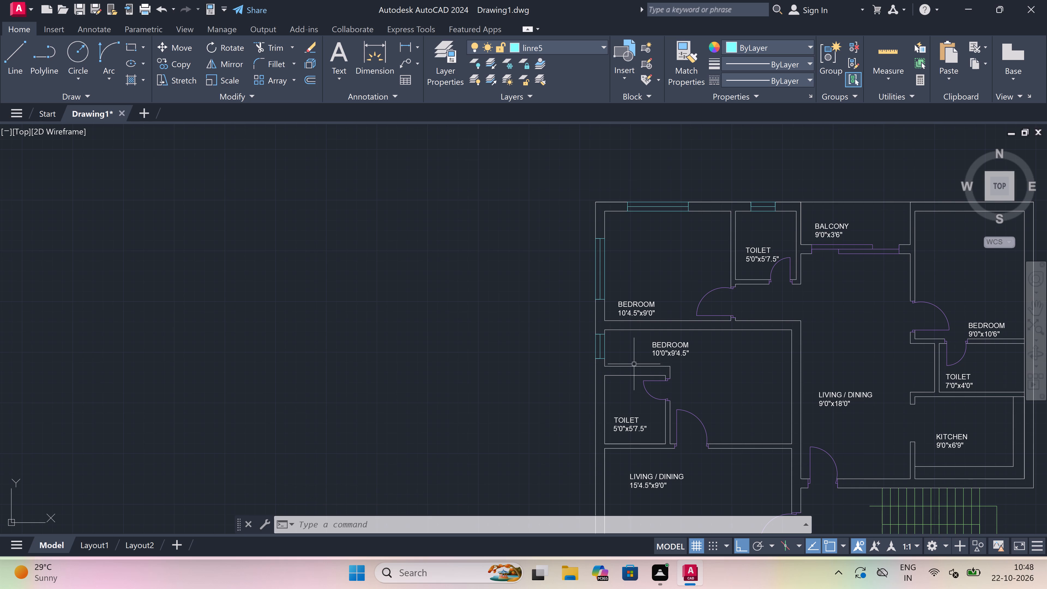
{"action": "scroll", "coordinate": [634, 364], "scroll_direction": "down", "scroll_amount": 2}
{"action": "scroll", "coordinate": [625, 399], "scroll_direction": "up", "scroll_amount": 1}
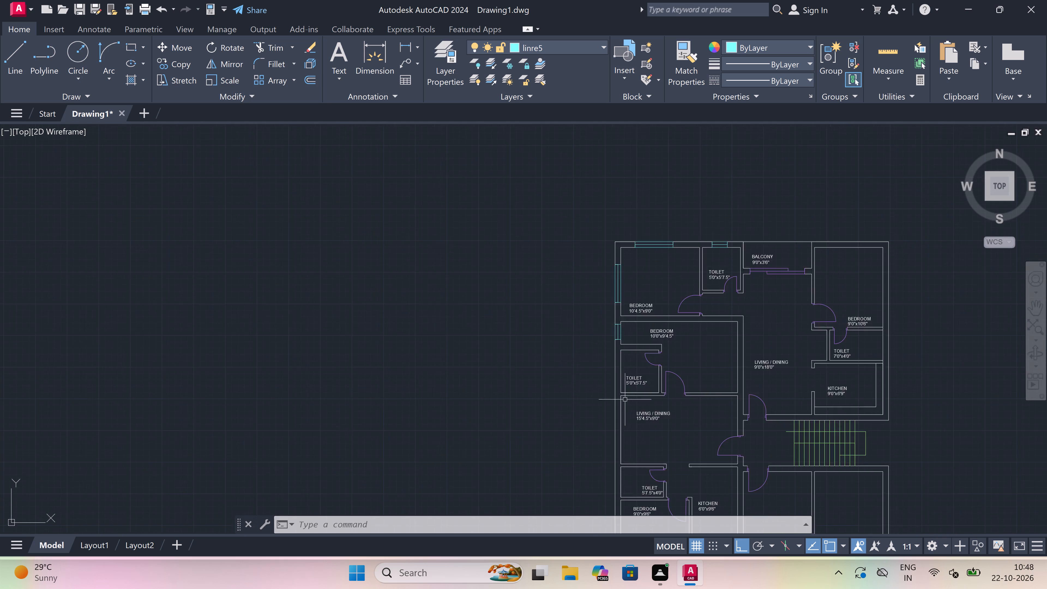
{"action": "scroll", "coordinate": [625, 399], "scroll_direction": "up", "scroll_amount": 1}
{"action": "scroll", "coordinate": [611, 364], "scroll_direction": "up", "scroll_amount": 1}
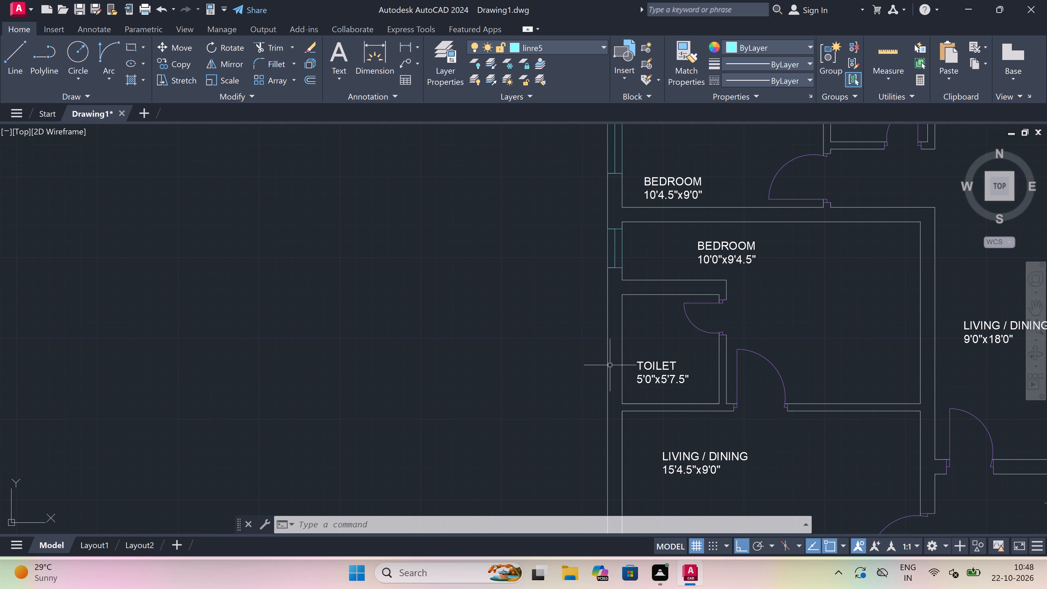
{"action": "scroll", "coordinate": [610, 365], "scroll_direction": "up", "scroll_amount": 1}
{"action": "key", "text": "space"}
{"action": "left_click", "coordinate": [606, 370]}
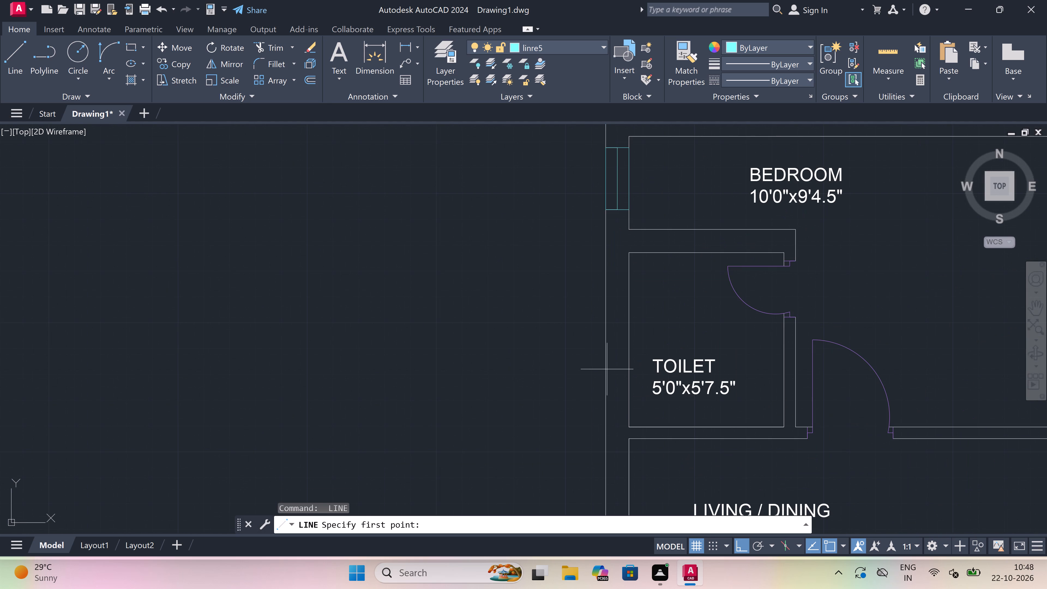
{"action": "left_click", "coordinate": [624, 372]}
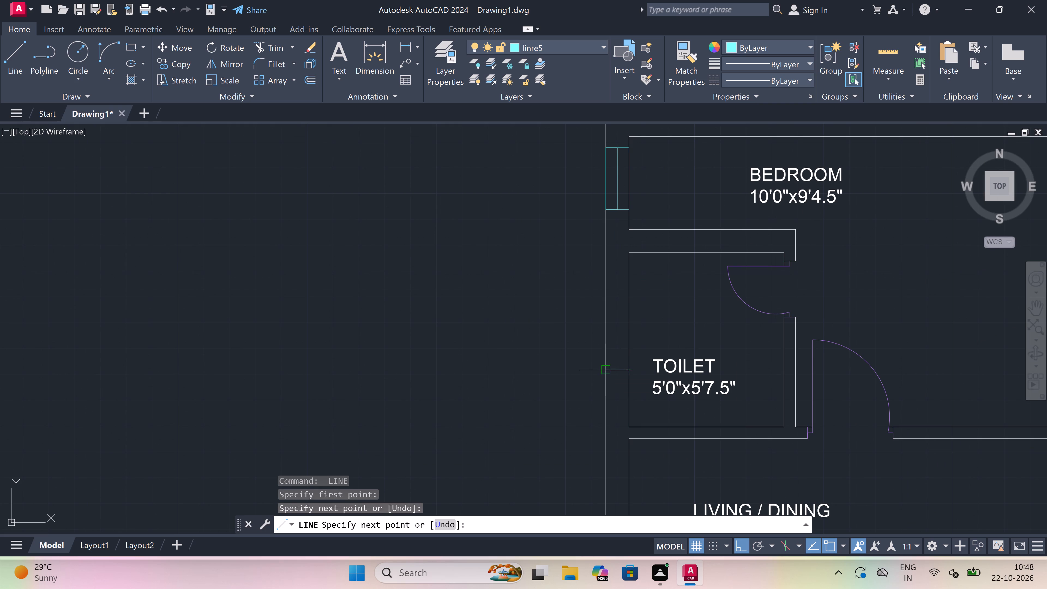
{"action": "left_click", "coordinate": [618, 373]}
{"action": "scroll", "coordinate": [624, 347], "scroll_direction": "up", "scroll_amount": 3}
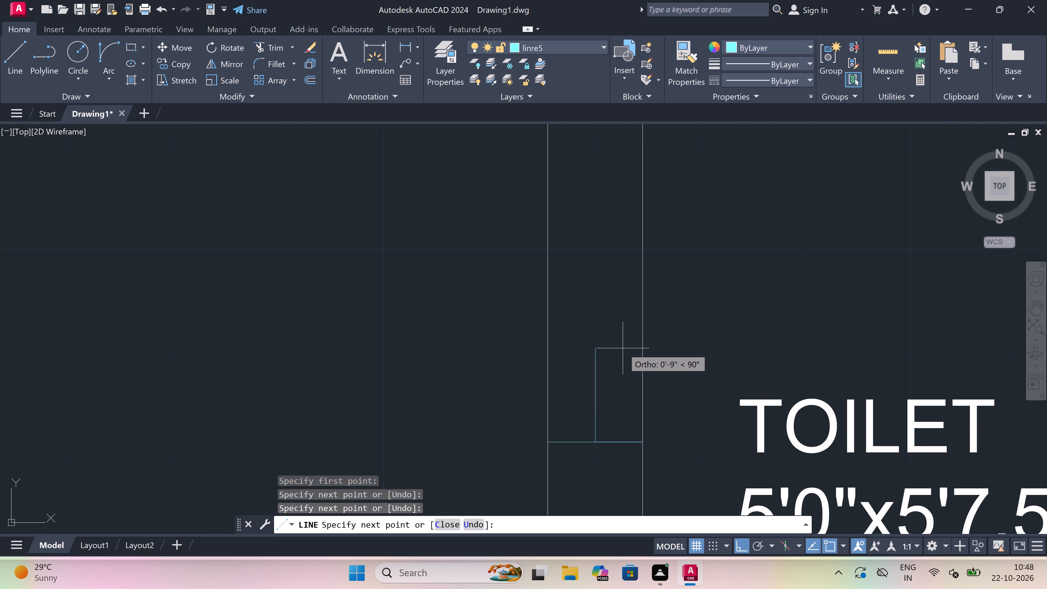
{"action": "type", "text": "2'"}
{"action": "key", "text": "space"}
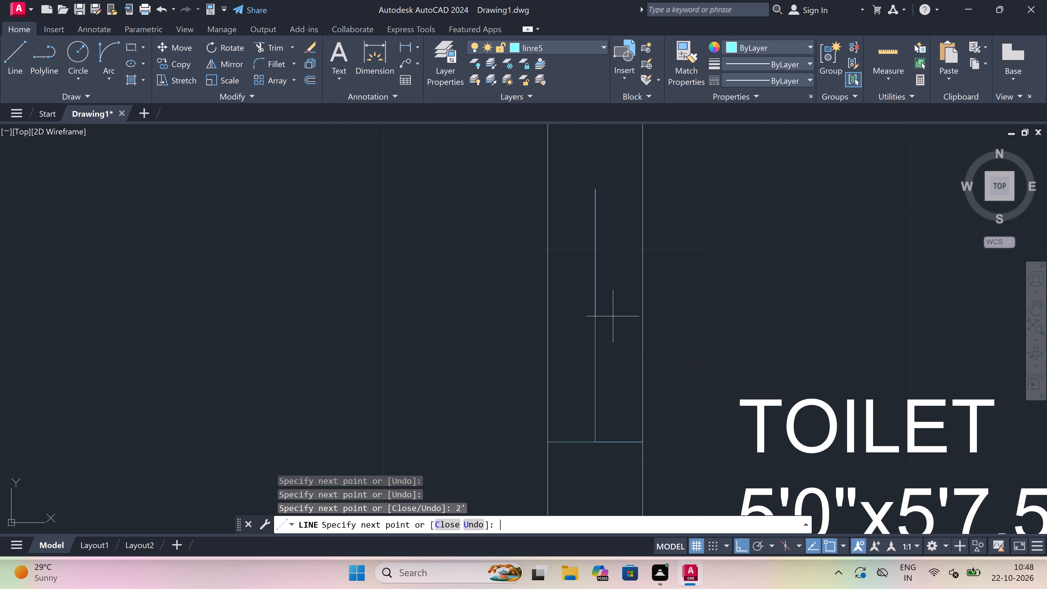
{"action": "left_click", "coordinate": [549, 184]}
{"action": "left_click", "coordinate": [645, 191]}
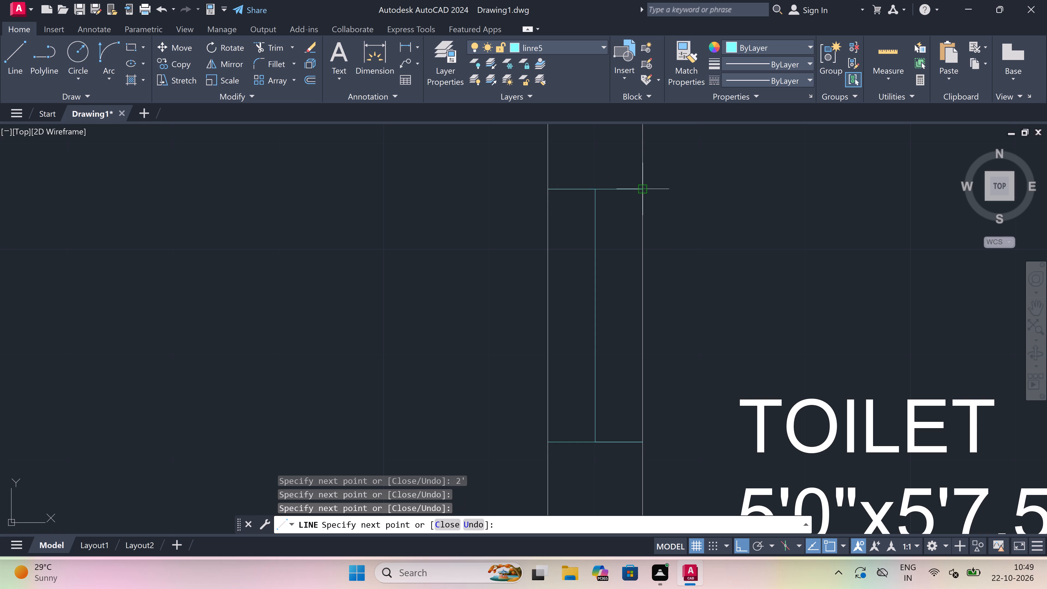
{"action": "key", "text": "Escape"}
Trim the inner and outer wall lines between the jambs of the 5'0"x5'7.5" toilet's west window.
{"action": "type", "text": "tr"}
{"action": "key", "text": "space"}
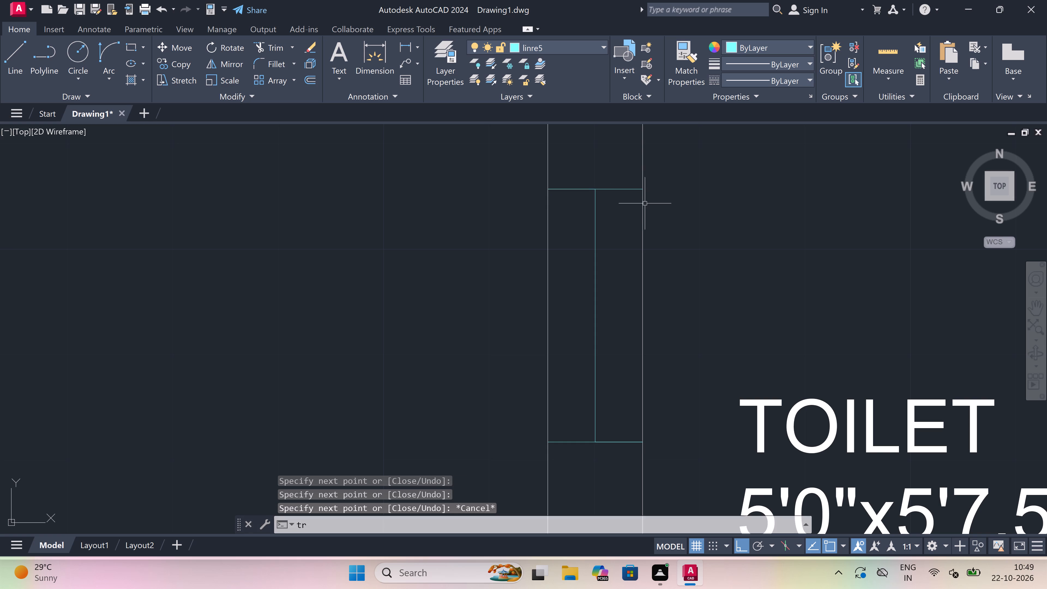
{"action": "left_click", "coordinate": [648, 251]}
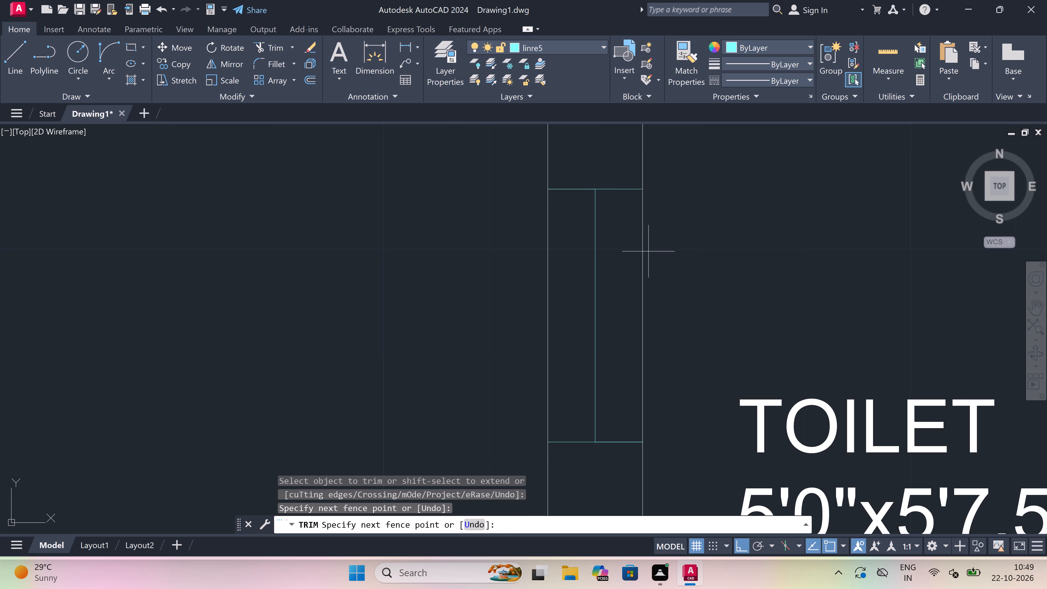
{"action": "left_click_drag", "start_coordinate": [639, 254], "coordinate": [639, 251]}
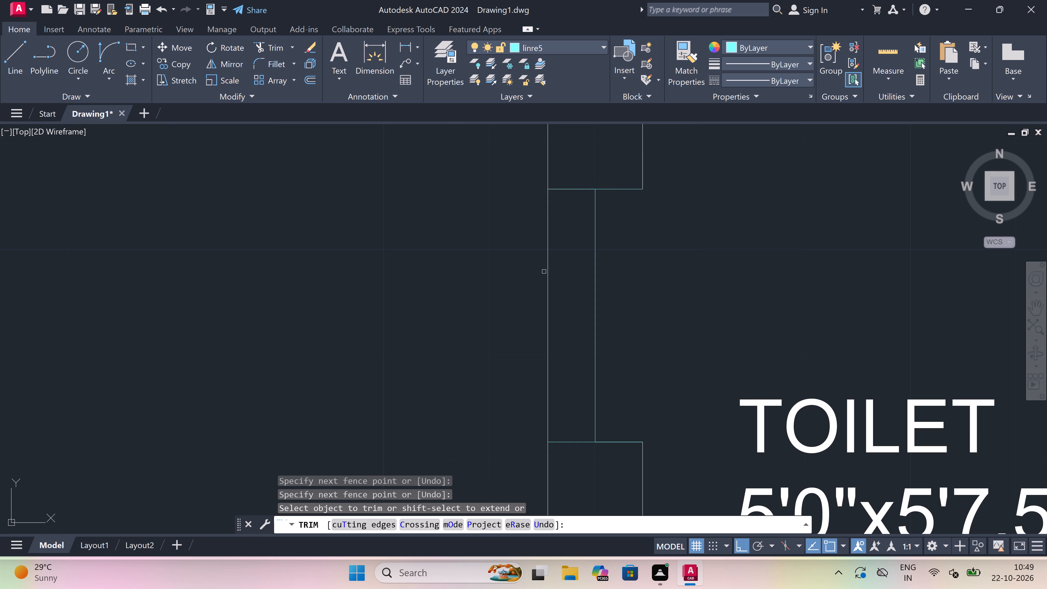
{"action": "left_click", "coordinate": [549, 270]}
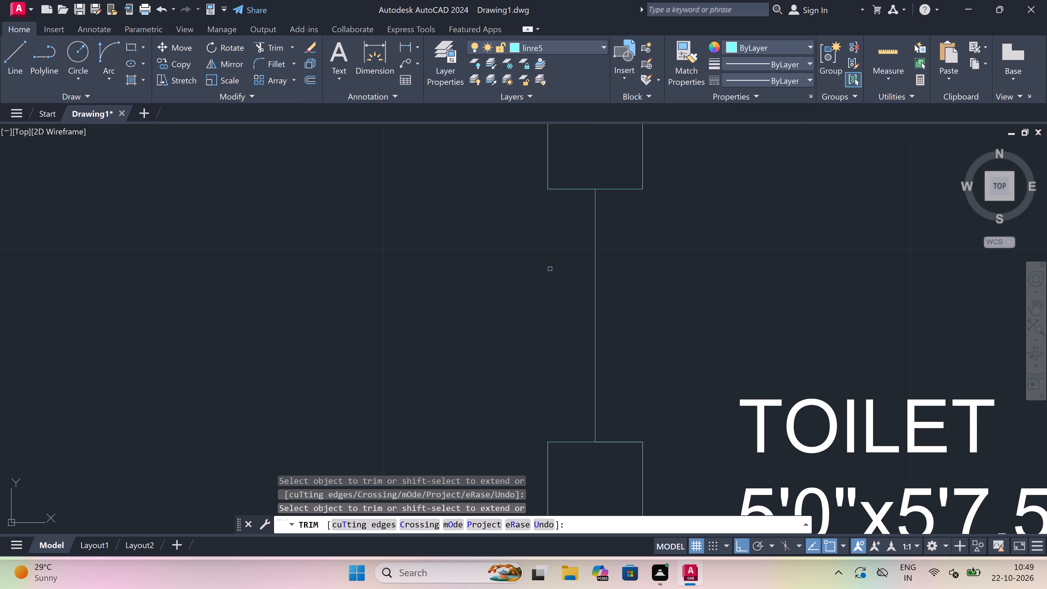
{"action": "key", "text": "Escape"}
Draw the outer and inner edge lines of the 5'0"x5'7.5" toilet's west window between the jamb ends.
{"action": "key", "text": "l"}
{"action": "key", "text": "space"}
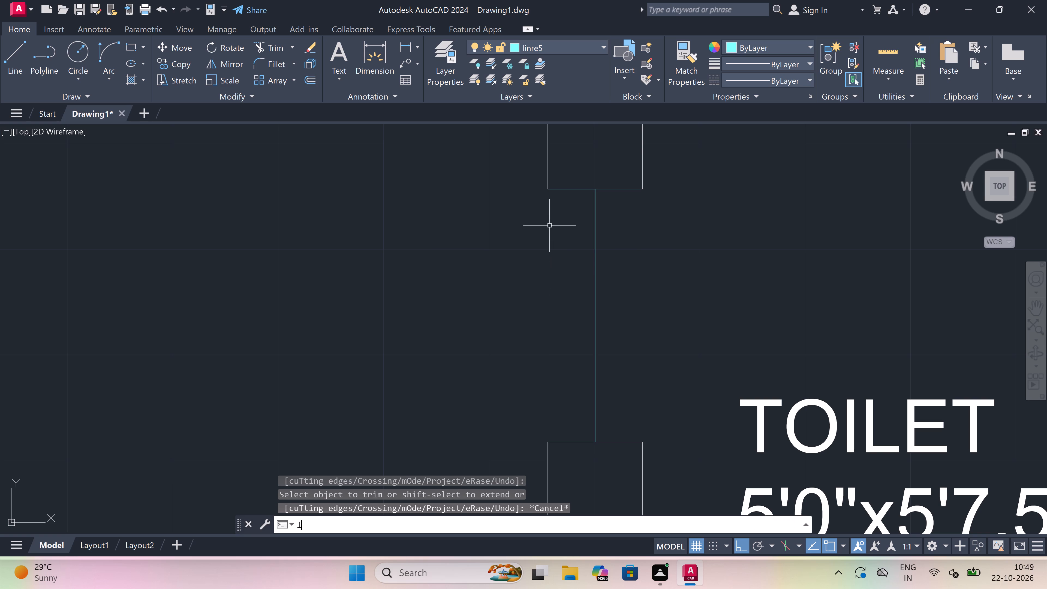
{"action": "left_click", "coordinate": [545, 193]}
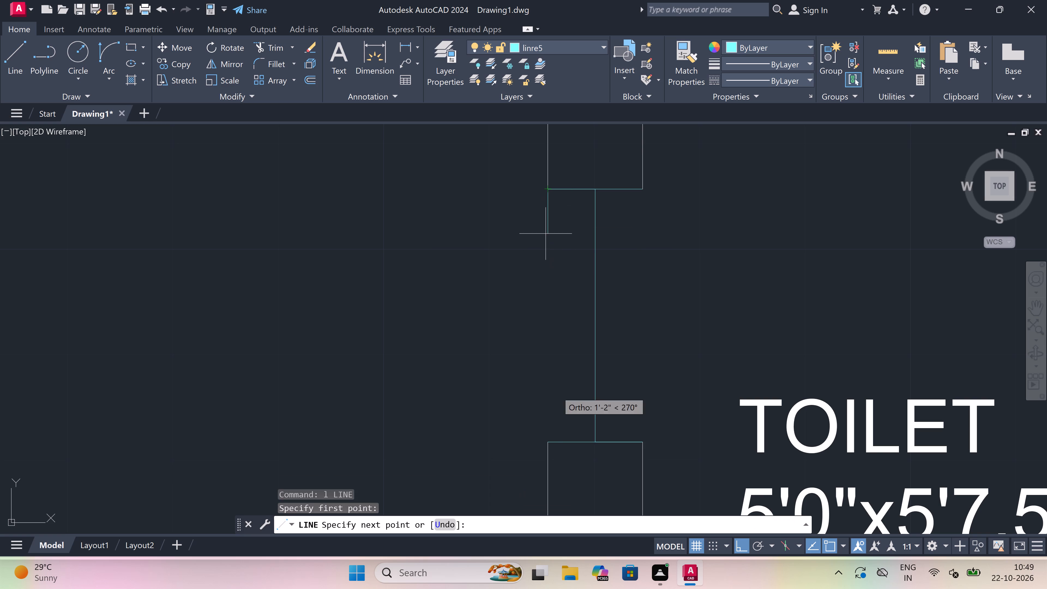
{"action": "left_click", "coordinate": [547, 444]}
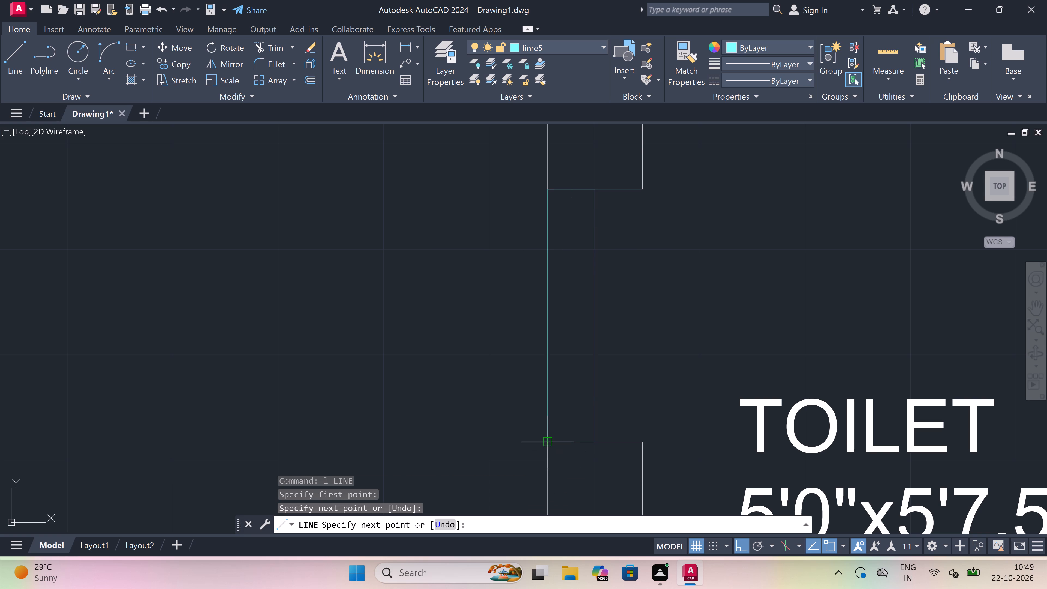
{"action": "key", "text": "Escape"}
{"action": "key", "text": "space"}
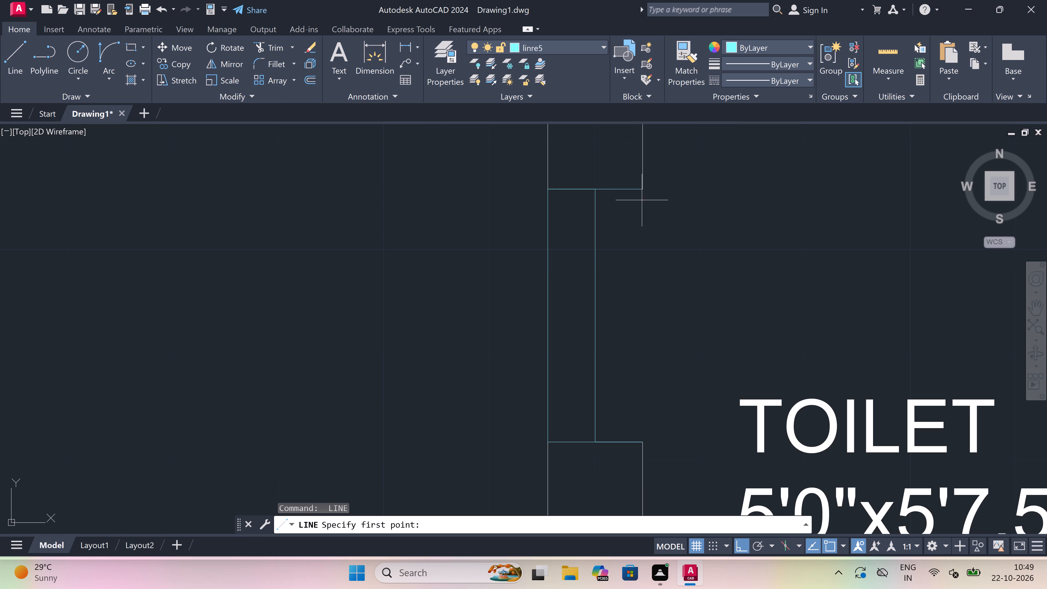
{"action": "left_click", "coordinate": [646, 191]}
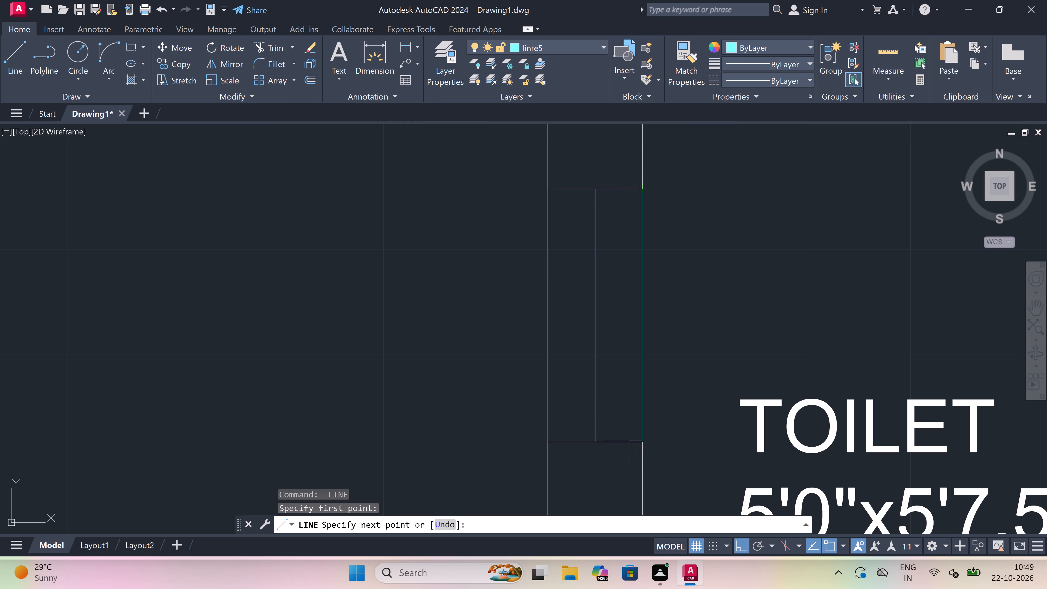
{"action": "left_click", "coordinate": [640, 443]}
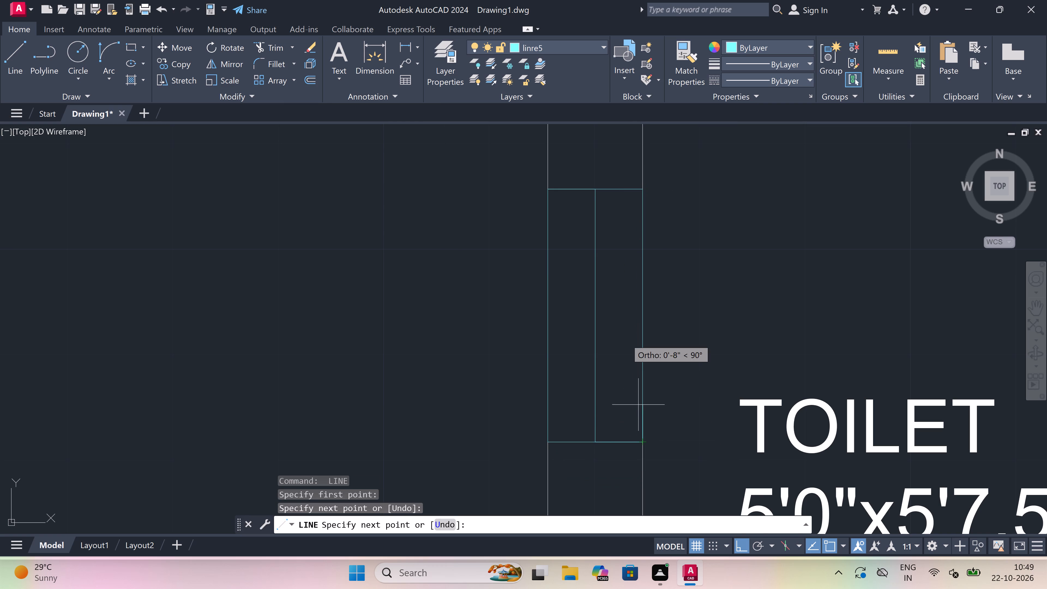
{"action": "key", "text": "Escape"}
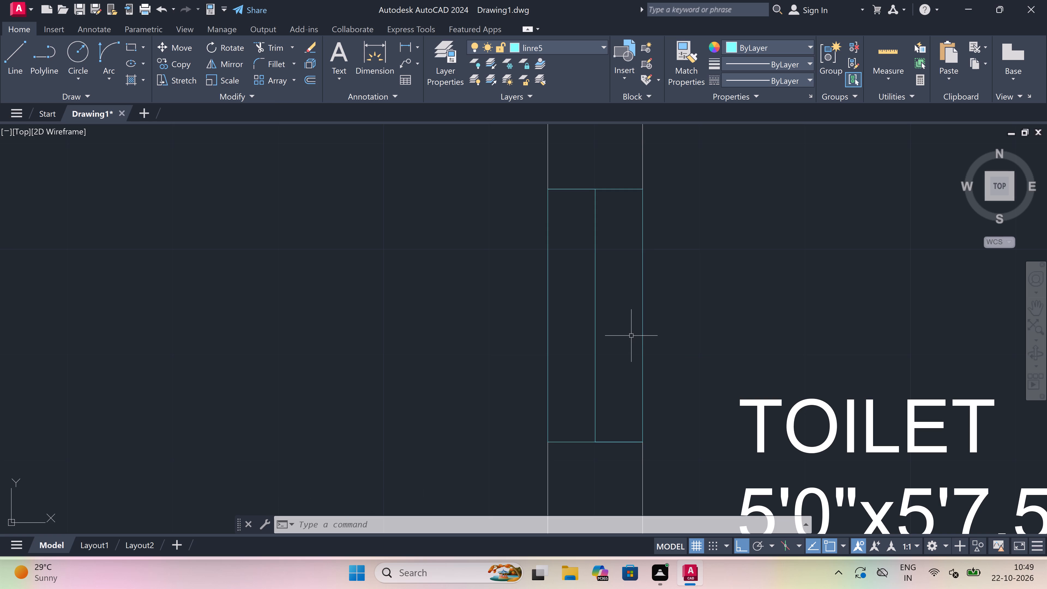
{"action": "scroll", "coordinate": [631, 335], "scroll_direction": "down", "scroll_amount": 2}
{"action": "key", "text": "Escape"}
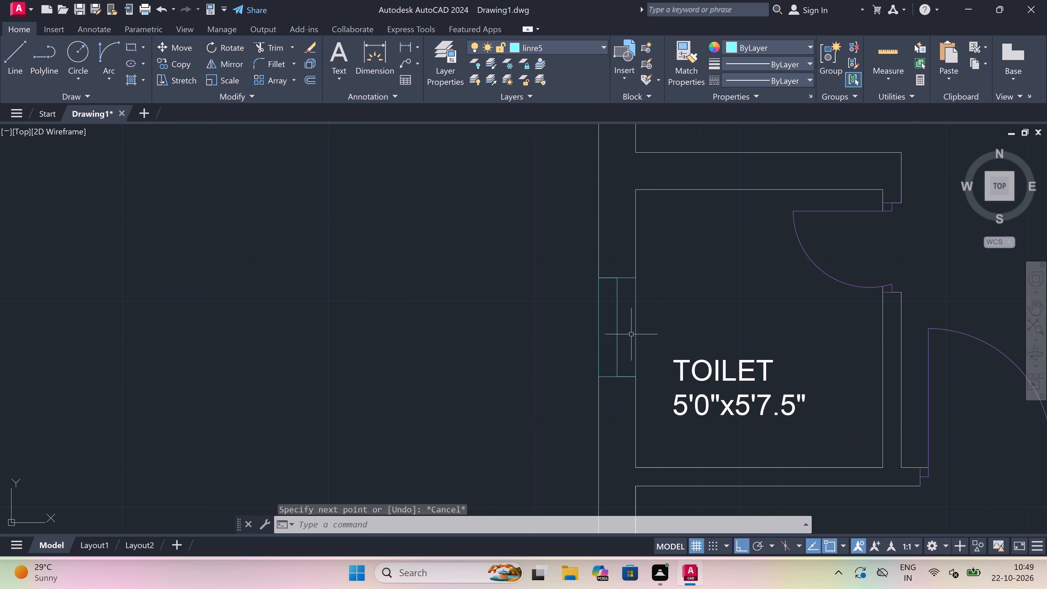
Draw two jamb lines across the west outer wall of the 15'4.5"x9'0" living/dining room, joined by a 5' mid-wall line.
{"action": "scroll", "coordinate": [630, 334], "scroll_direction": "down", "scroll_amount": 4}
{"action": "key", "text": "space"}
{"action": "scroll", "coordinate": [621, 396], "scroll_direction": "up", "scroll_amount": 2}
{"action": "left_click", "coordinate": [622, 391]}
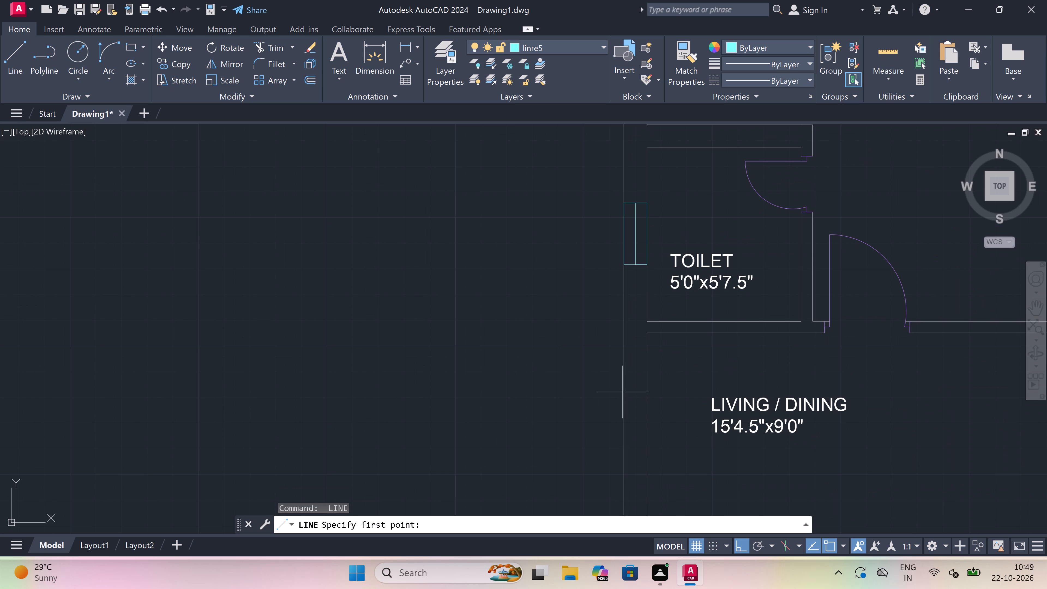
{"action": "left_click", "coordinate": [649, 389]}
{"action": "left_click", "coordinate": [636, 384]}
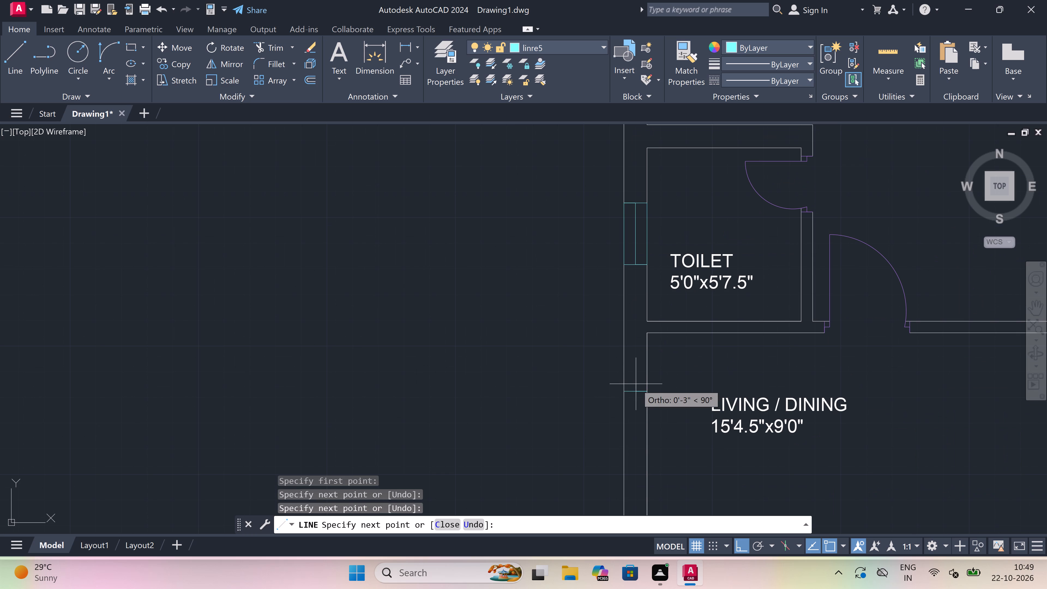
{"action": "scroll", "coordinate": [636, 384], "scroll_direction": "down", "scroll_amount": 2}
{"action": "scroll", "coordinate": [635, 385], "scroll_direction": "up", "scroll_amount": 5}
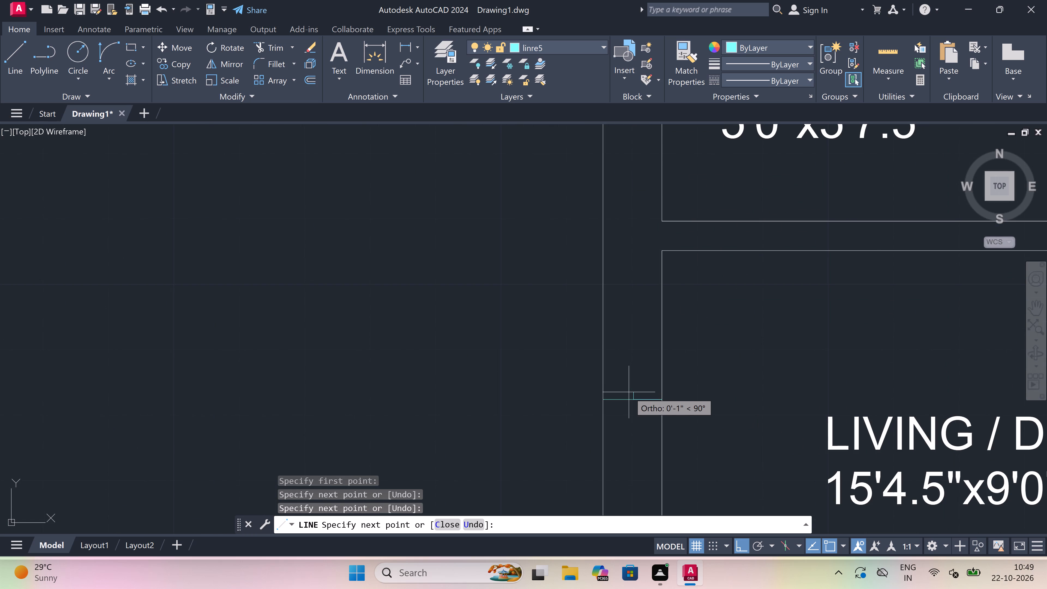
{"action": "scroll", "coordinate": [629, 392], "scroll_direction": "down", "scroll_amount": 5}
{"action": "scroll", "coordinate": [612, 500], "scroll_direction": "up", "scroll_amount": 3}
{"action": "scroll", "coordinate": [624, 404], "scroll_direction": "down", "scroll_amount": 3}
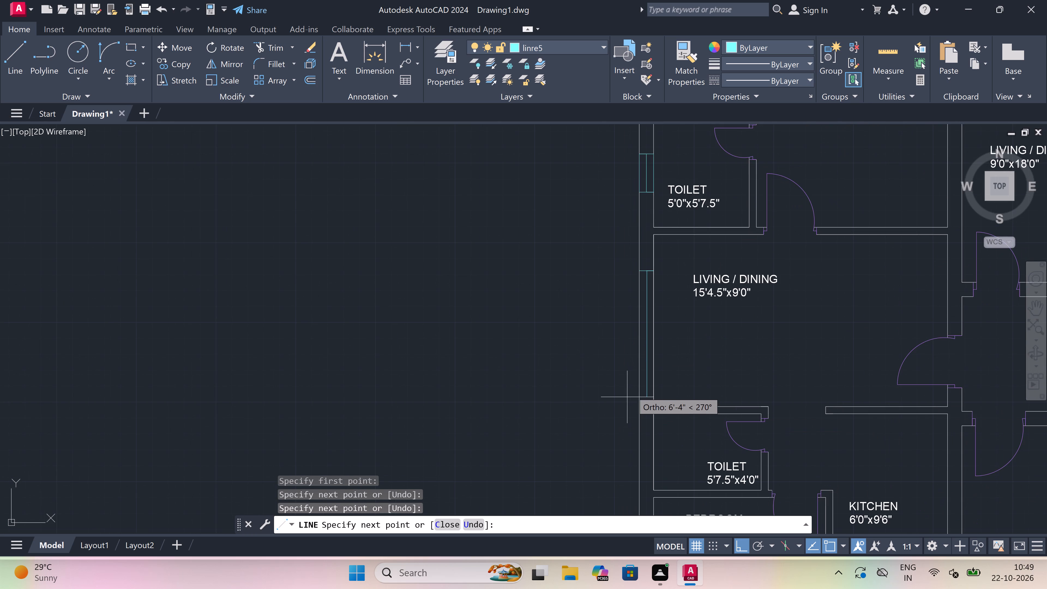
{"action": "scroll", "coordinate": [637, 384], "scroll_direction": "up", "scroll_amount": 2}
{"action": "scroll", "coordinate": [637, 383], "scroll_direction": "down", "scroll_amount": 2}
{"action": "scroll", "coordinate": [655, 368], "scroll_direction": "up", "scroll_amount": 2}
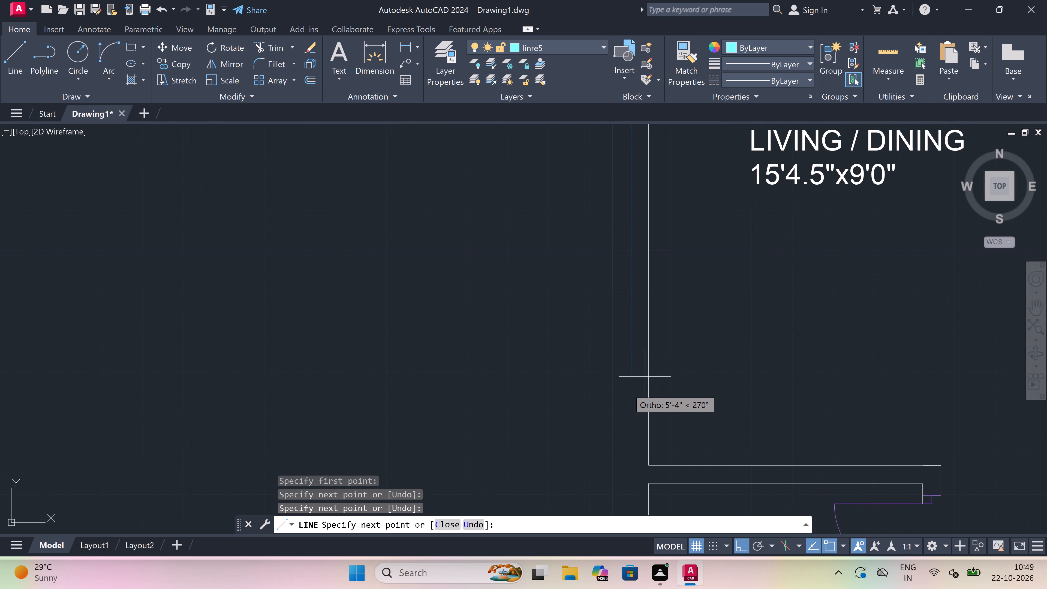
{"action": "type", "text": "5'"}
{"action": "key", "text": "space"}
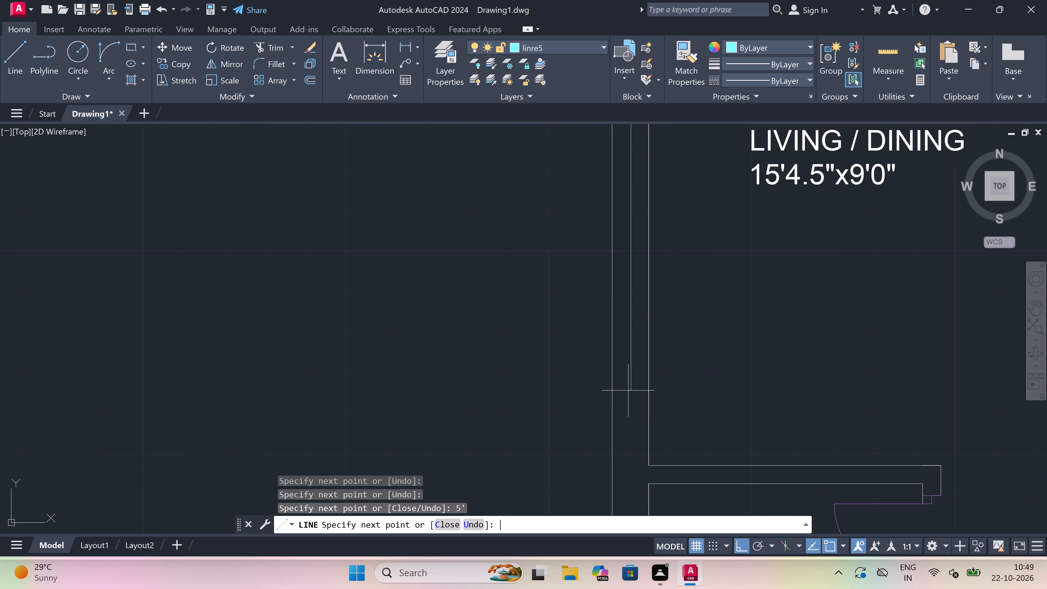
{"action": "left_click", "coordinate": [610, 363]}
{"action": "left_click", "coordinate": [650, 361]}
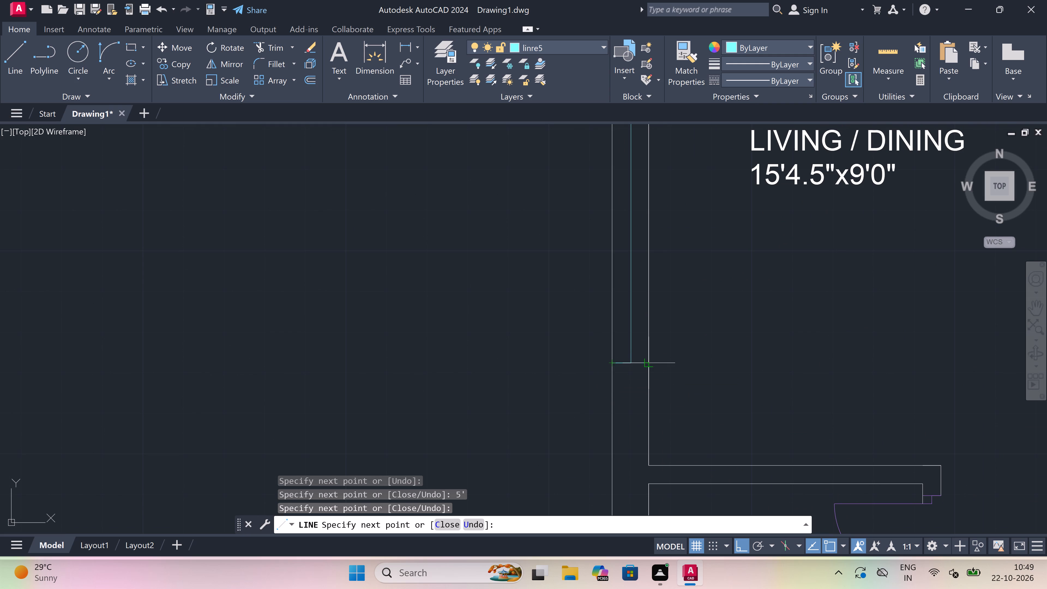
{"action": "key", "text": "Escape"}
Trim the inner and outer wall lines between the jambs of the 15'4.5"x9'0" living/dining room's window.
{"action": "scroll", "coordinate": [581, 428], "scroll_direction": "down", "scroll_amount": 1}
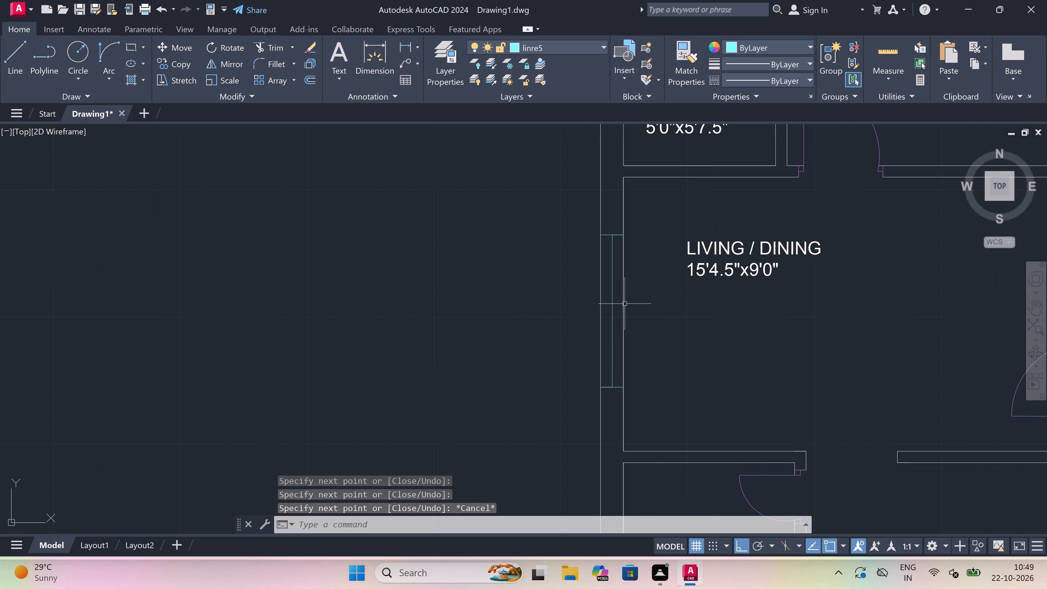
{"action": "type", "text": "tr"}
{"action": "key", "text": "space"}
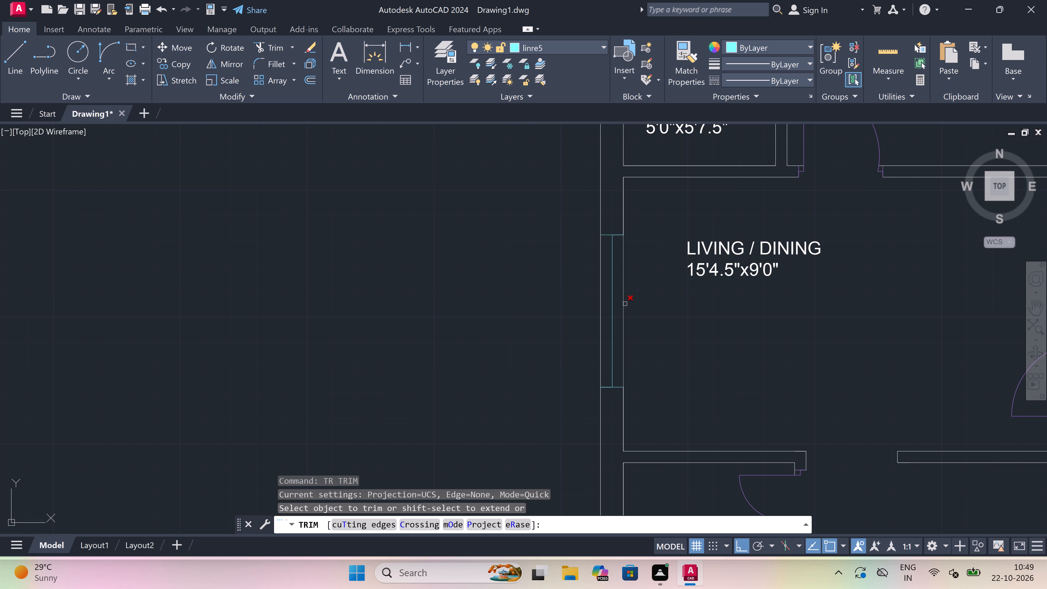
{"action": "left_click", "coordinate": [624, 291]}
{"action": "left_click", "coordinate": [624, 291]}
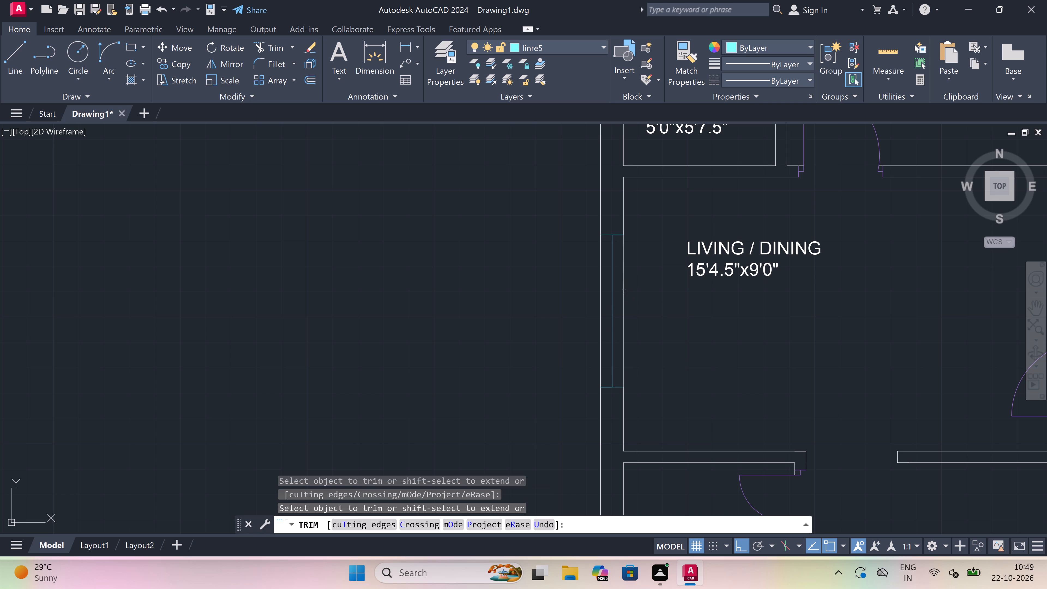
{"action": "left_click", "coordinate": [624, 291]}
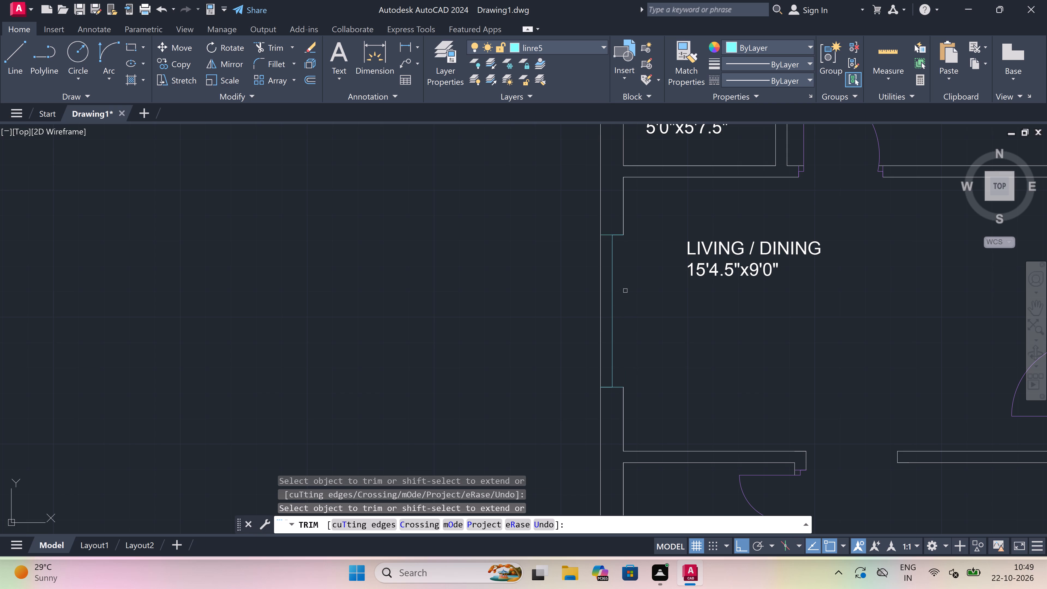
{"action": "left_click", "coordinate": [601, 276]}
{"action": "key", "text": "Escape"}
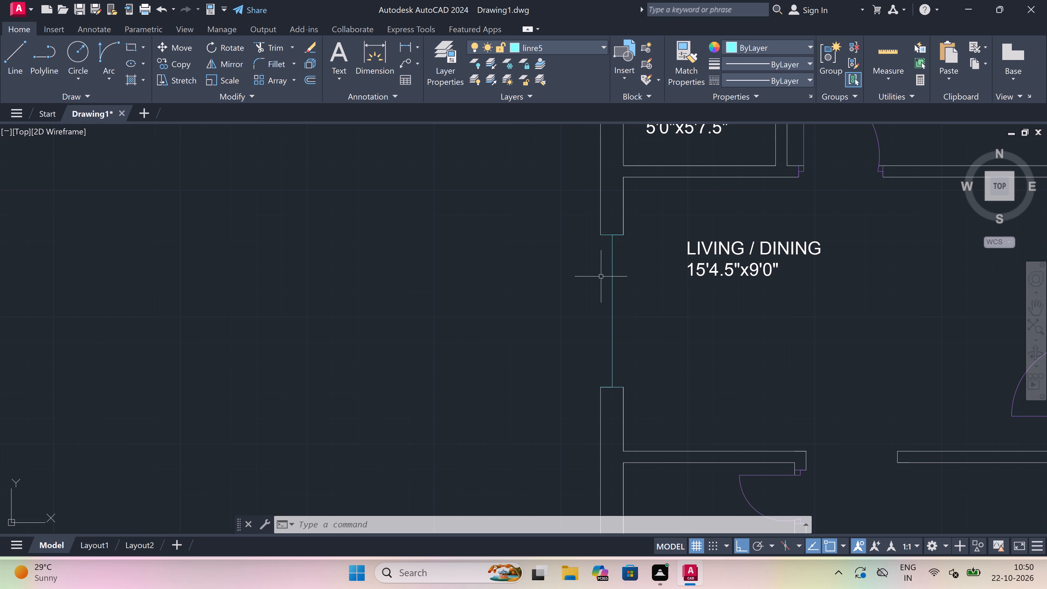
Draw the outer and inner edge lines of the 15'4.5"x9'0" living/dining room's west window between the jamb ends.
{"action": "key", "text": "l"}
{"action": "key", "text": "space"}
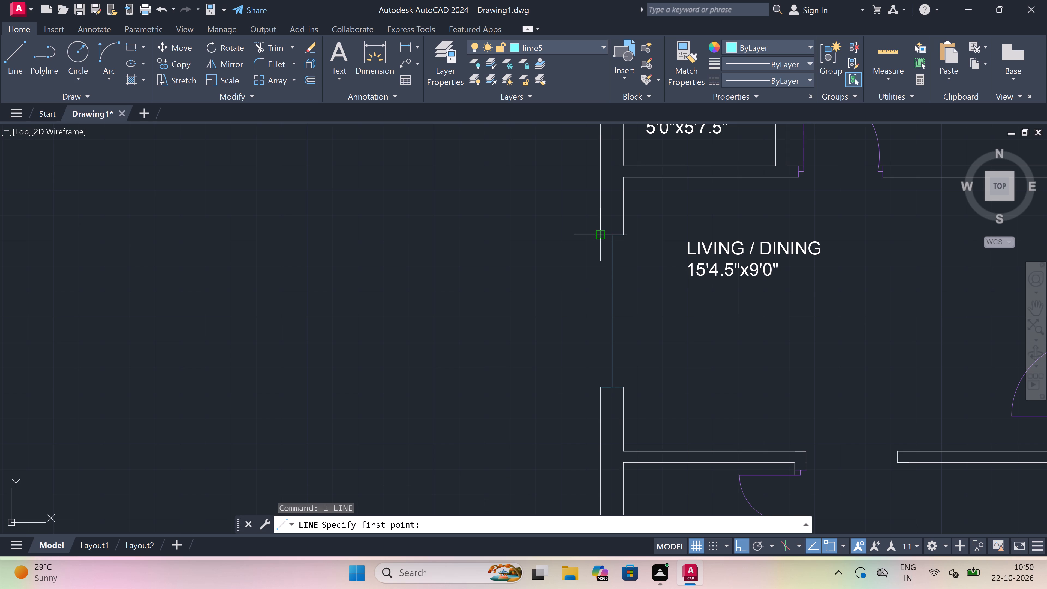
{"action": "left_click", "coordinate": [601, 235]}
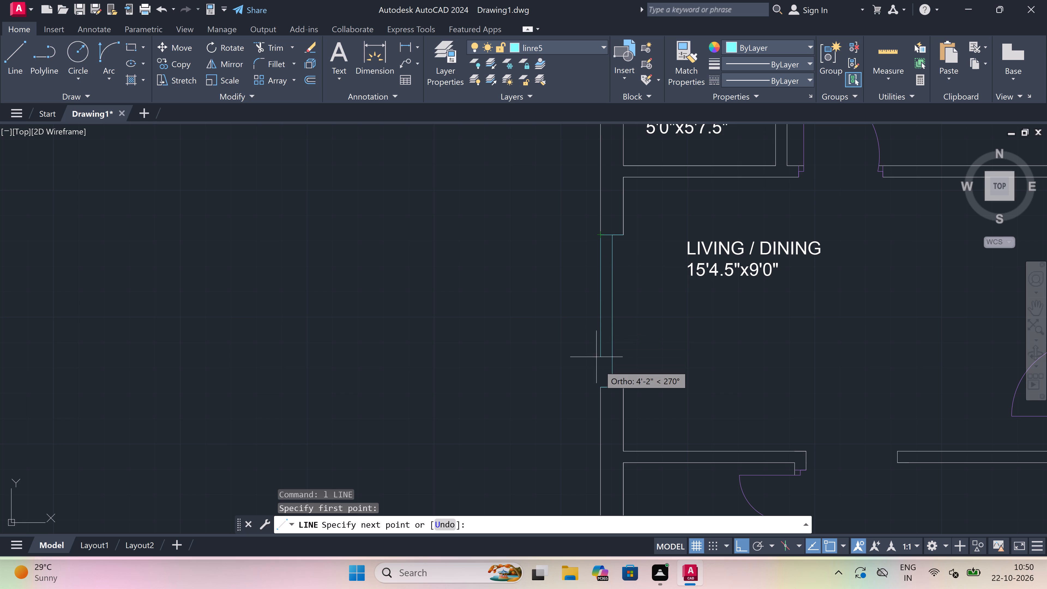
{"action": "left_click", "coordinate": [598, 390]}
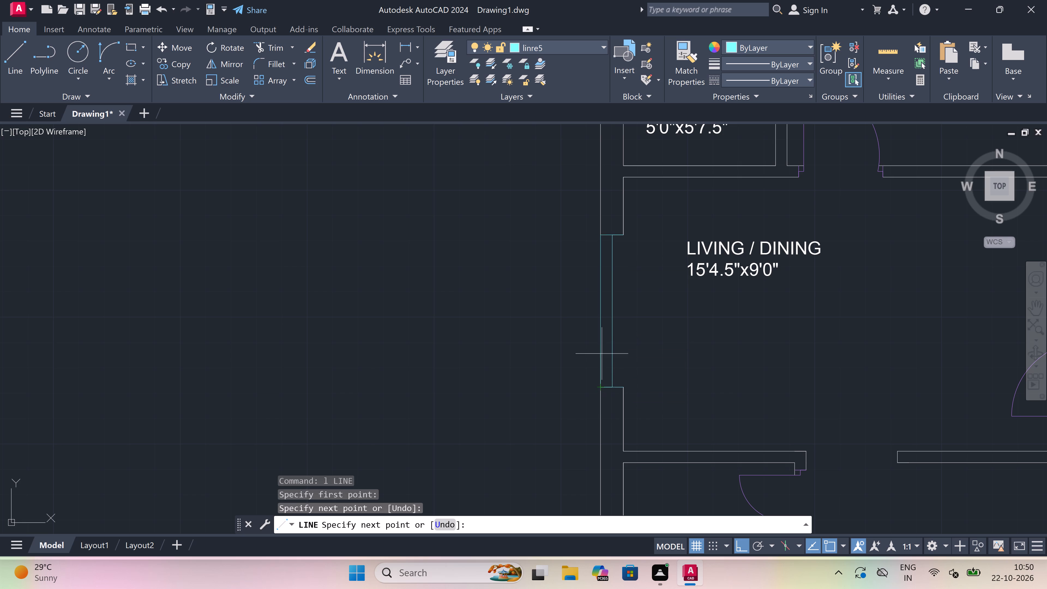
{"action": "key", "text": "Escape"}
{"action": "key", "text": "space"}
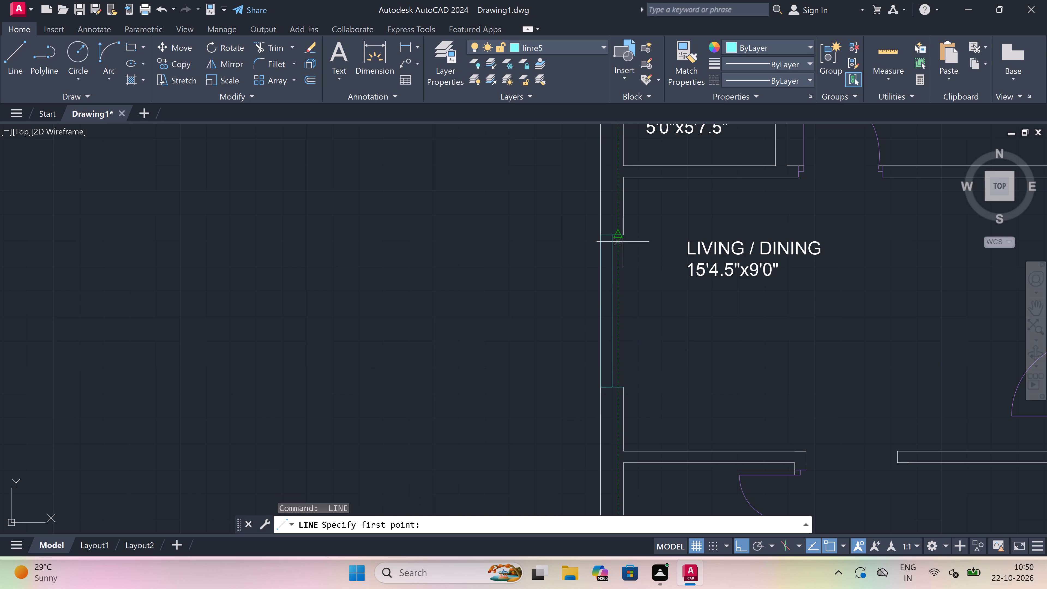
{"action": "left_click", "coordinate": [623, 237]}
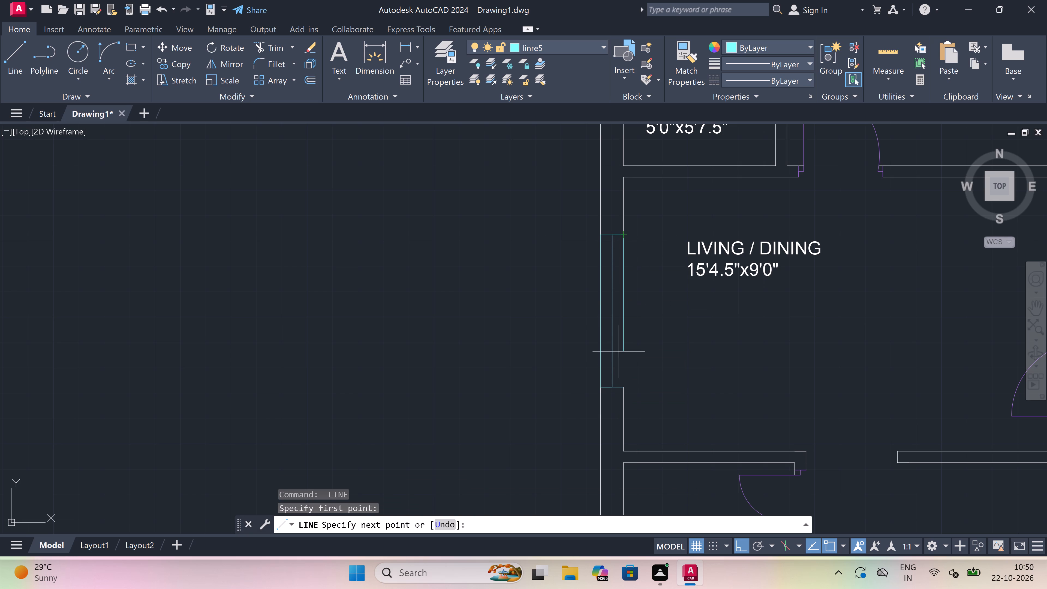
{"action": "double_click", "coordinate": [627, 385]}
{"action": "key", "text": "Escape"}
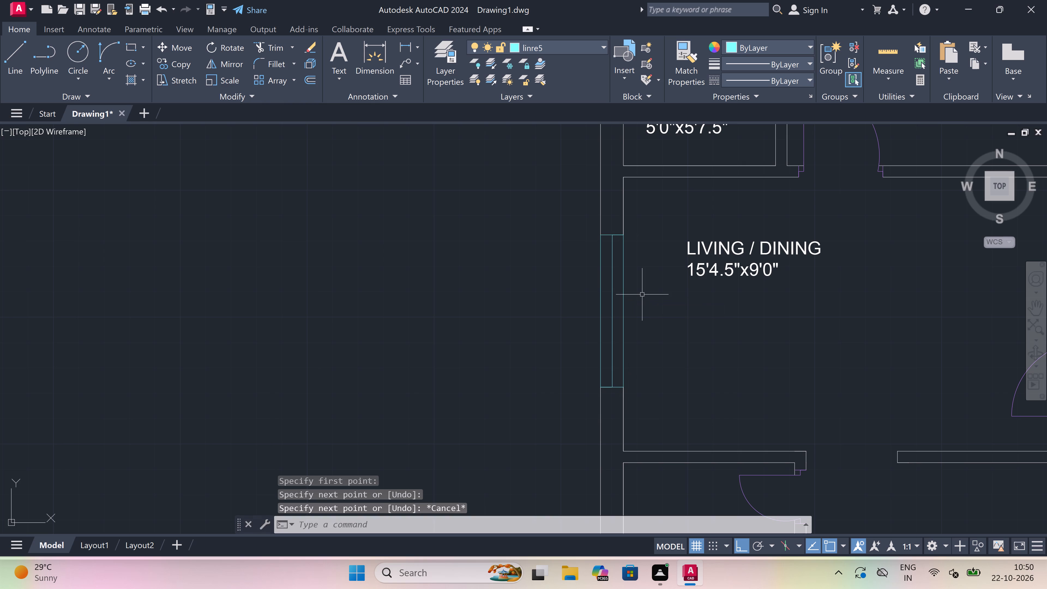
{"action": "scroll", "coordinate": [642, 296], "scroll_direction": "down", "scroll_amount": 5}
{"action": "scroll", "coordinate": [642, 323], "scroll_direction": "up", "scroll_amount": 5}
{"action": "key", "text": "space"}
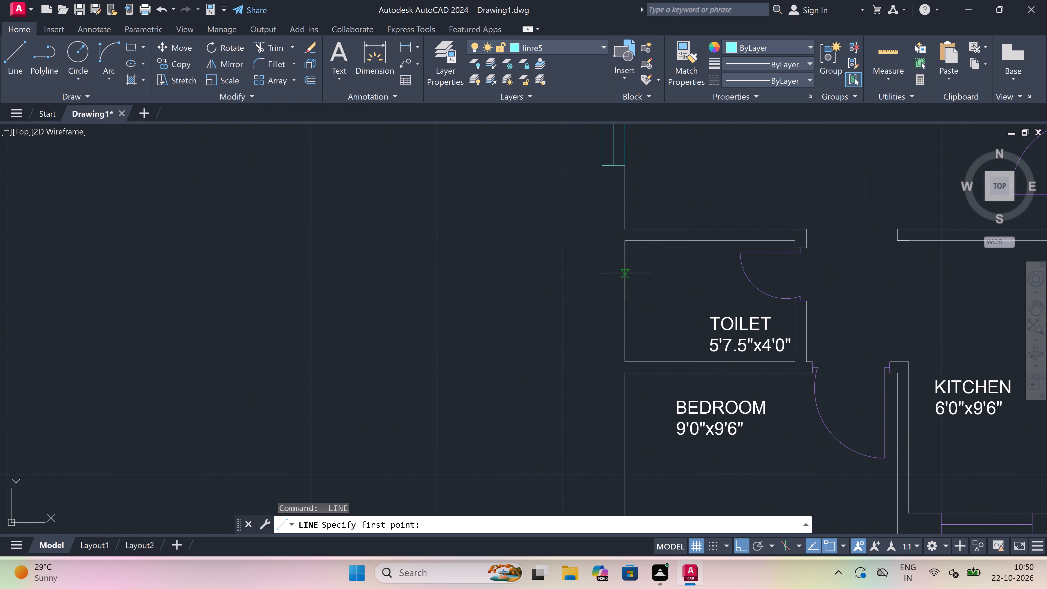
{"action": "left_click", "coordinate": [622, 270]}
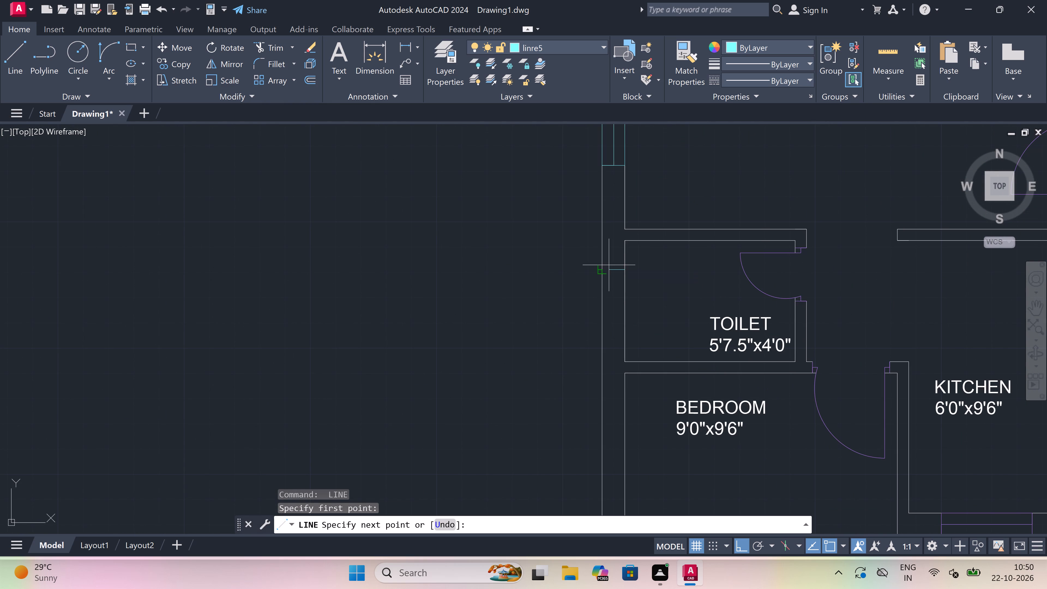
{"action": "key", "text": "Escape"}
Draw two jamb lines across the west outer wall of the 5'7.5"x4'0" toilet, joined by a 2' mid-wall line.
{"action": "key", "text": "space"}
{"action": "left_click", "coordinate": [604, 263]}
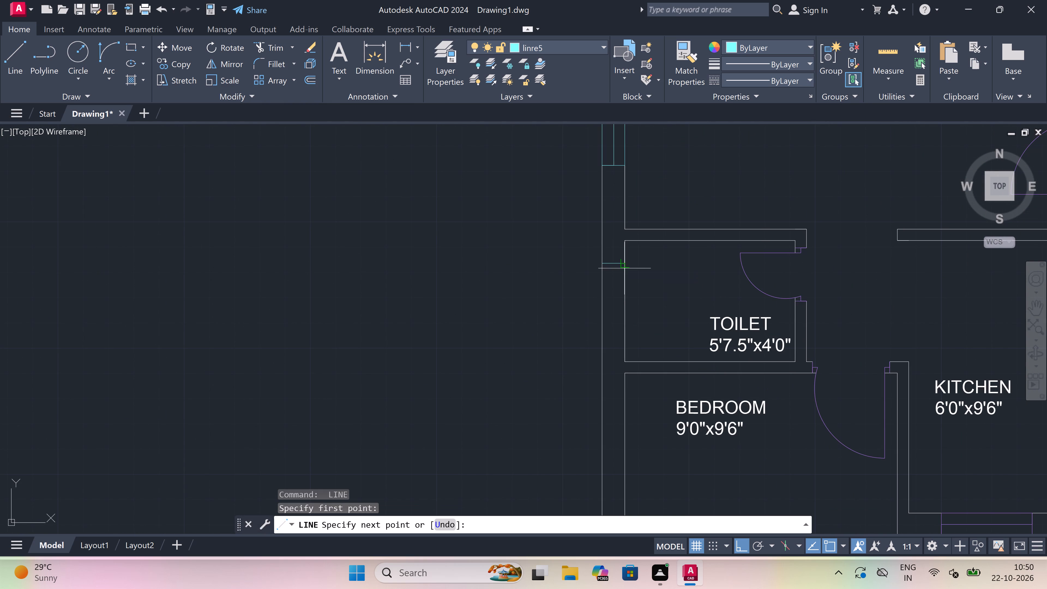
{"action": "left_click", "coordinate": [624, 266]}
{"action": "left_click", "coordinate": [619, 261]}
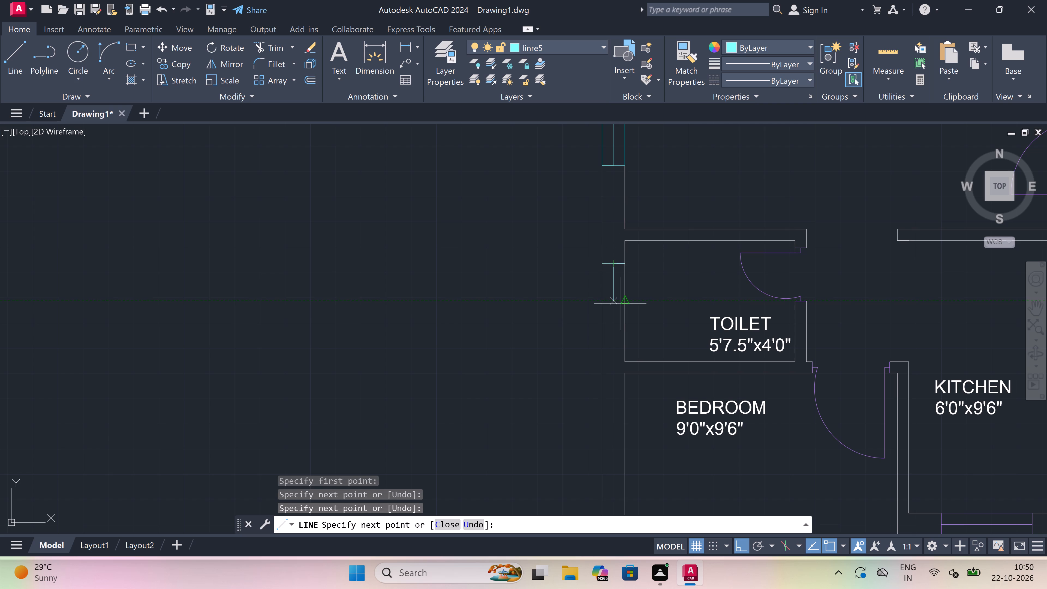
{"action": "scroll", "coordinate": [619, 305], "scroll_direction": "up", "scroll_amount": 1}
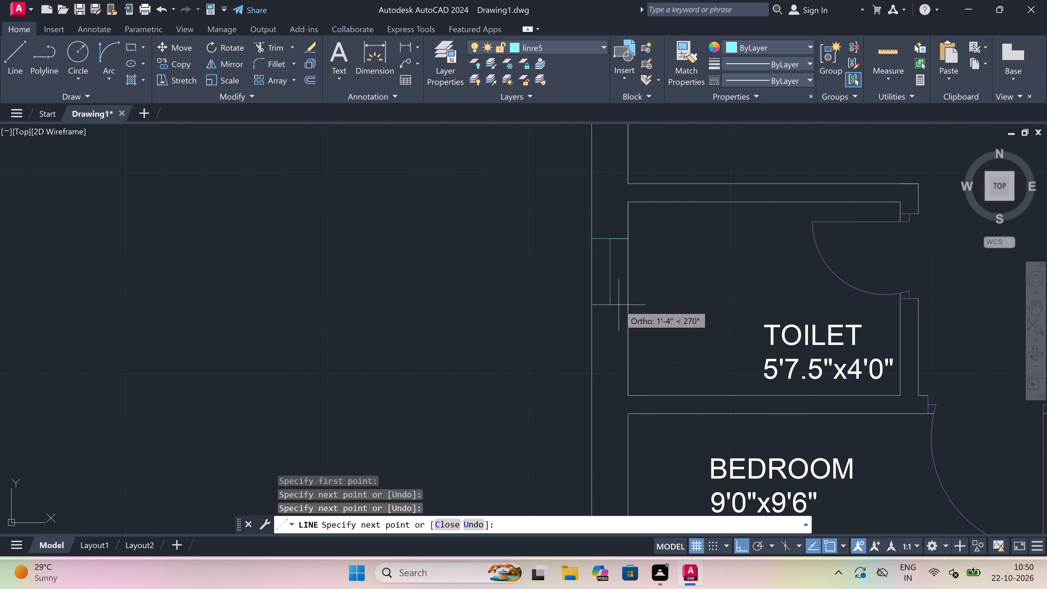
{"action": "type", "text": "2'"}
{"action": "key", "text": "space"}
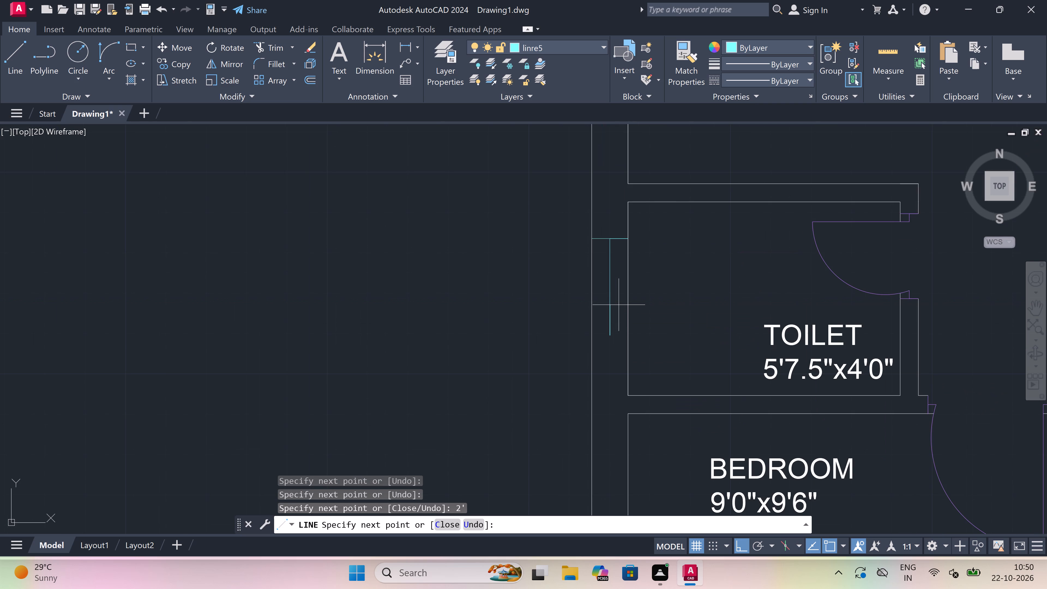
{"action": "left_click", "coordinate": [592, 330]}
{"action": "left_click", "coordinate": [630, 334]}
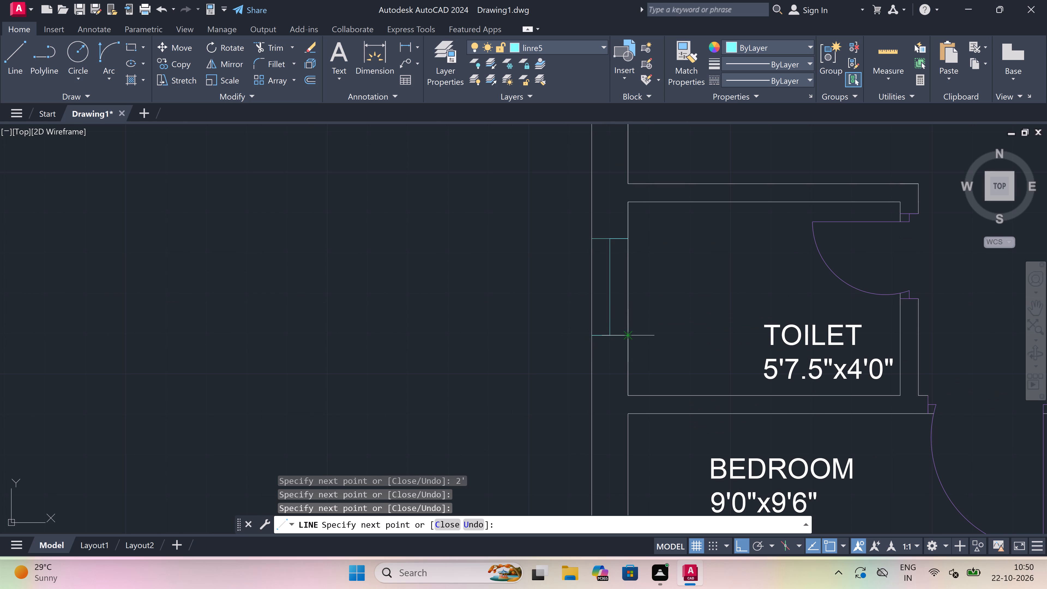
{"action": "key", "text": "Escape"}
Trim the inner and outer wall lines between the jambs of the 5'7.5"x4'0" toilet's window.
{"action": "type", "text": "tr"}
{"action": "key", "text": "space"}
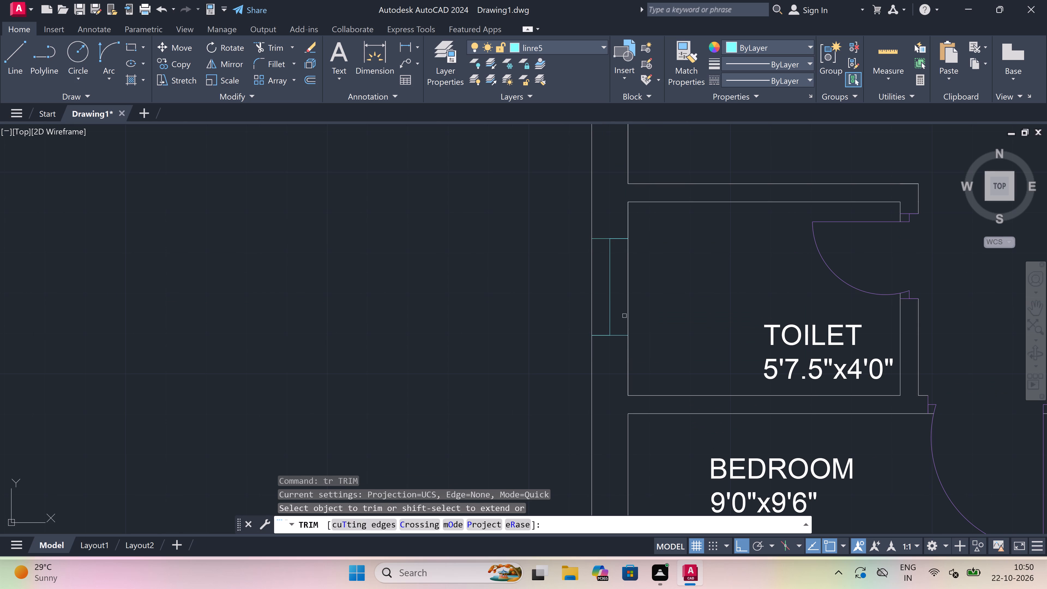
{"action": "left_click", "coordinate": [624, 315]}
{"action": "left_click", "coordinate": [636, 315]}
{"action": "left_click", "coordinate": [595, 303]}
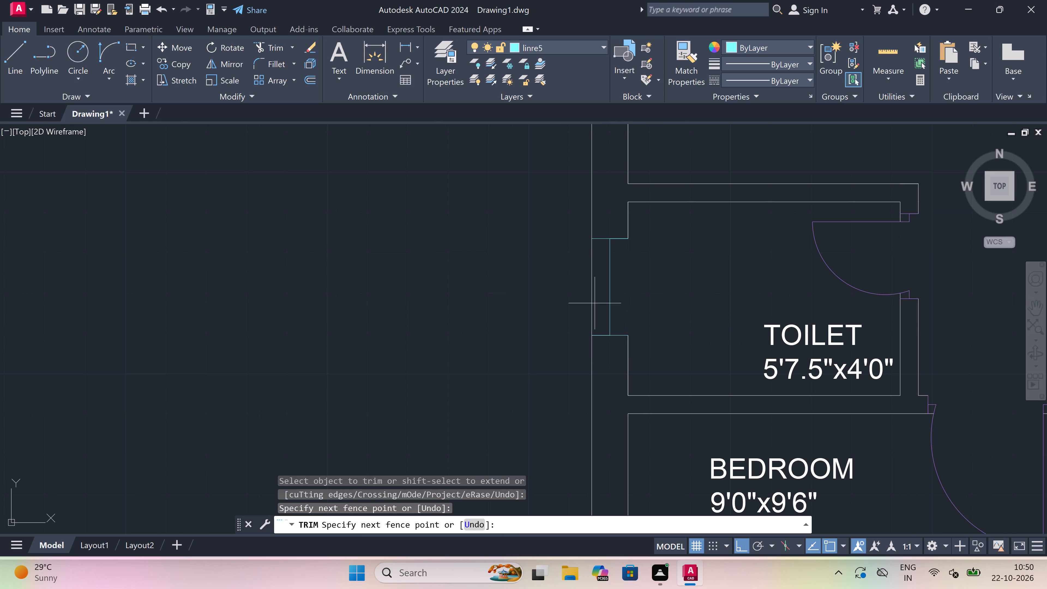
{"action": "left_click", "coordinate": [566, 317]}
{"action": "key", "text": "Escape"}
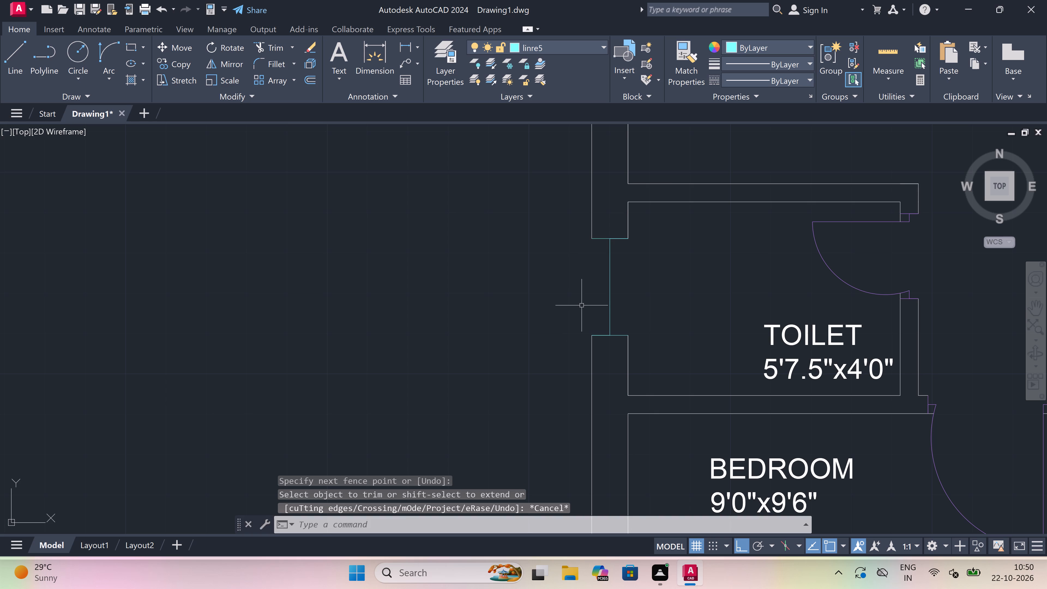
Draw the outer and inner edge lines of the 5'7.5"x4'0" toilet's west window between the jamb ends.
{"action": "type", "text": "l"}
{"action": "key", "text": "space"}
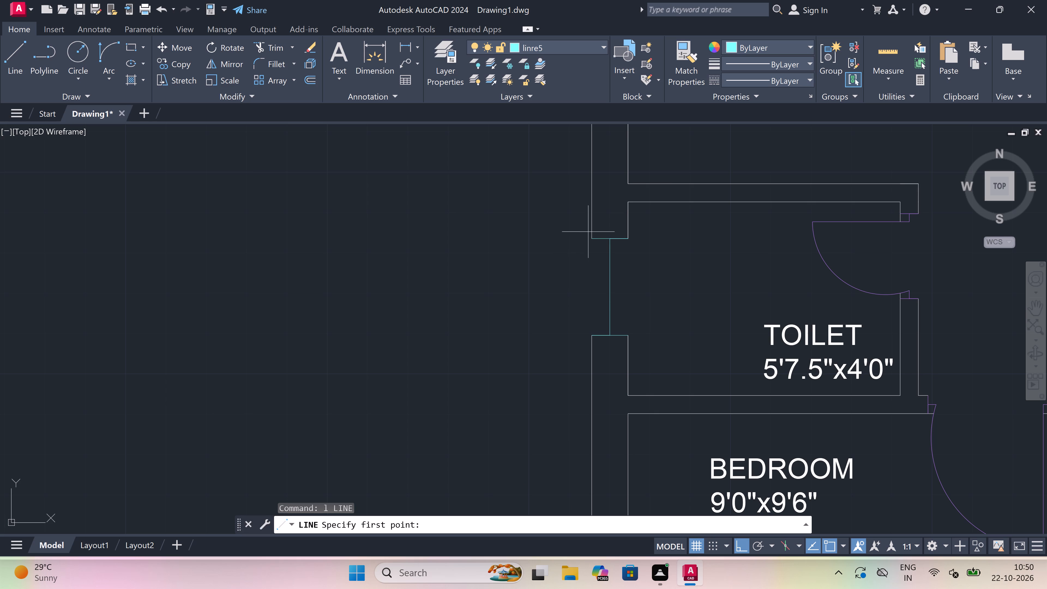
{"action": "left_click", "coordinate": [593, 238]}
{"action": "left_click", "coordinate": [596, 338]}
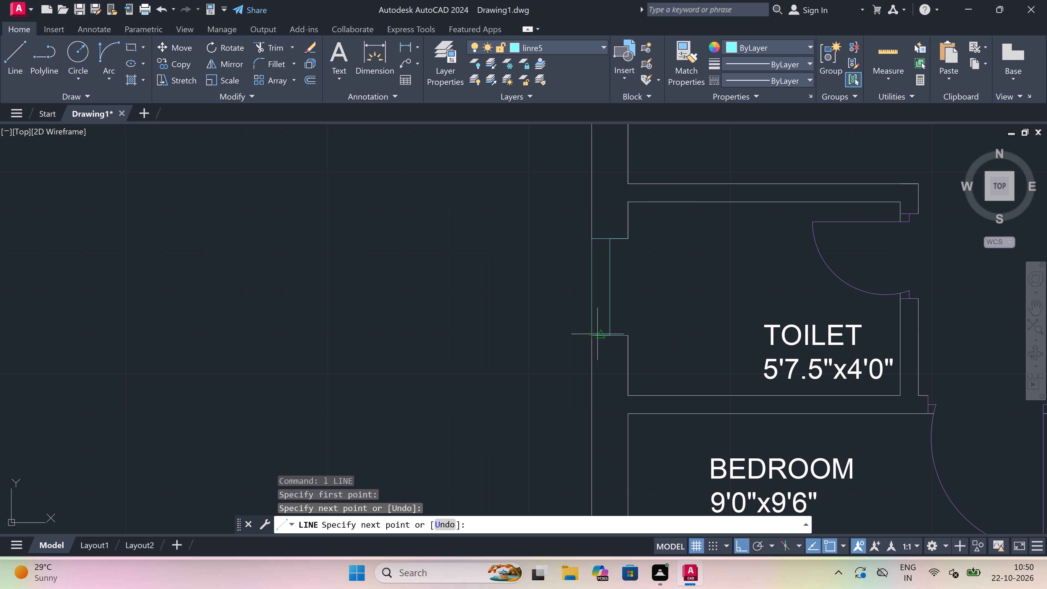
{"action": "key", "text": "Escape"}
{"action": "key", "text": "space"}
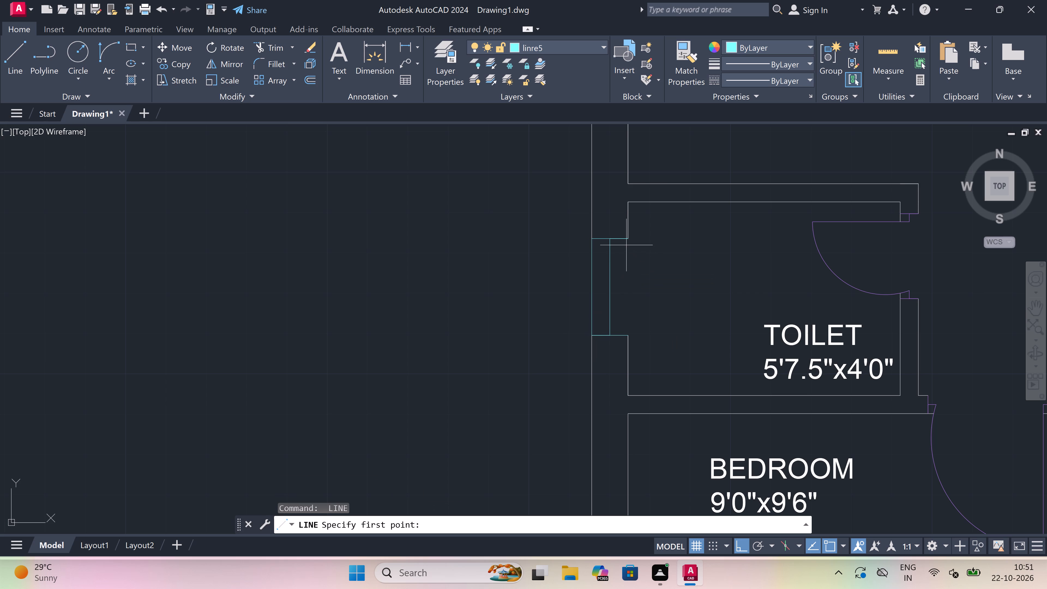
{"action": "left_click", "coordinate": [626, 241]}
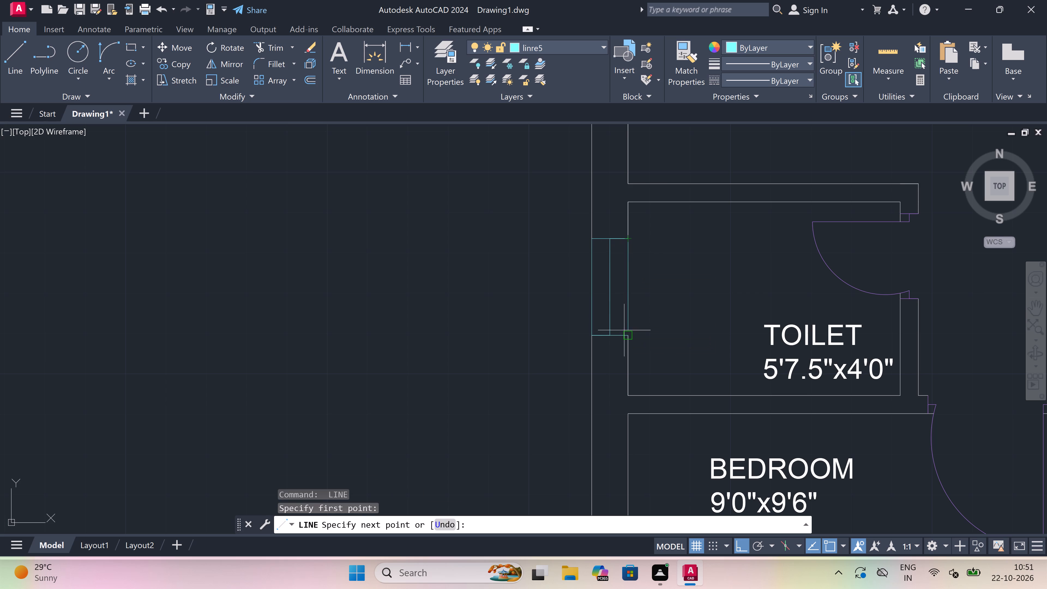
{"action": "left_click", "coordinate": [625, 336]}
{"action": "key", "text": "Escape"}
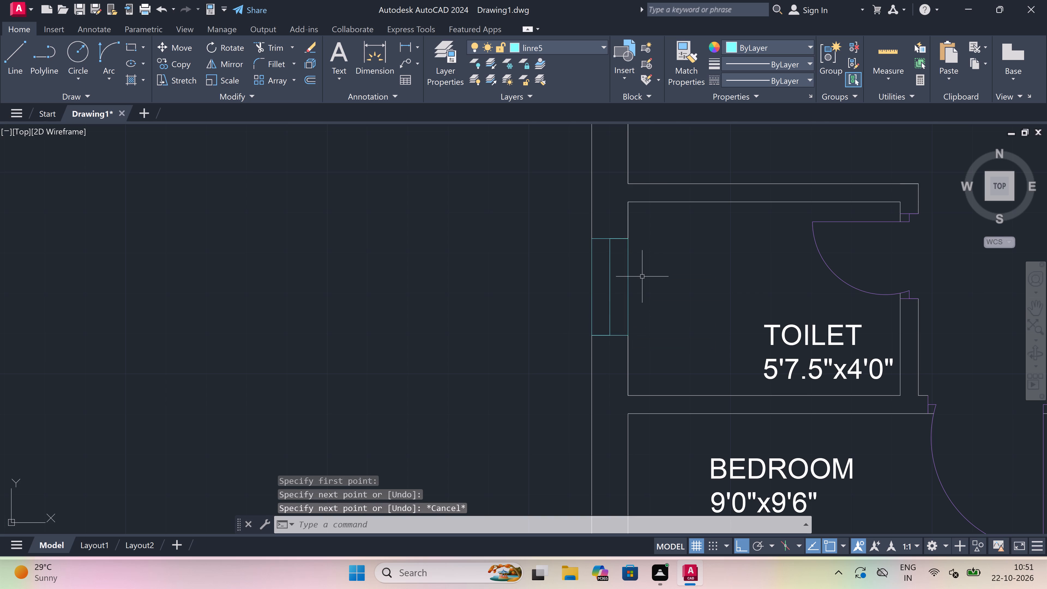
Draw two jamb lines across the west outer wall of the 9'0"x9'6" bedroom, joined by a 5' mid-wall line.
{"action": "scroll", "coordinate": [641, 277], "scroll_direction": "down", "scroll_amount": 5}
{"action": "scroll", "coordinate": [643, 313], "scroll_direction": "up", "scroll_amount": 2}
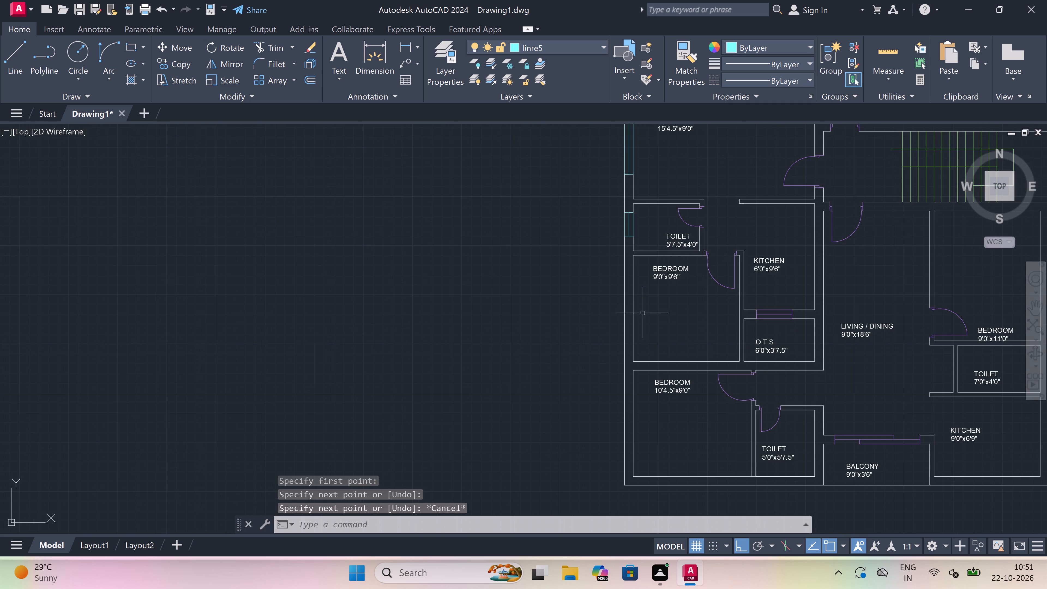
{"action": "scroll", "coordinate": [639, 310], "scroll_direction": "up", "scroll_amount": 2}
{"action": "key", "text": "c"}
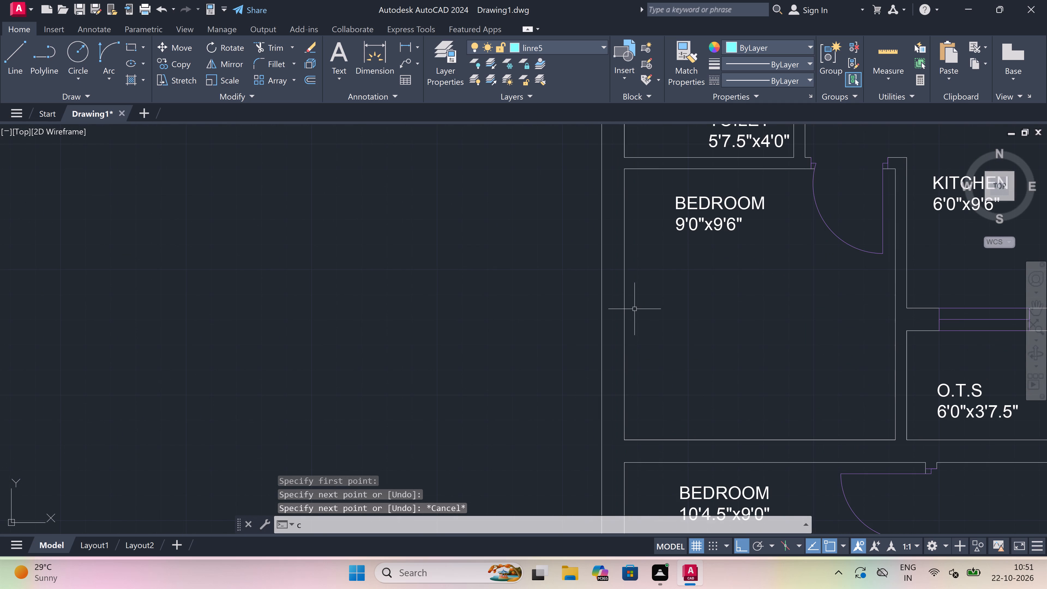
{"action": "key", "text": "Escape"}
{"action": "key", "text": "space"}
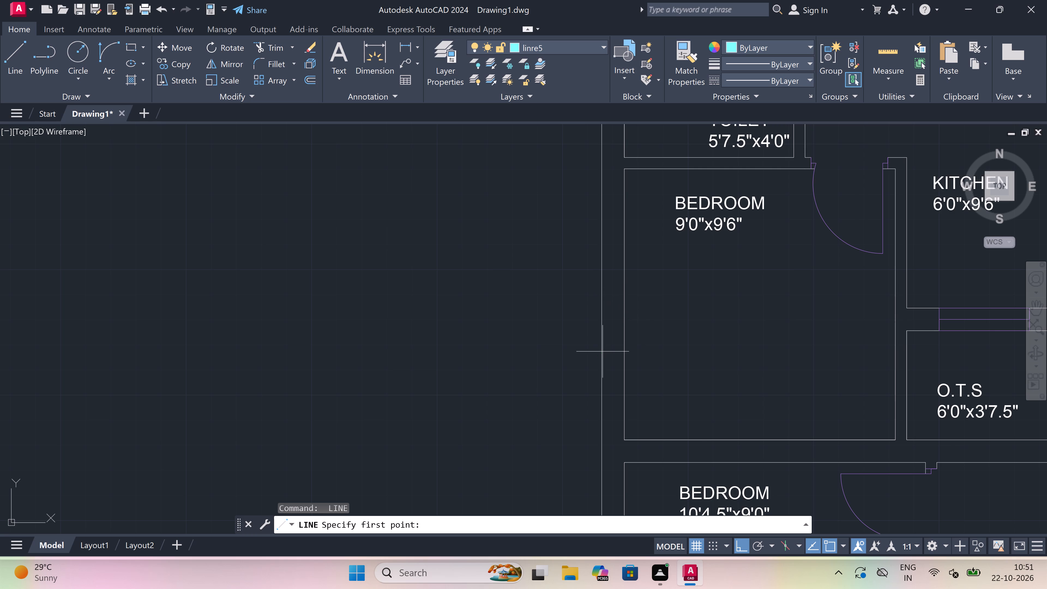
{"action": "left_click", "coordinate": [601, 358]}
{"action": "double_click", "coordinate": [622, 360]}
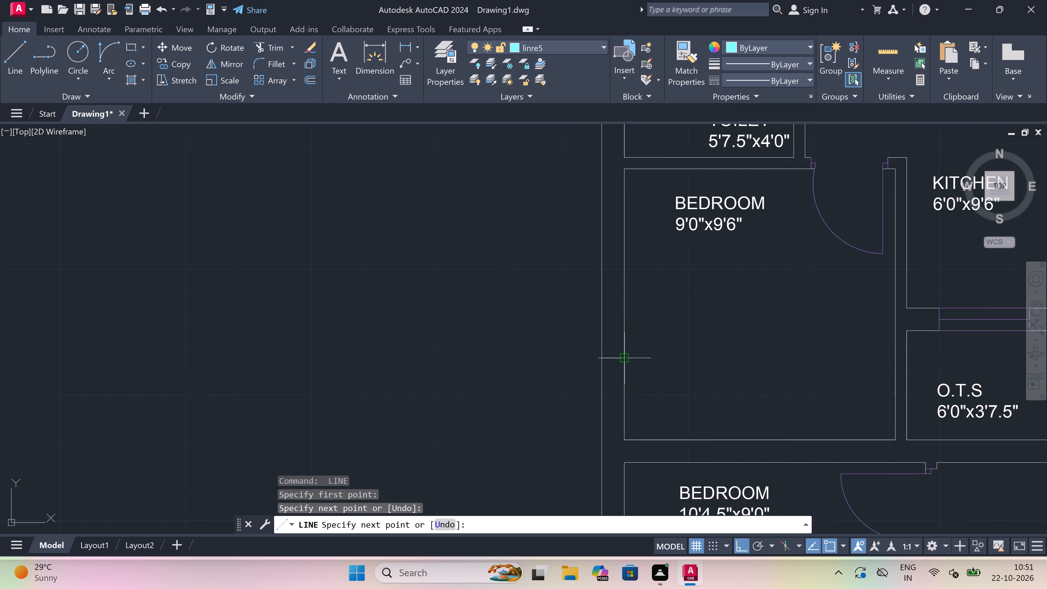
{"action": "left_click", "coordinate": [614, 359]}
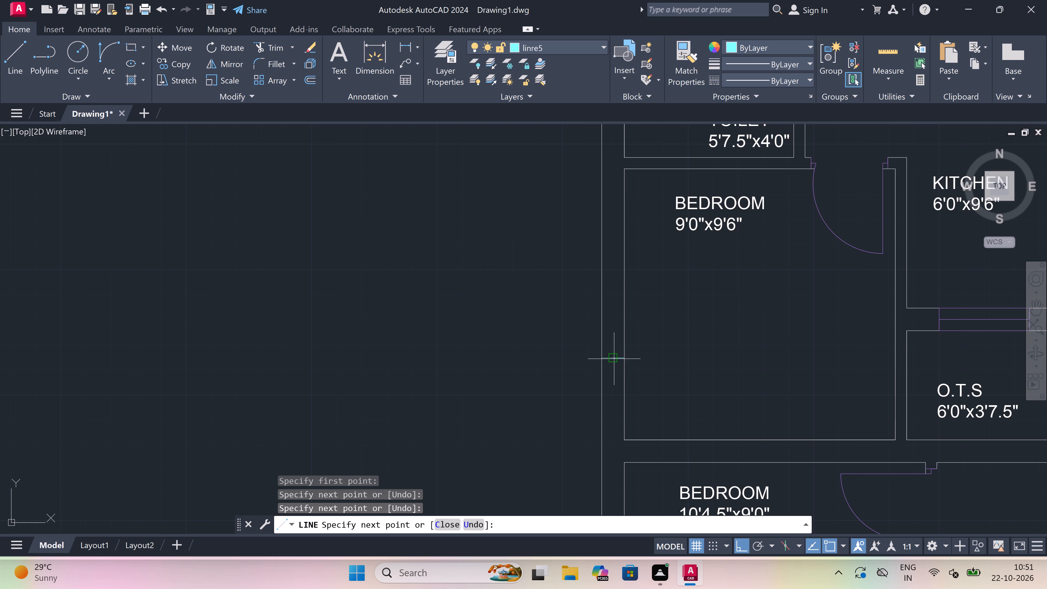
{"action": "scroll", "coordinate": [619, 286], "scroll_direction": "up", "scroll_amount": 1}
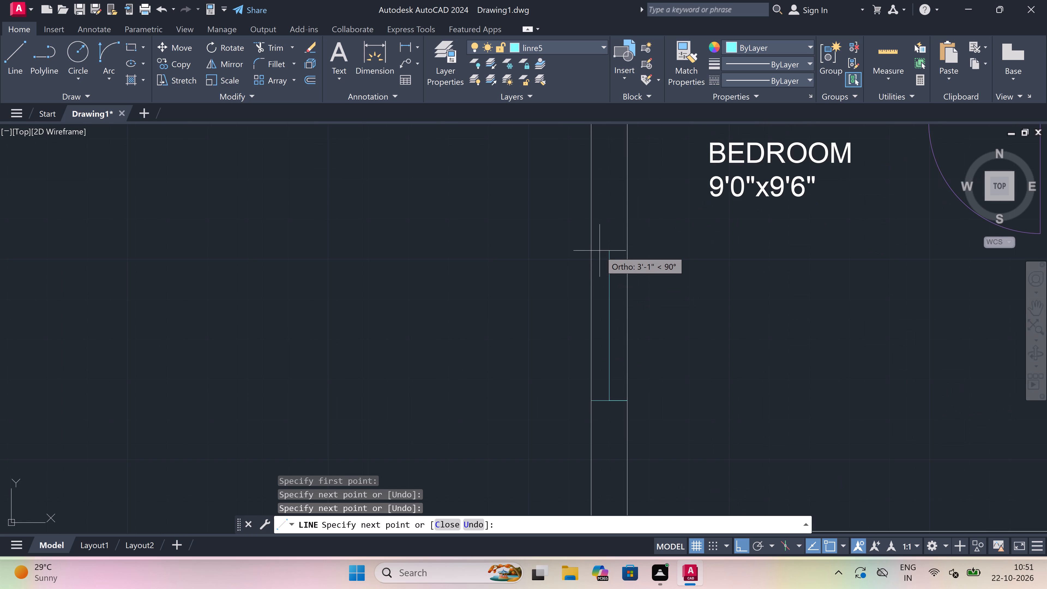
{"action": "type", "text": "5'"}
{"action": "key", "text": "space"}
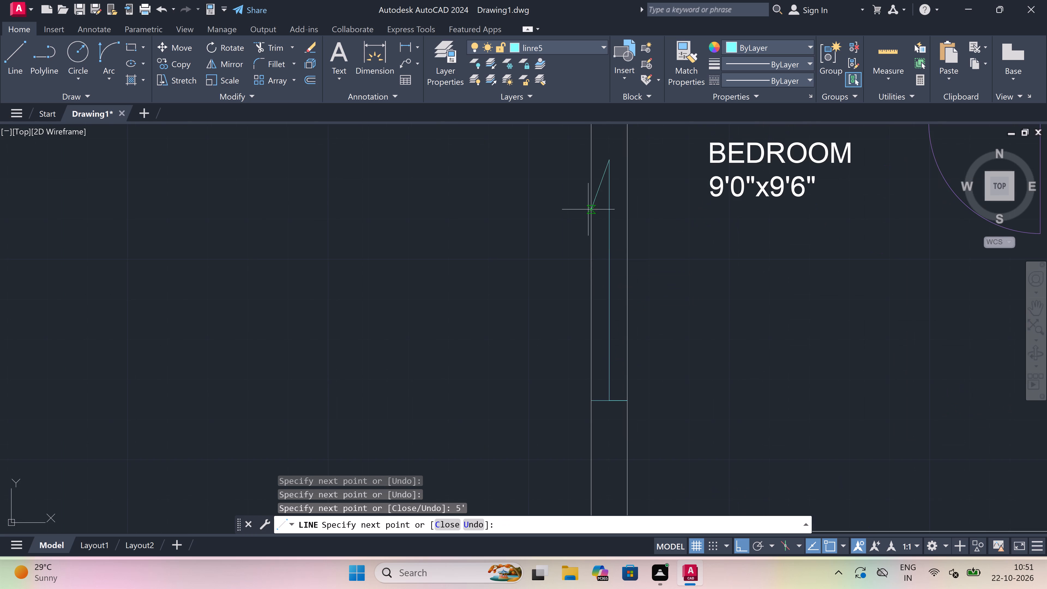
{"action": "left_click", "coordinate": [591, 159]}
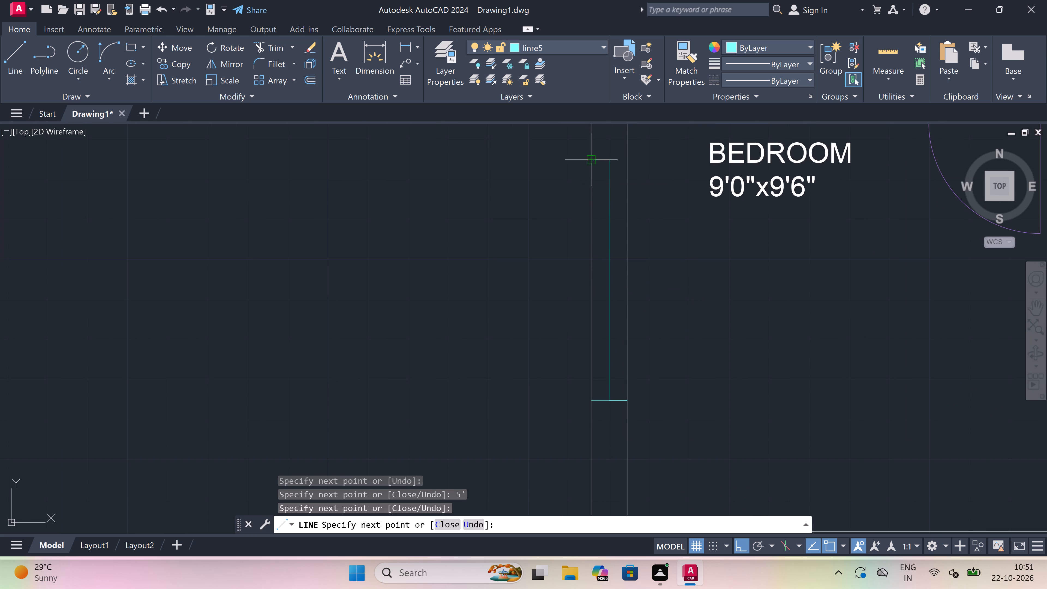
{"action": "left_click", "coordinate": [624, 158]}
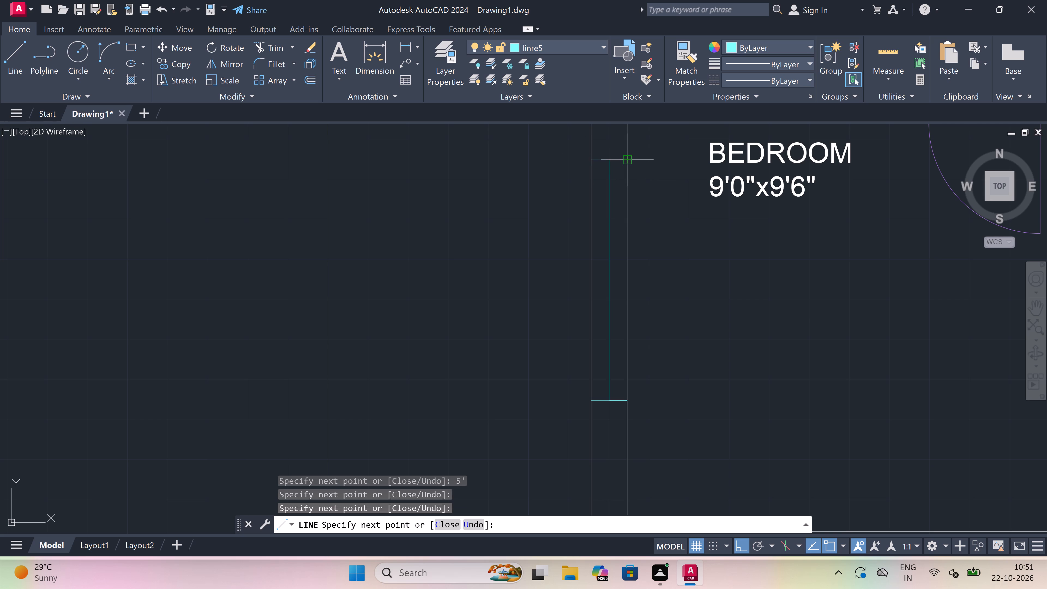
{"action": "key", "text": "Escape"}
Trim the inner and outer wall lines between the jambs of the 9'0"x9'6" bedroom's window.
{"action": "key", "text": "t"}
{"action": "key", "text": "r"}
{"action": "key", "text": "space"}
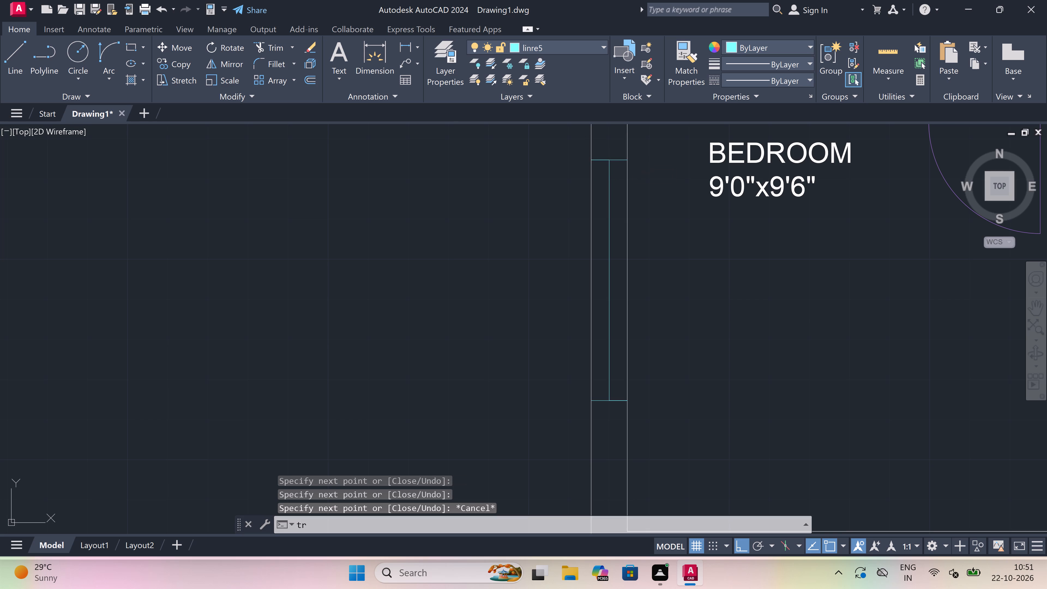
{"action": "left_click", "coordinate": [628, 218]}
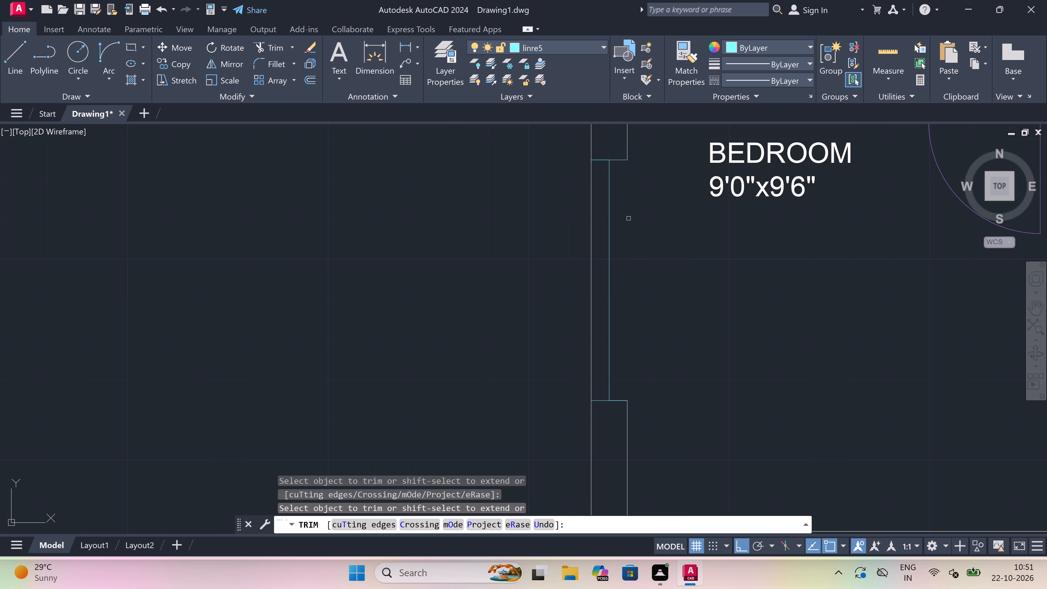
{"action": "left_click", "coordinate": [590, 219]}
{"action": "key", "text": "Escape"}
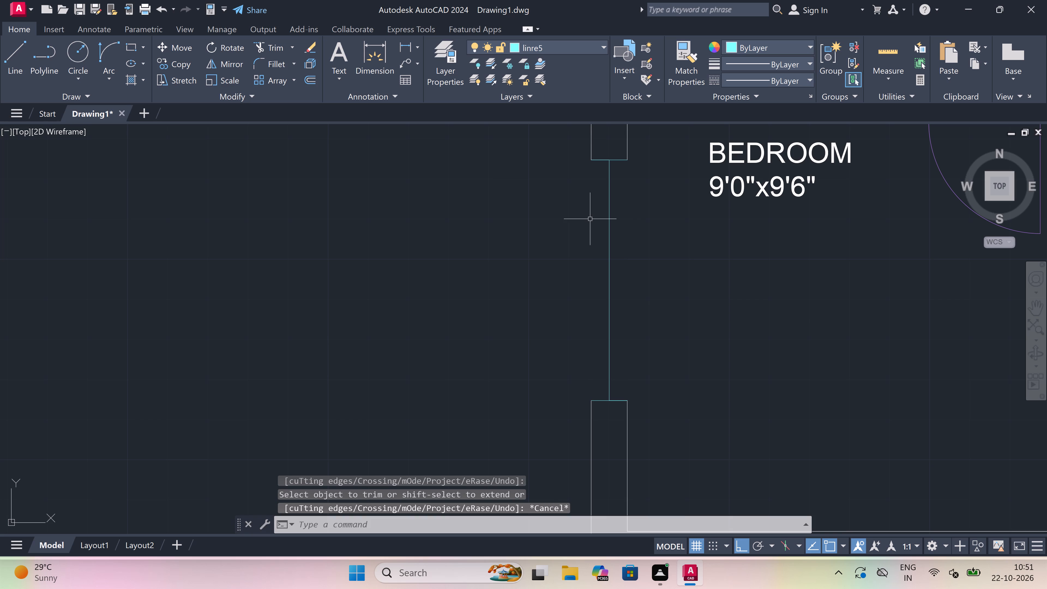
Draw the outer and inner edge lines of the 9'0"x9'6" bedroom's west window between the jamb ends.
{"action": "key", "text": "l"}
{"action": "key", "text": "space"}
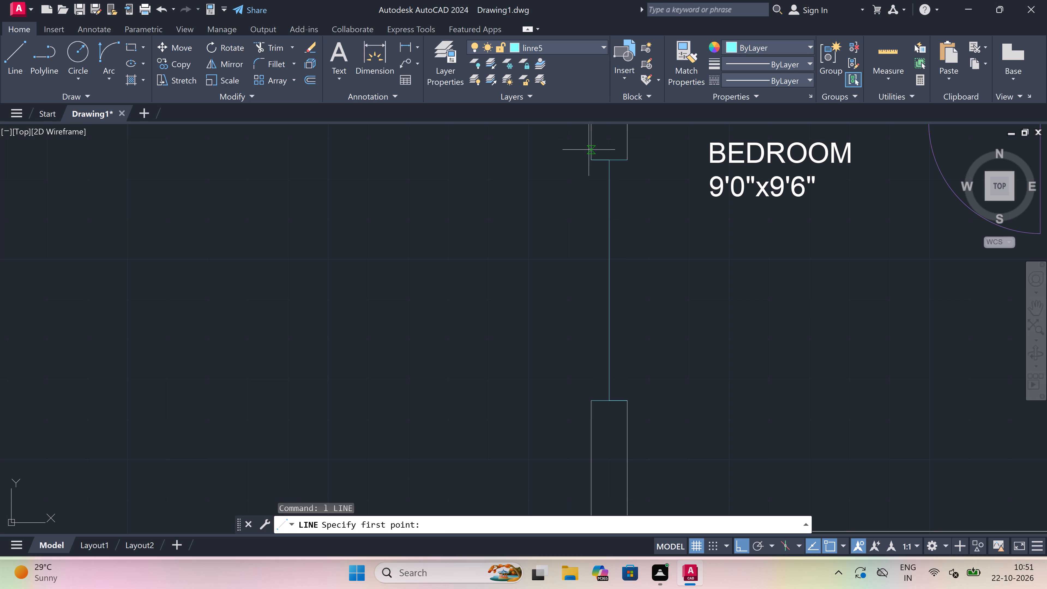
{"action": "left_click", "coordinate": [591, 162]}
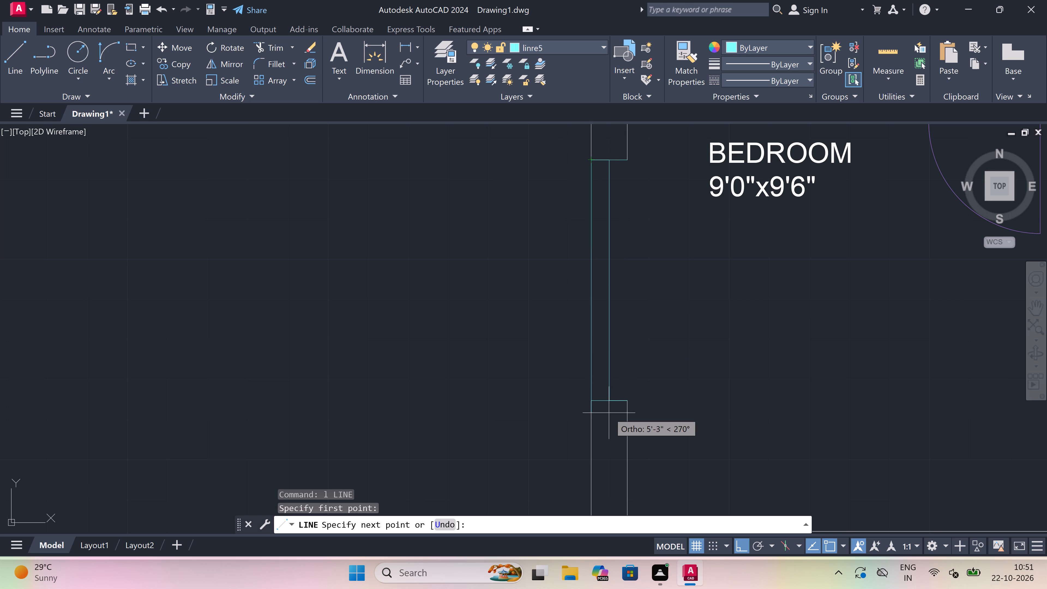
{"action": "left_click", "coordinate": [591, 407]}
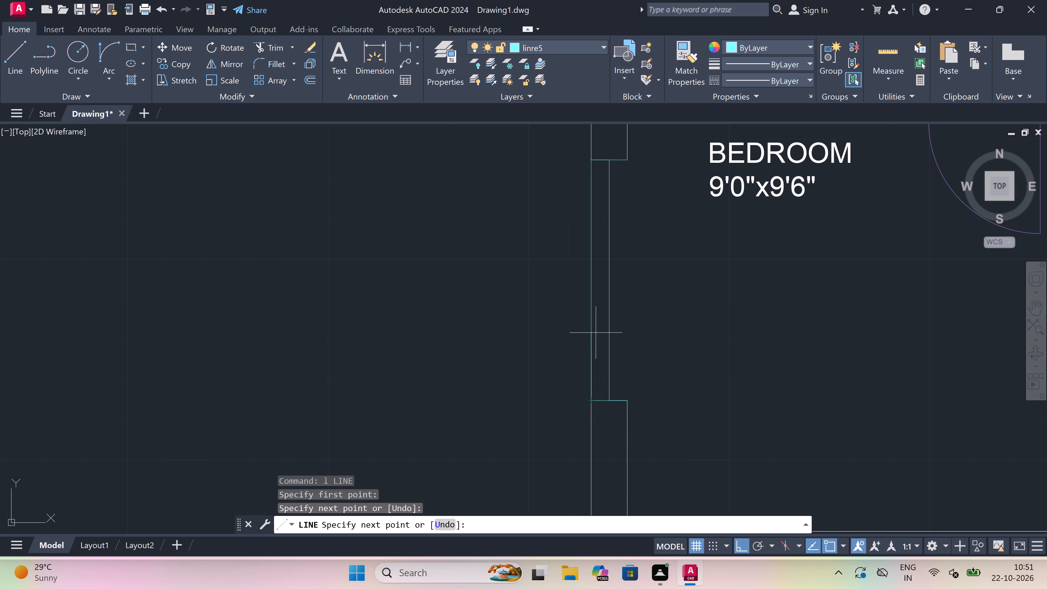
{"action": "key", "text": "Escape"}
{"action": "key", "text": "space"}
{"action": "left_click", "coordinate": [629, 164]}
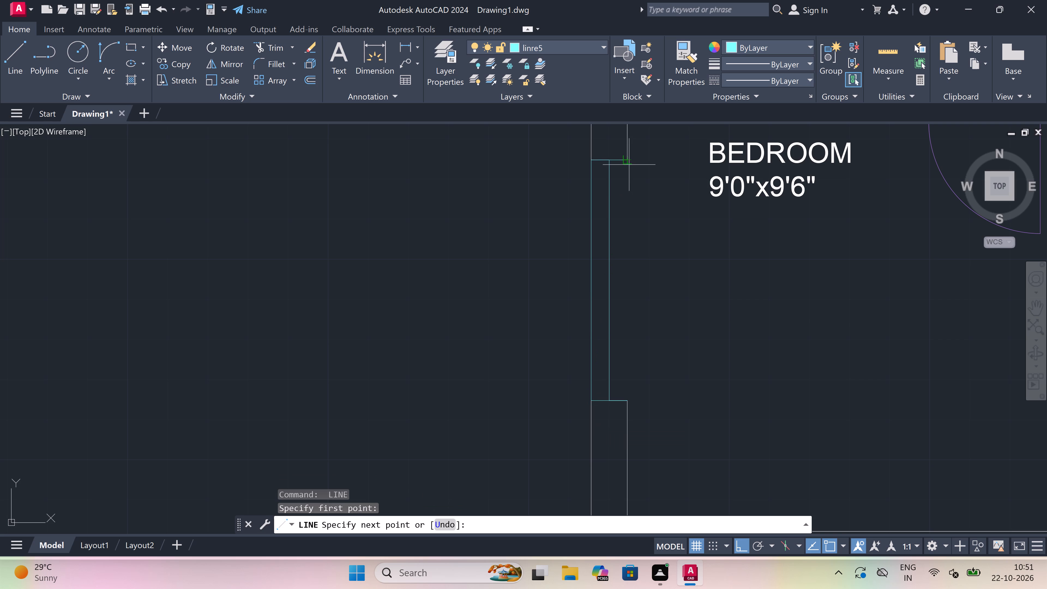
{"action": "left_click", "coordinate": [625, 404]}
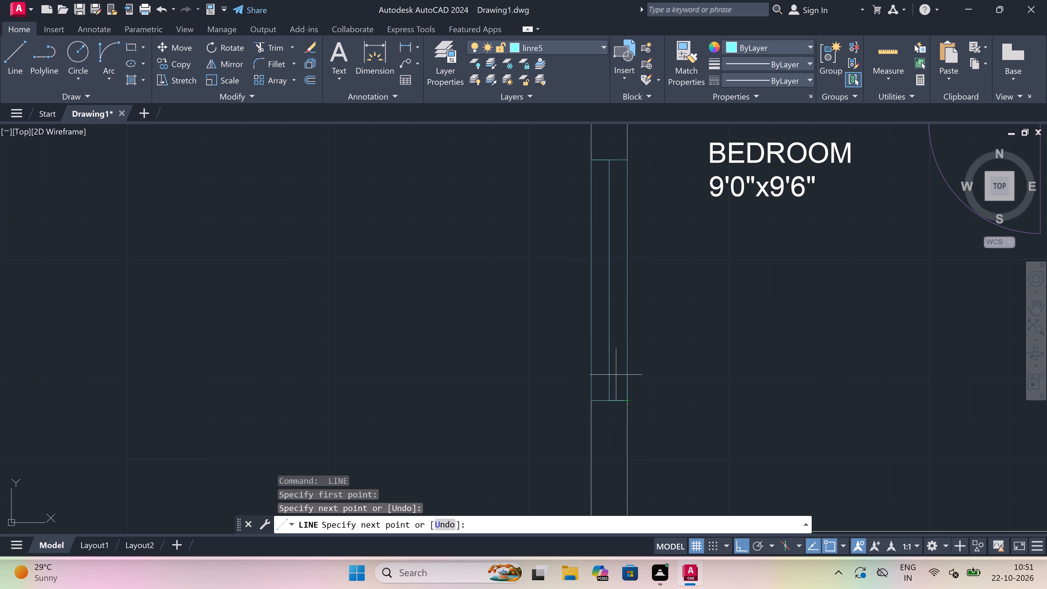
{"action": "key", "text": "Escape"}
Draw two jamb lines across the west outer wall of the 10'4.5"x9'0" bedroom, joined by a 5' mid-wall line.
{"action": "scroll", "coordinate": [573, 311], "scroll_direction": "down", "scroll_amount": 5}
{"action": "scroll", "coordinate": [588, 351], "scroll_direction": "up", "scroll_amount": 2}
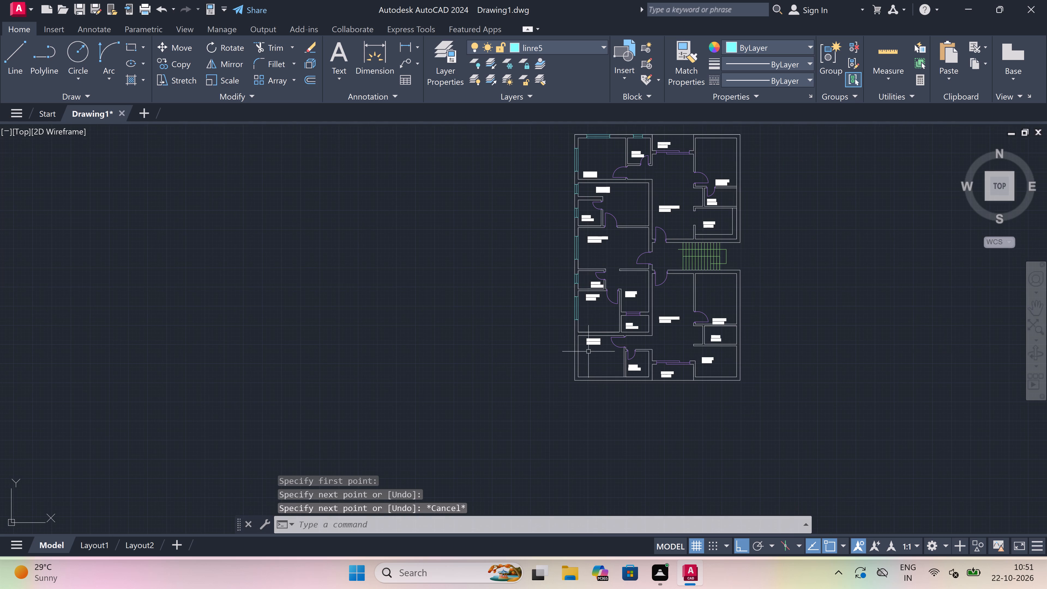
{"action": "key", "text": "space"}
{"action": "scroll", "coordinate": [555, 328], "scroll_direction": "up", "scroll_amount": 2}
{"action": "left_click", "coordinate": [550, 331]}
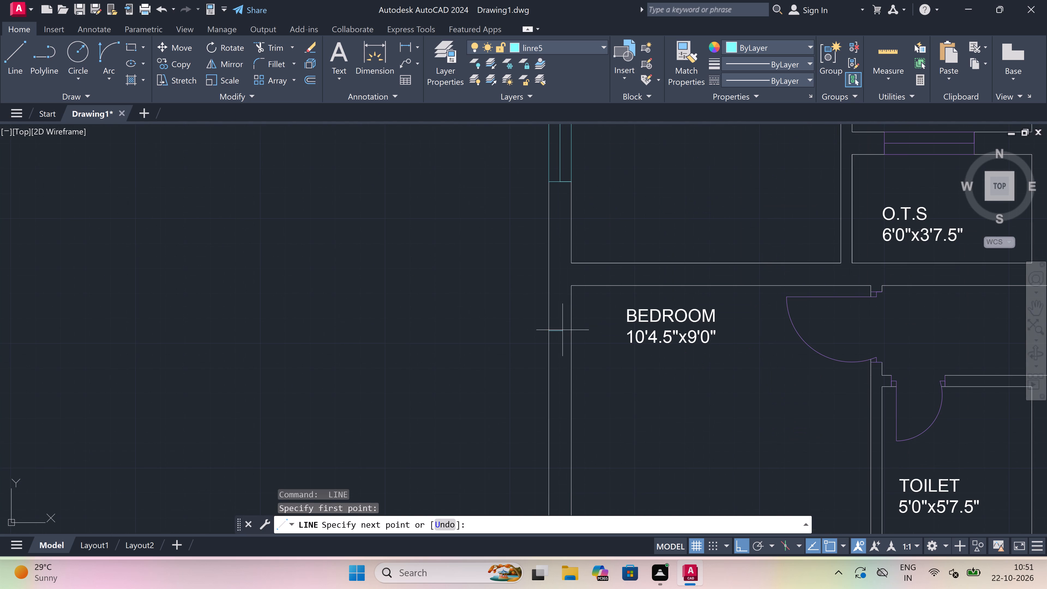
{"action": "left_click", "coordinate": [570, 330]}
{"action": "scroll", "coordinate": [556, 332], "scroll_direction": "up", "scroll_amount": 2}
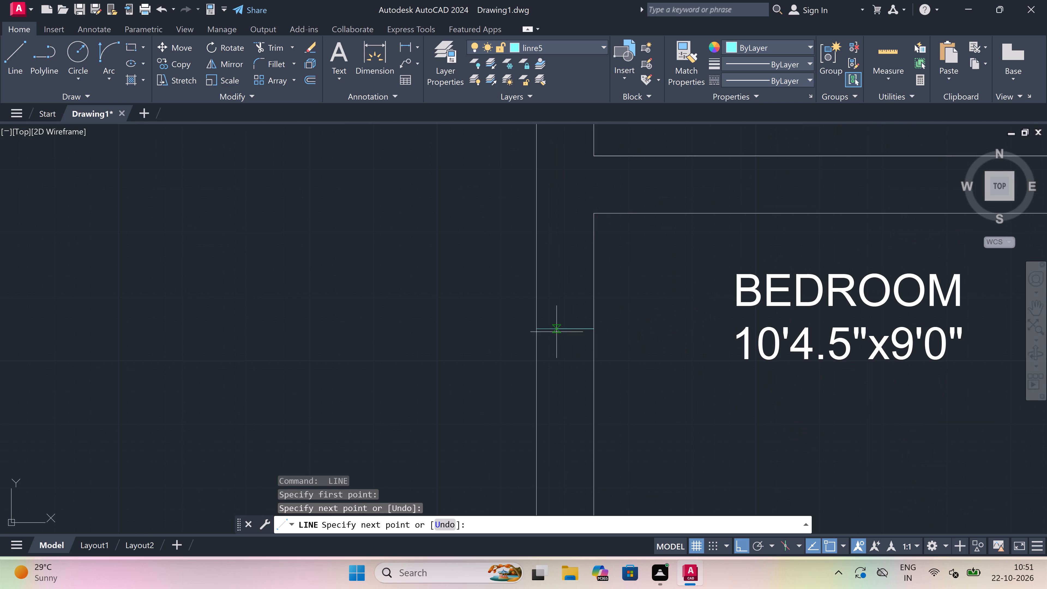
{"action": "left_click", "coordinate": [562, 330]}
{"action": "scroll", "coordinate": [562, 330], "scroll_direction": "down", "scroll_amount": 4}
{"action": "scroll", "coordinate": [561, 371], "scroll_direction": "up", "scroll_amount": 4}
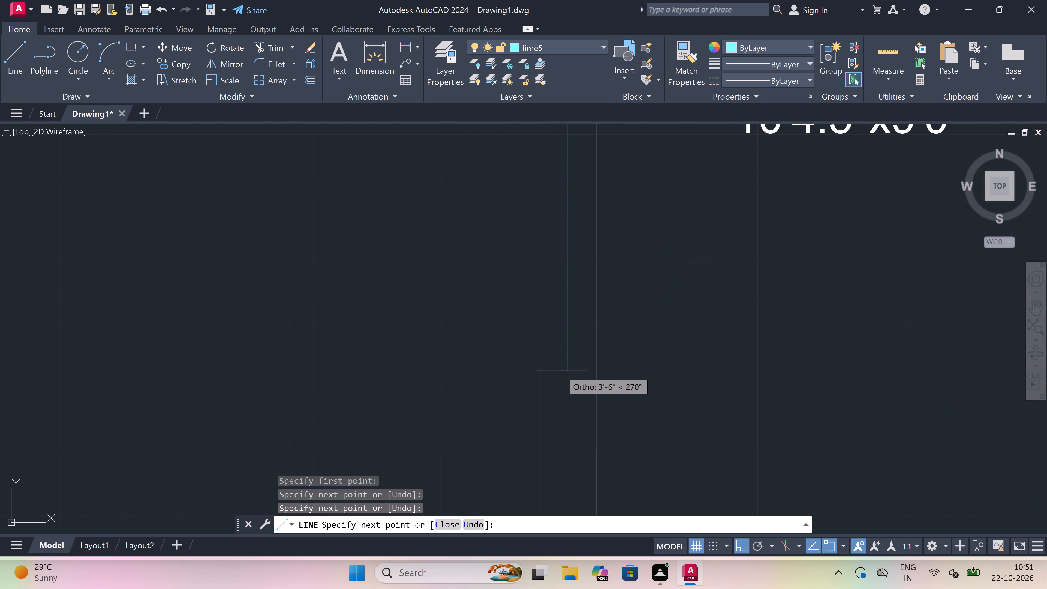
{"action": "key", "text": "5"}
{"action": "key", "text": "apostrophe"}
{"action": "key", "text": "space"}
{"action": "scroll", "coordinate": [561, 371], "scroll_direction": "down", "scroll_amount": 3}
{"action": "scroll", "coordinate": [555, 401], "scroll_direction": "up", "scroll_amount": 2}
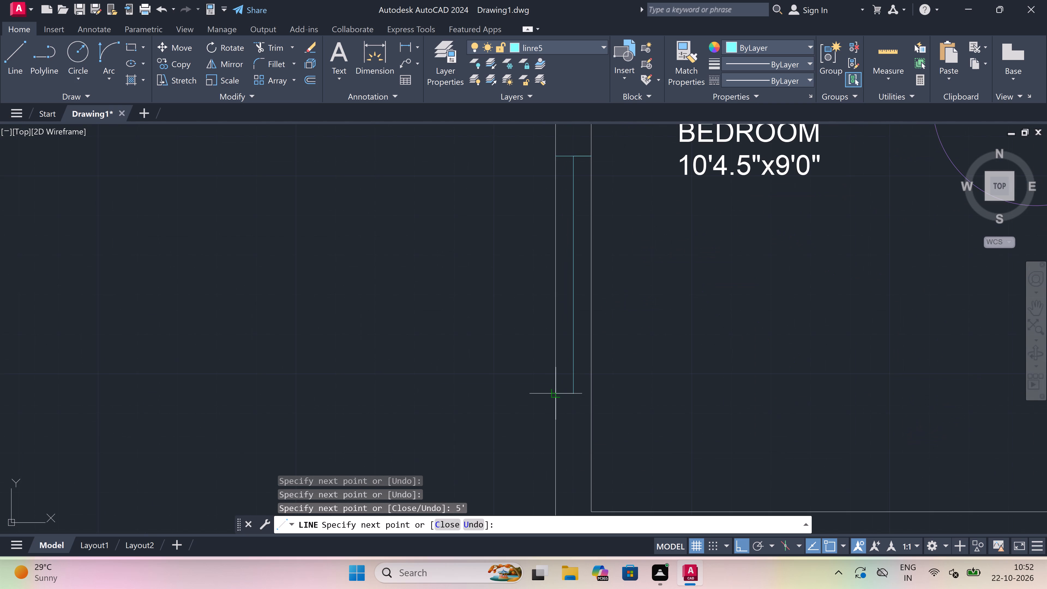
{"action": "left_click", "coordinate": [556, 392]}
{"action": "left_click", "coordinate": [589, 391]}
{"action": "key", "text": "Escape"}
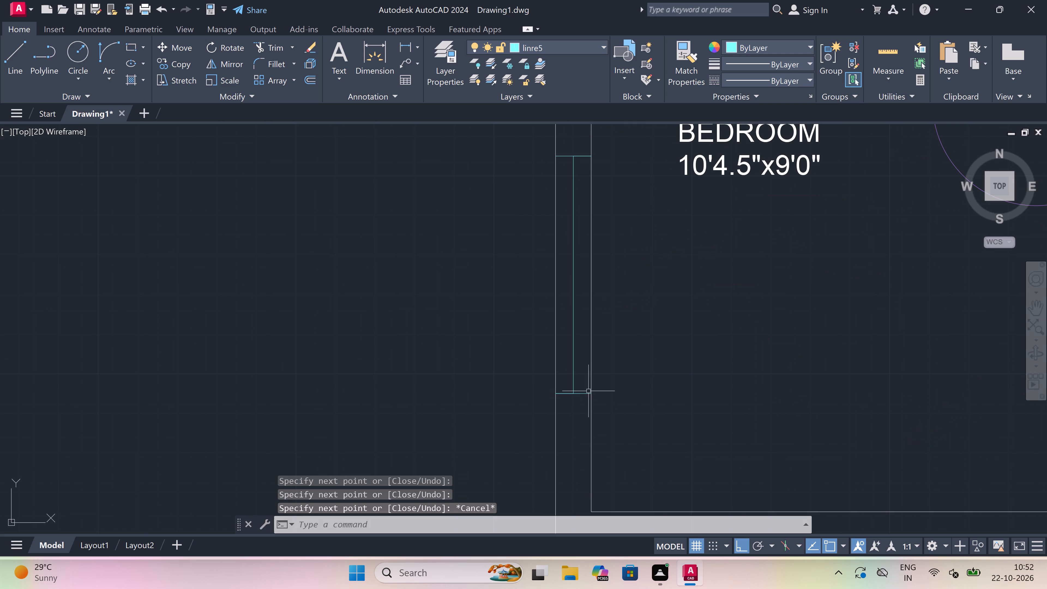
Trim the inner and outer wall lines between the jambs of the 10'4.5"x9'0" bedroom's west window.
{"action": "key", "text": "t"}
{"action": "key", "text": "r"}
{"action": "key", "text": "space"}
{"action": "left_click", "coordinate": [591, 363]}
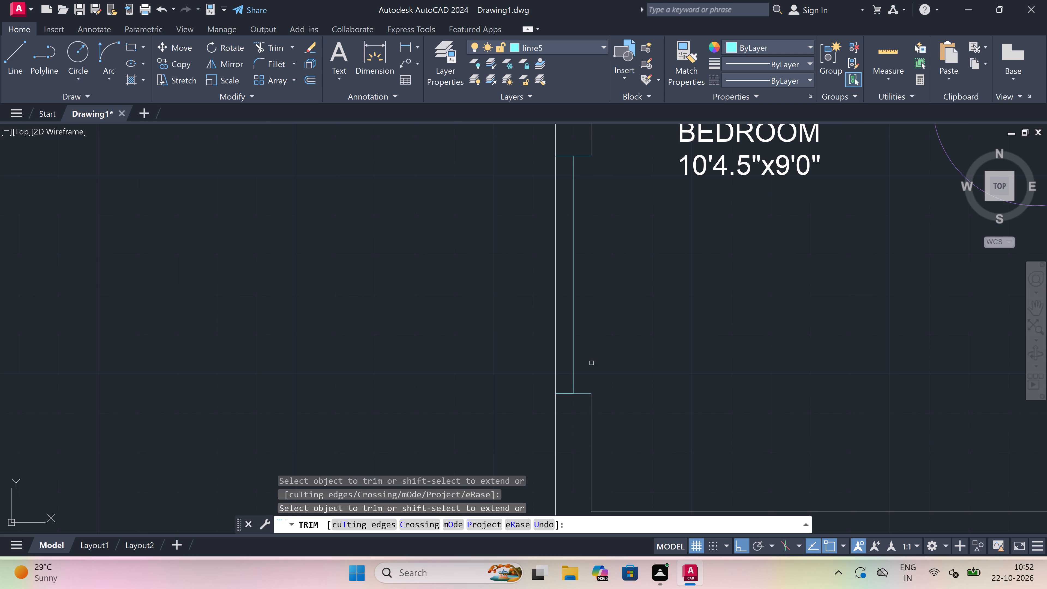
{"action": "left_click", "coordinate": [555, 337]}
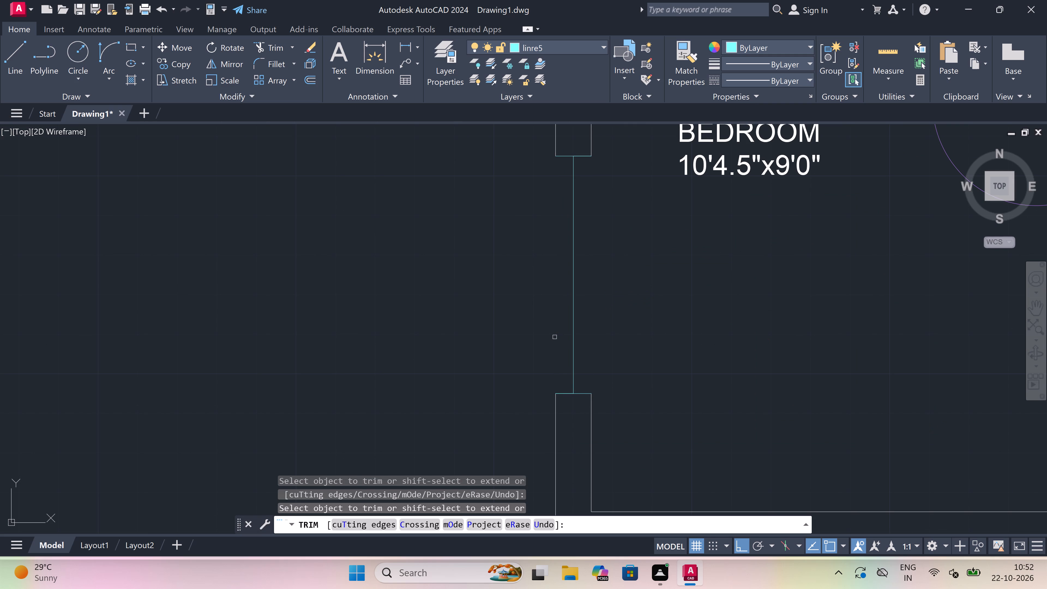
{"action": "key", "text": "Escape"}
Draw the outer and inner edge lines of the 10'4.5"x9'0" bedroom's west window between the jamb ends.
{"action": "key", "text": "l"}
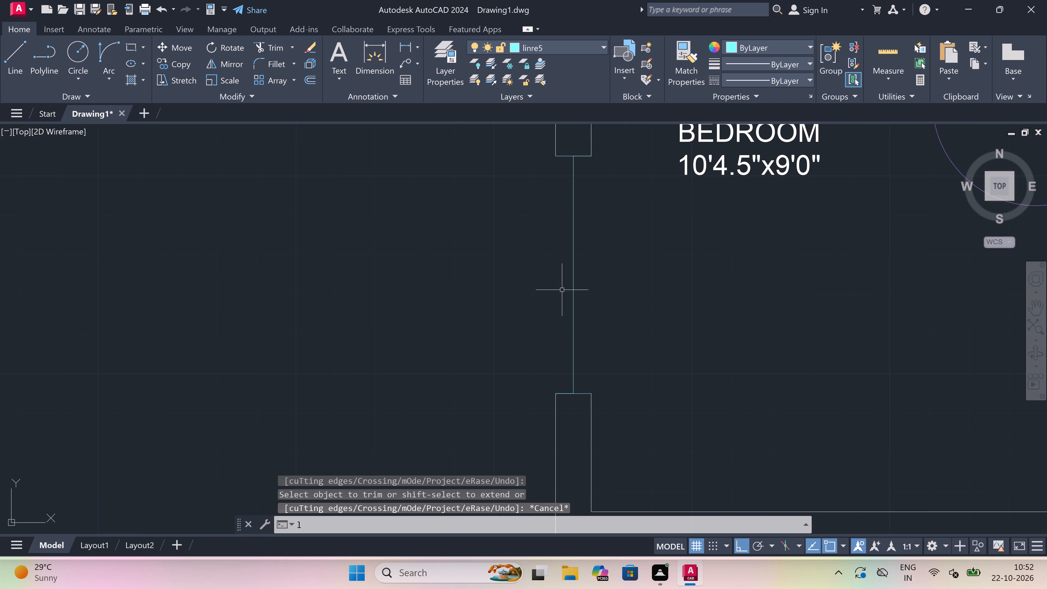
{"action": "key", "text": "space"}
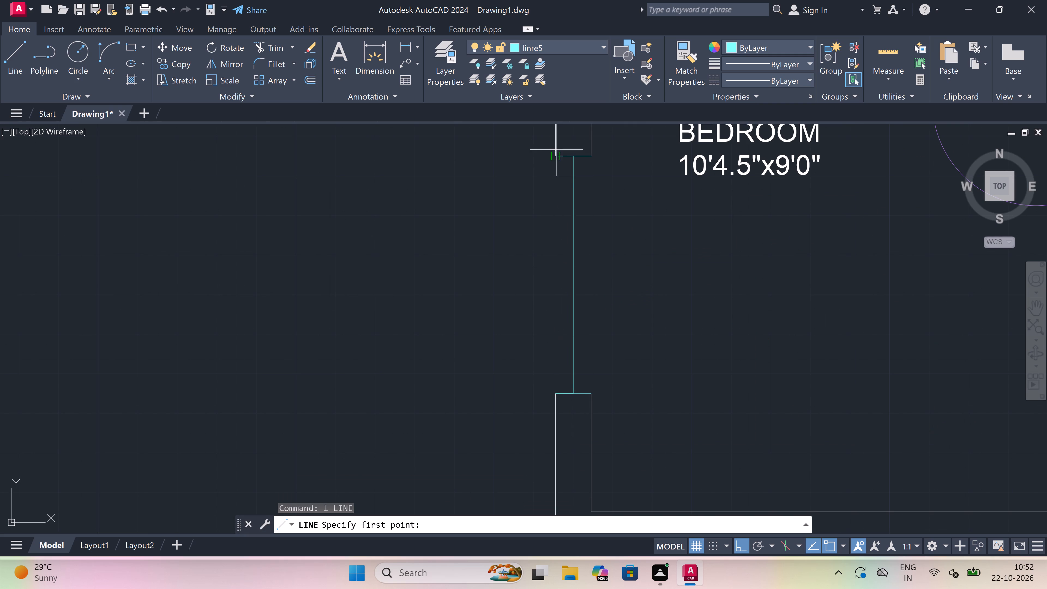
{"action": "left_click", "coordinate": [557, 154]}
{"action": "left_click", "coordinate": [557, 393]}
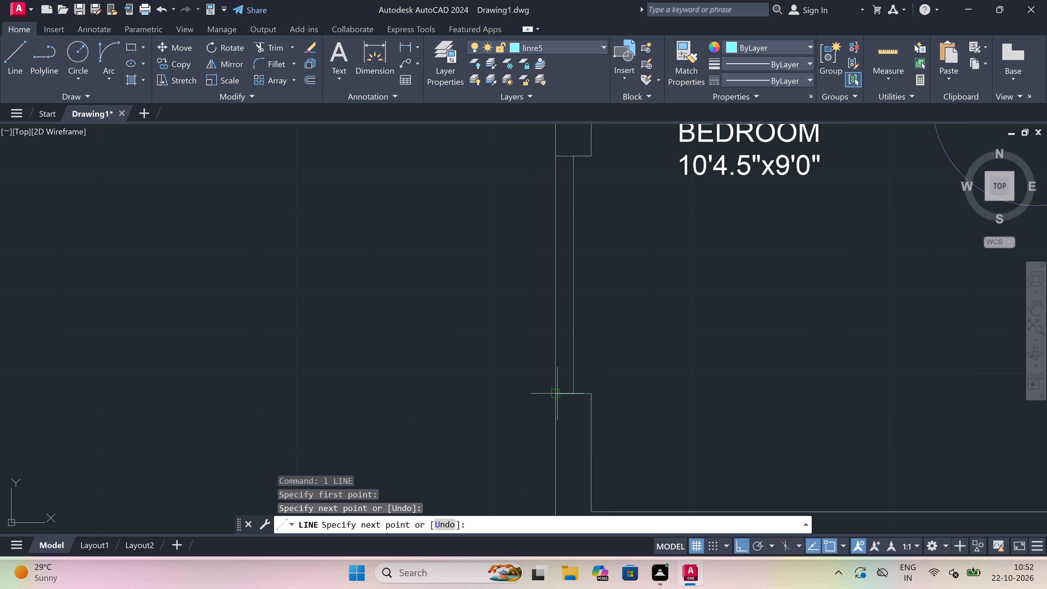
{"action": "key", "text": "Escape"}
{"action": "key", "text": "space"}
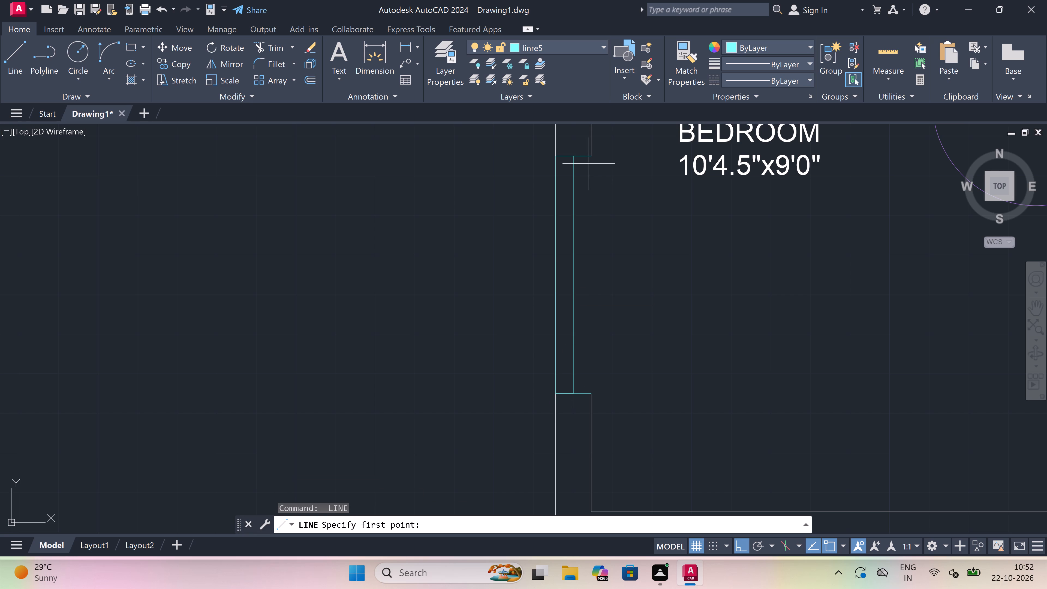
{"action": "left_click", "coordinate": [592, 159]}
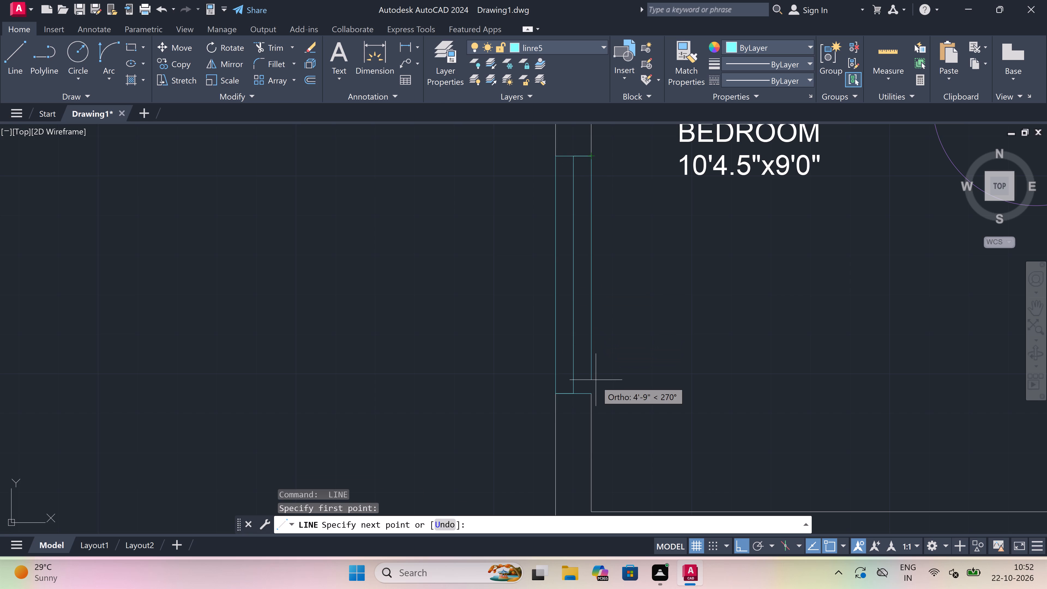
{"action": "double_click", "coordinate": [590, 392]}
{"action": "key", "text": "Escape"}
Draw two jamb lines across the south outer wall of the 10'4.5"x9'0" bedroom, joined by a 5' mid-wall line.
{"action": "scroll", "coordinate": [558, 331], "scroll_direction": "down", "scroll_amount": 1}
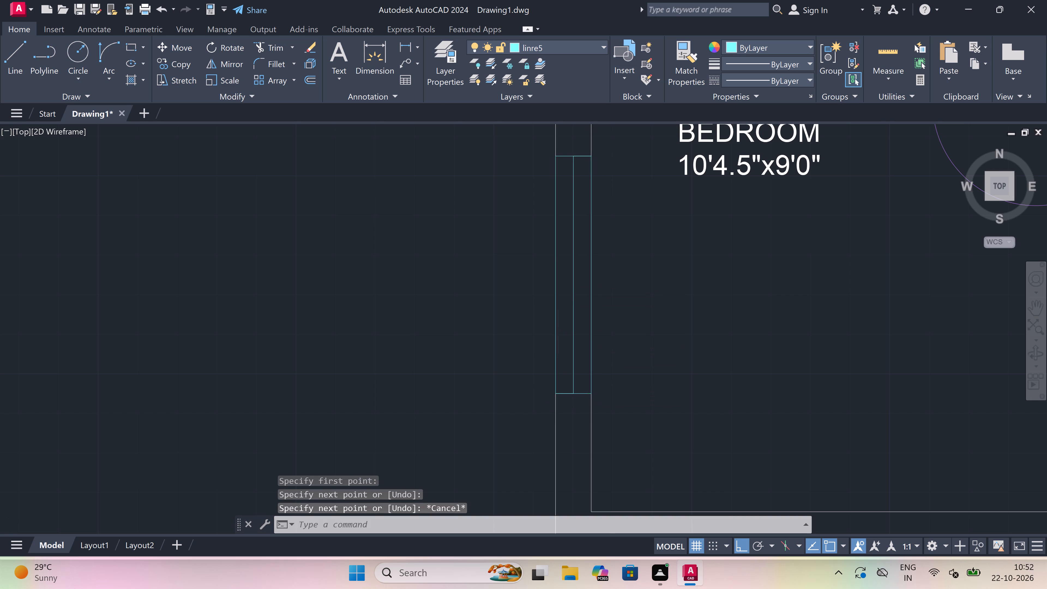
{"action": "scroll", "coordinate": [558, 331], "scroll_direction": "down", "scroll_amount": 3}
{"action": "scroll", "coordinate": [606, 358], "scroll_direction": "up", "scroll_amount": 3}
{"action": "key", "text": "space"}
{"action": "scroll", "coordinate": [478, 354], "scroll_direction": "up", "scroll_amount": 1}
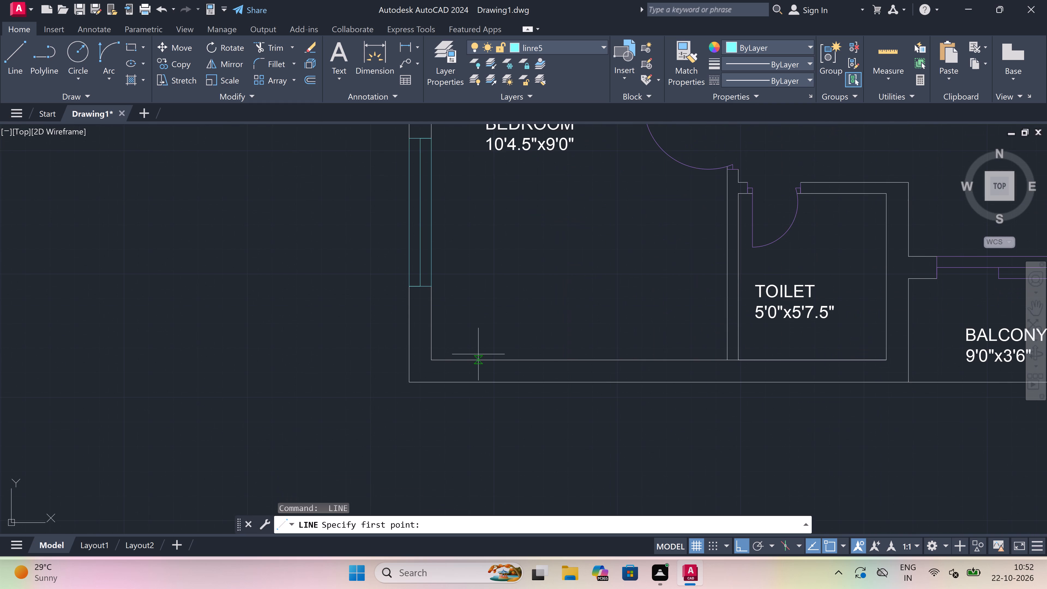
{"action": "left_click", "coordinate": [486, 367]}
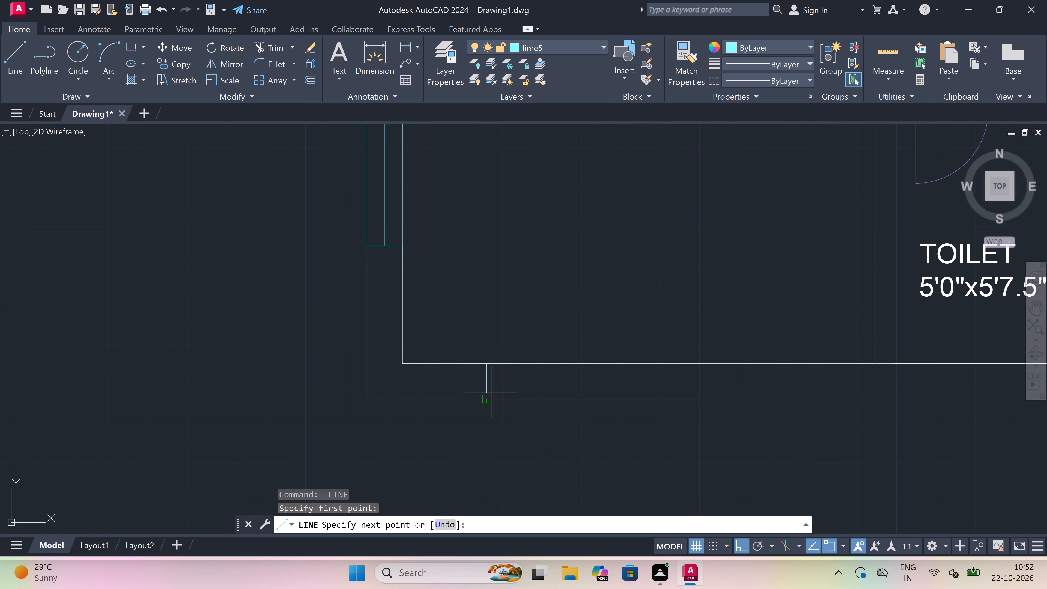
{"action": "left_click", "coordinate": [491, 396]}
{"action": "double_click", "coordinate": [488, 383]}
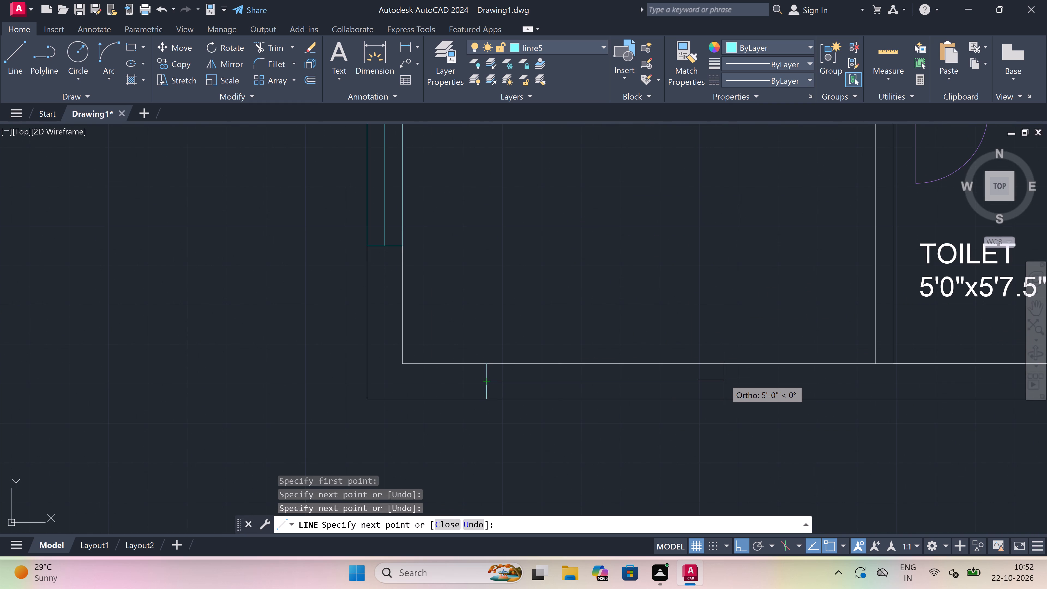
{"action": "key", "text": "5"}
{"action": "type", "text": "'"}
{"action": "key", "text": "space"}
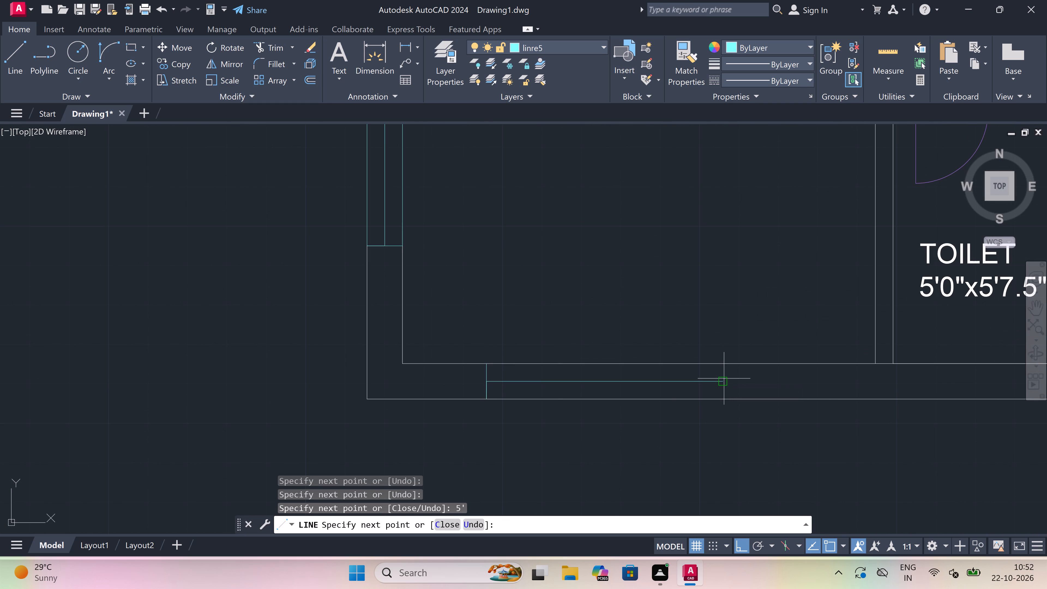
{"action": "double_click", "coordinate": [721, 368]}
{"action": "left_click", "coordinate": [725, 396]}
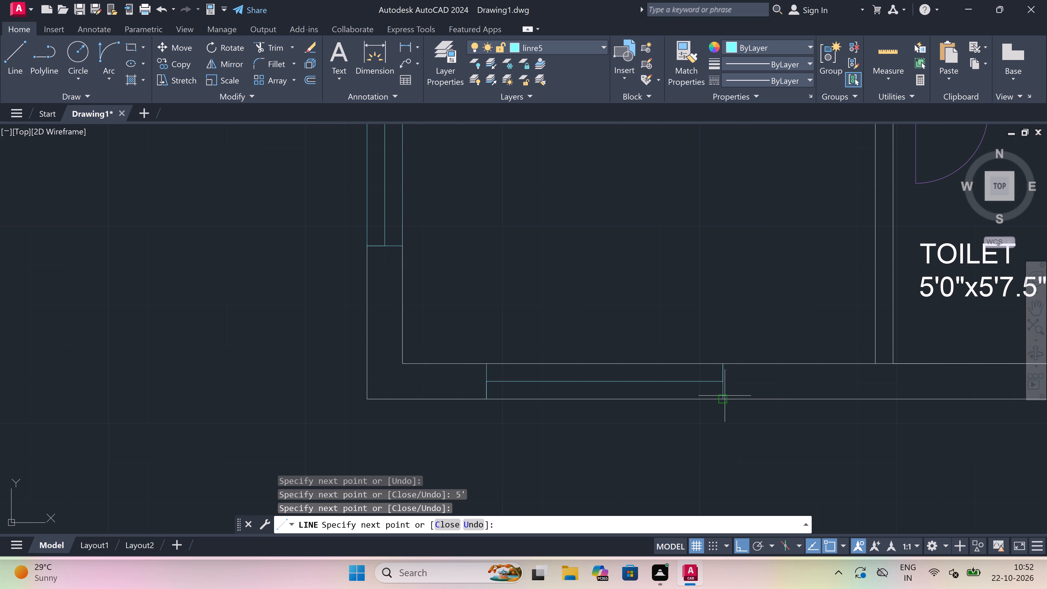
{"action": "key", "text": "Escape"}
Trim the outer and inner wall lines between the jambs of the 10'4.5"x9'0" bedroom's south window.
{"action": "key", "text": "t"}
{"action": "key", "text": "r"}
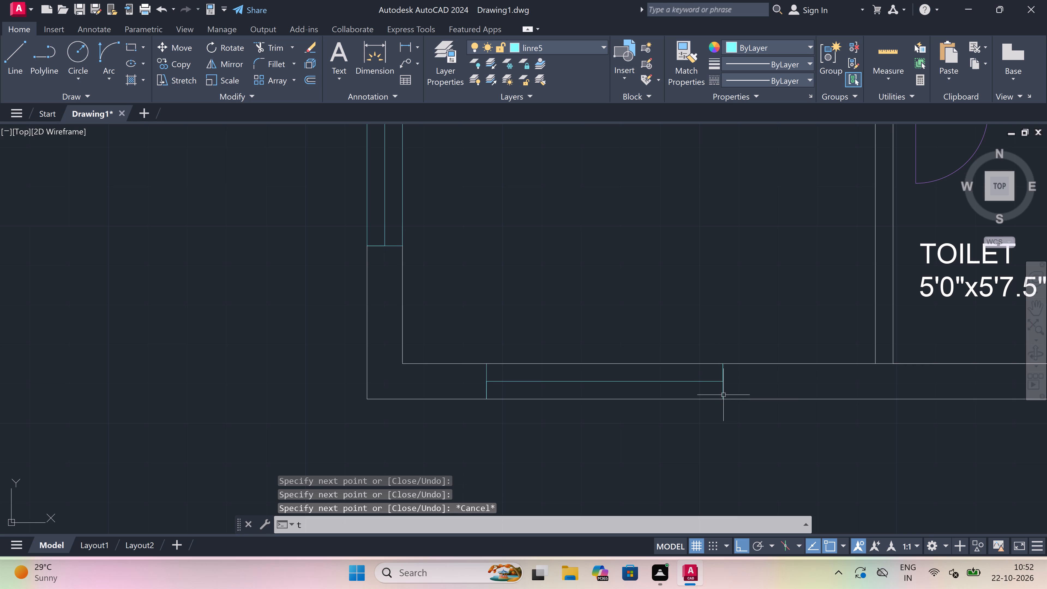
{"action": "key", "text": "space"}
{"action": "left_click", "coordinate": [640, 397]}
{"action": "left_click", "coordinate": [637, 410]}
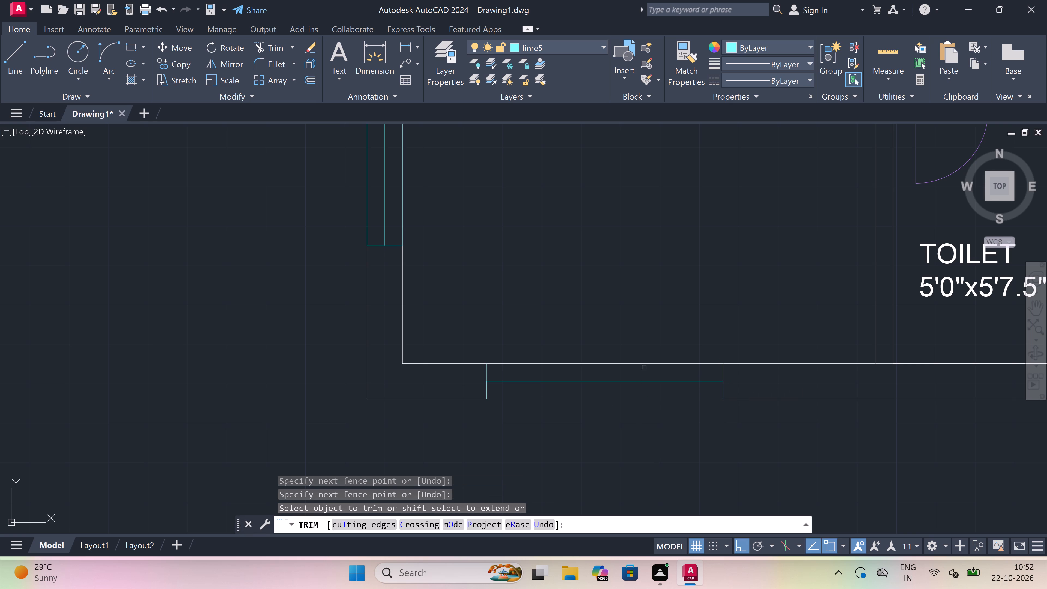
{"action": "left_click", "coordinate": [646, 365]}
{"action": "key", "text": "Escape"}
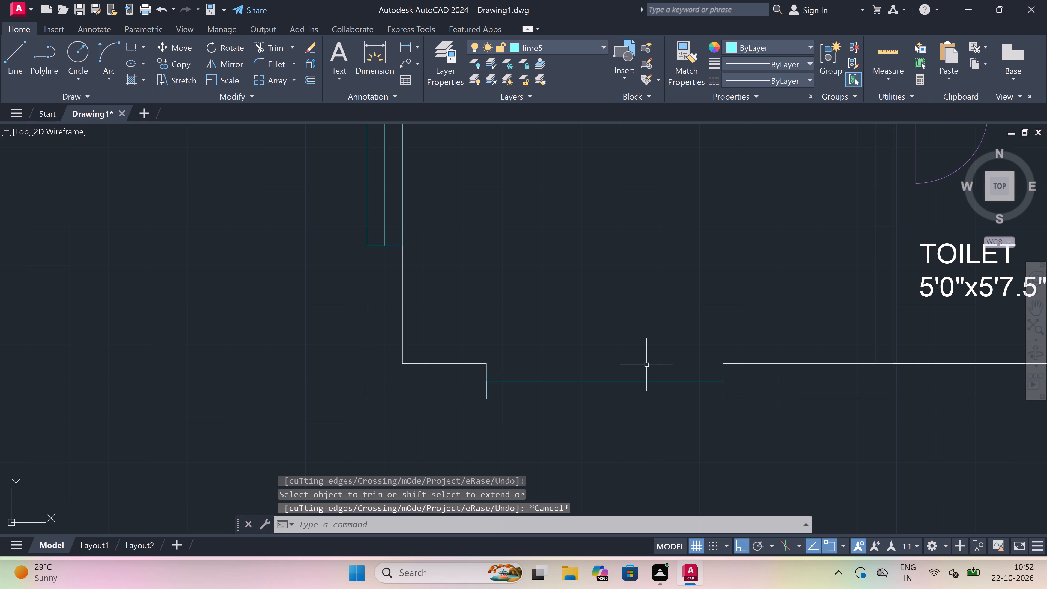
Draw the inner and outer edge lines of the 10'4.5"x9'0" bedroom's south window between the jamb ends.
{"action": "key", "text": "l"}
{"action": "key", "text": "space"}
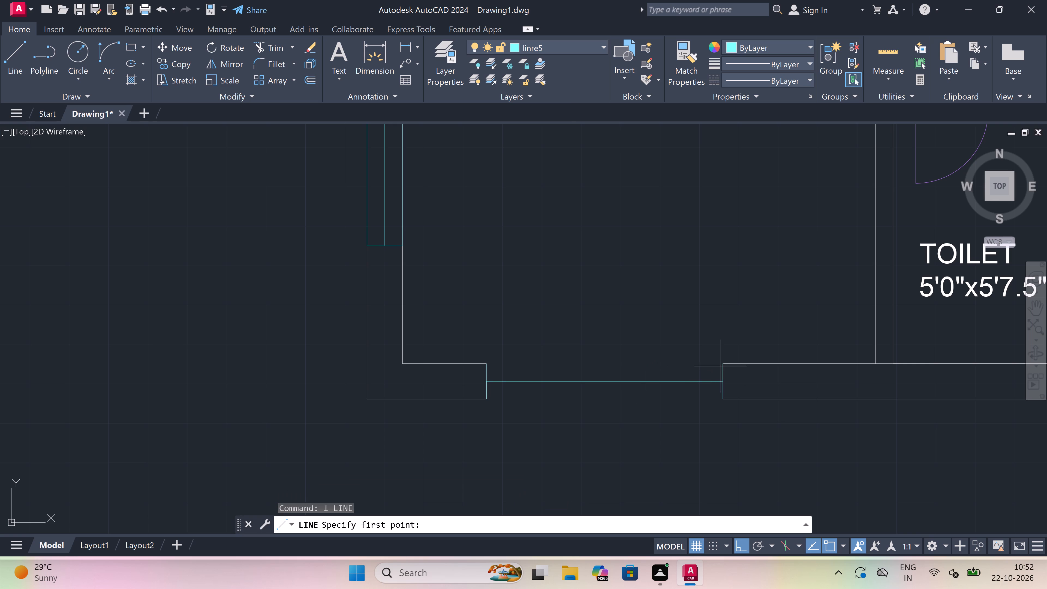
{"action": "left_click", "coordinate": [726, 366]}
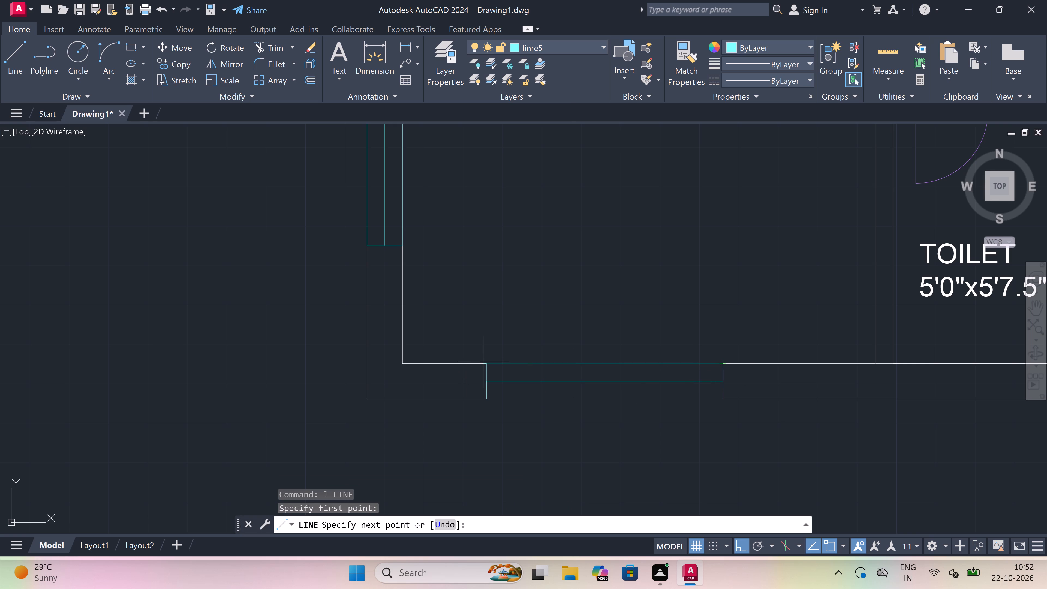
{"action": "left_click", "coordinate": [488, 362]}
{"action": "key", "text": "Escape"}
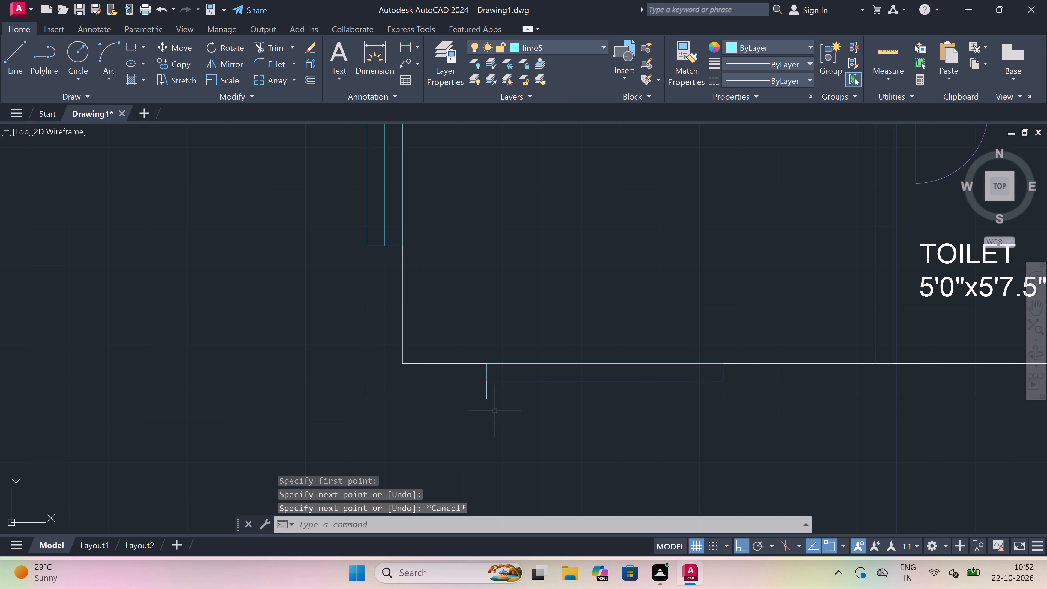
{"action": "key", "text": "space"}
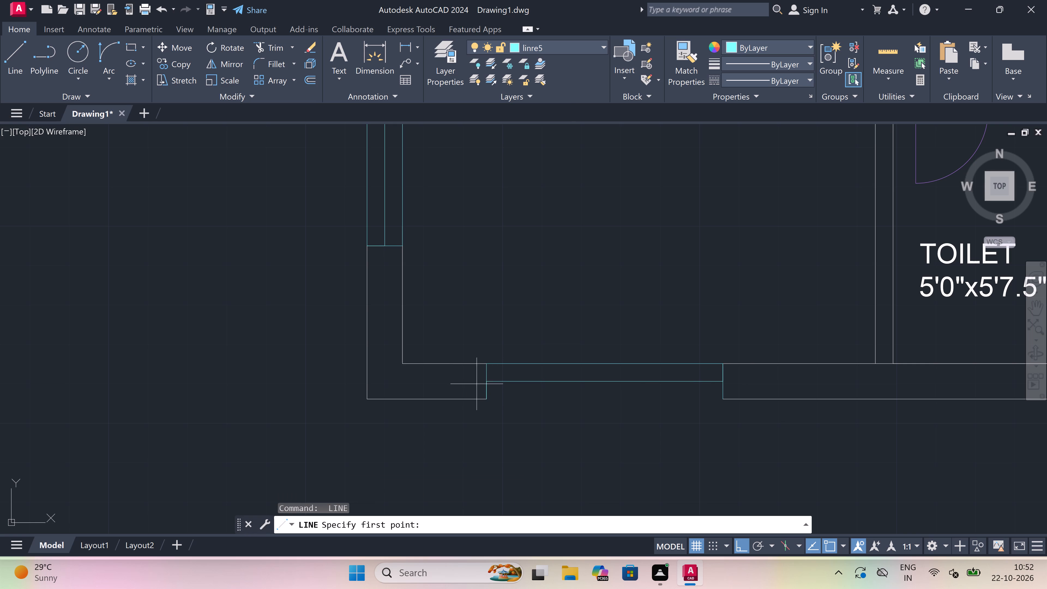
{"action": "left_click", "coordinate": [486, 396]}
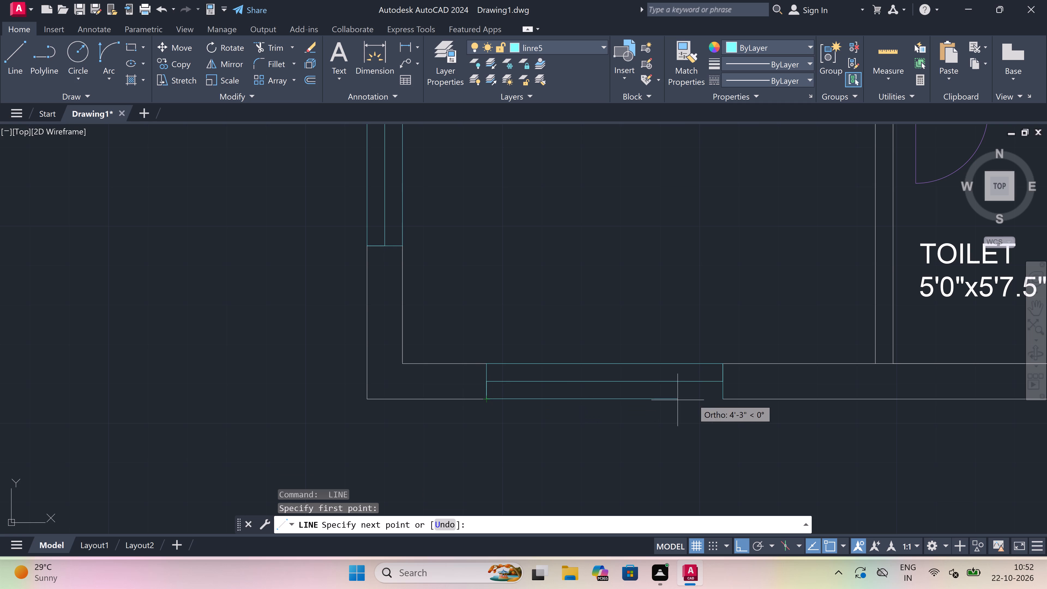
{"action": "left_click", "coordinate": [728, 397]}
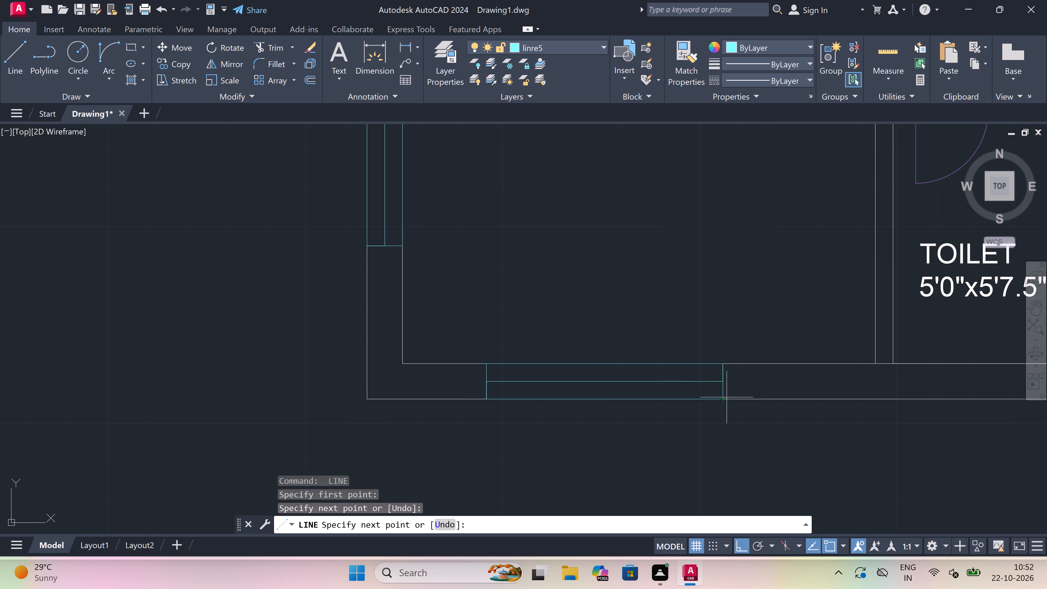
{"action": "key", "text": "Escape"}
{"action": "scroll", "coordinate": [589, 426], "scroll_direction": "down", "scroll_amount": 3}
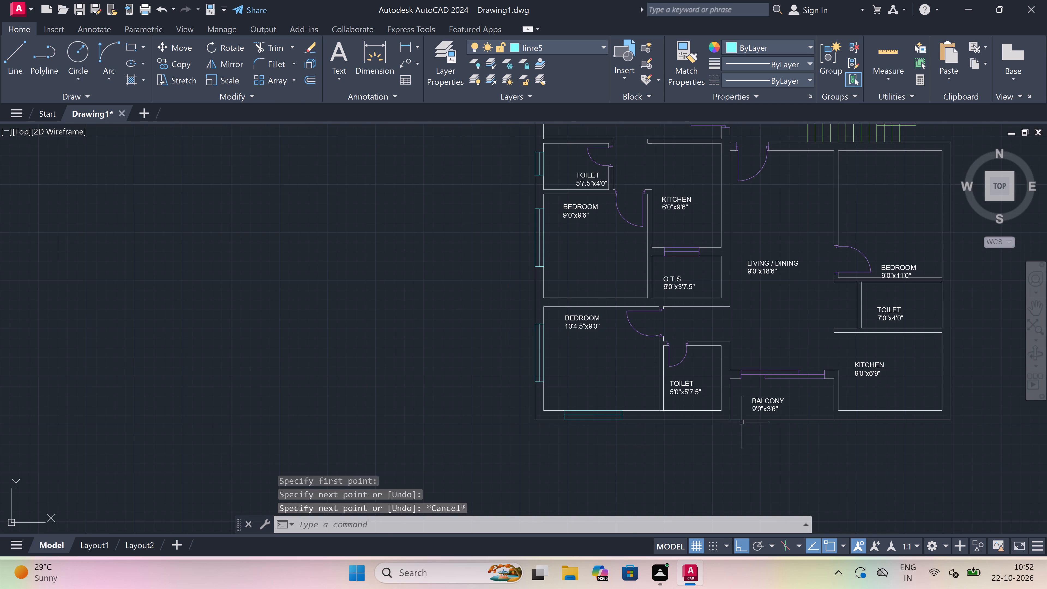
Trim the inner south wall line where it crosses the partition between the 10'4.5"x9'0" bedroom and the 5'0"x5'7.5" toilet.
{"action": "scroll", "coordinate": [741, 422], "scroll_direction": "up", "scroll_amount": 2}
{"action": "key", "text": "t"}
{"action": "key", "text": "r"}
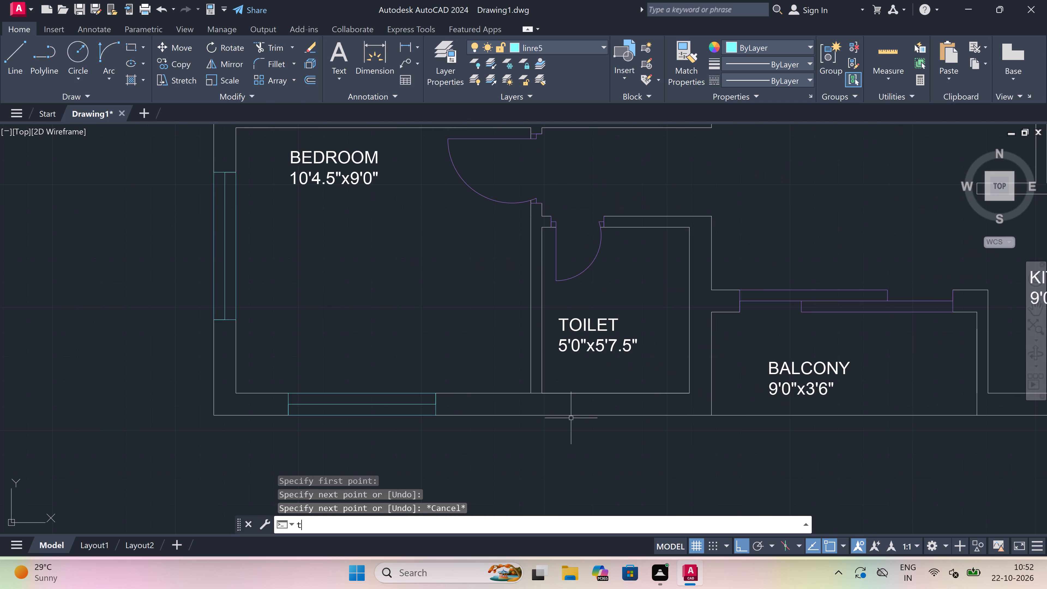
{"action": "key", "text": "space"}
{"action": "left_click", "coordinate": [534, 395]}
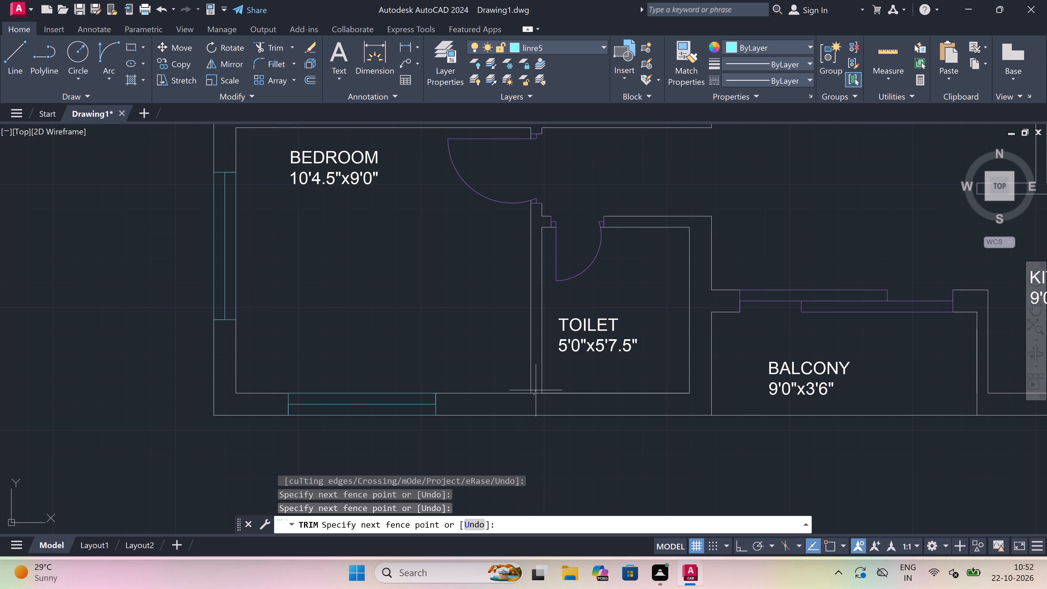
{"action": "left_click", "coordinate": [536, 390]}
{"action": "key", "text": "Escape"}
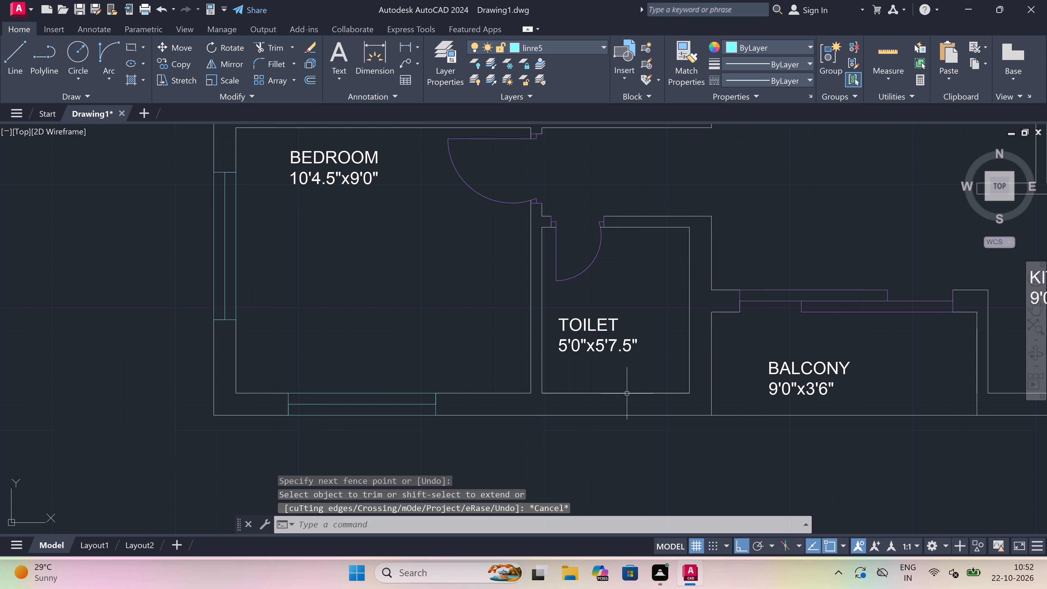
Erase the overlapping duplicate line along the inner face of the 5'0"x5'7.5" toilet's south wall.
{"action": "left_click", "coordinate": [627, 394]}
{"action": "key", "text": "Delete"}
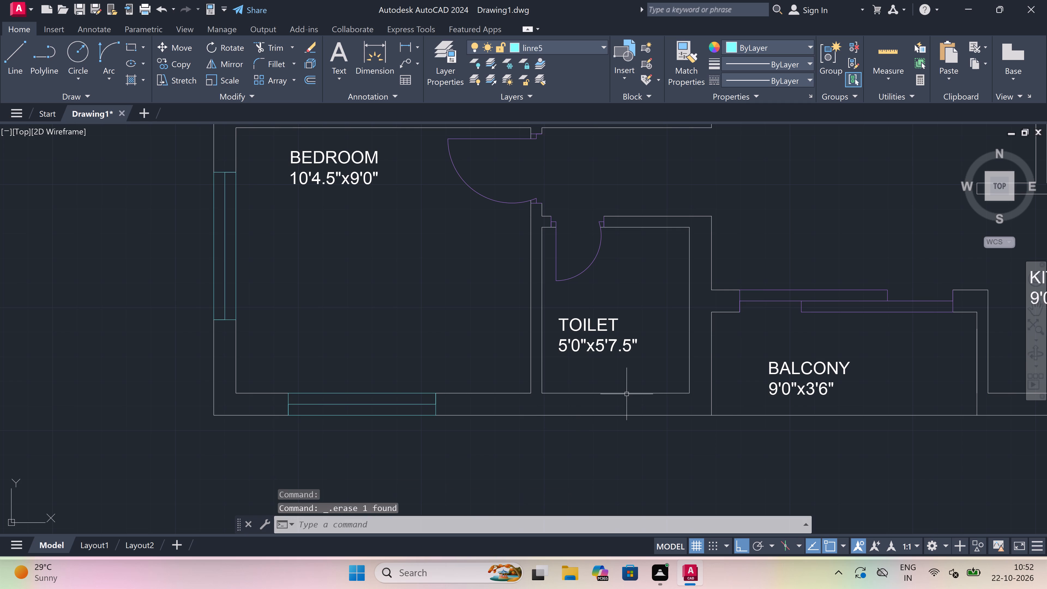
Draw two jamb lines across the south outer wall of the 5'0"x5'7.5" toilet, joined by a 2' mid-wall line.
{"action": "key", "text": "l"}
{"action": "key", "text": "space"}
{"action": "scroll", "coordinate": [586, 392], "scroll_direction": "up", "scroll_amount": 1}
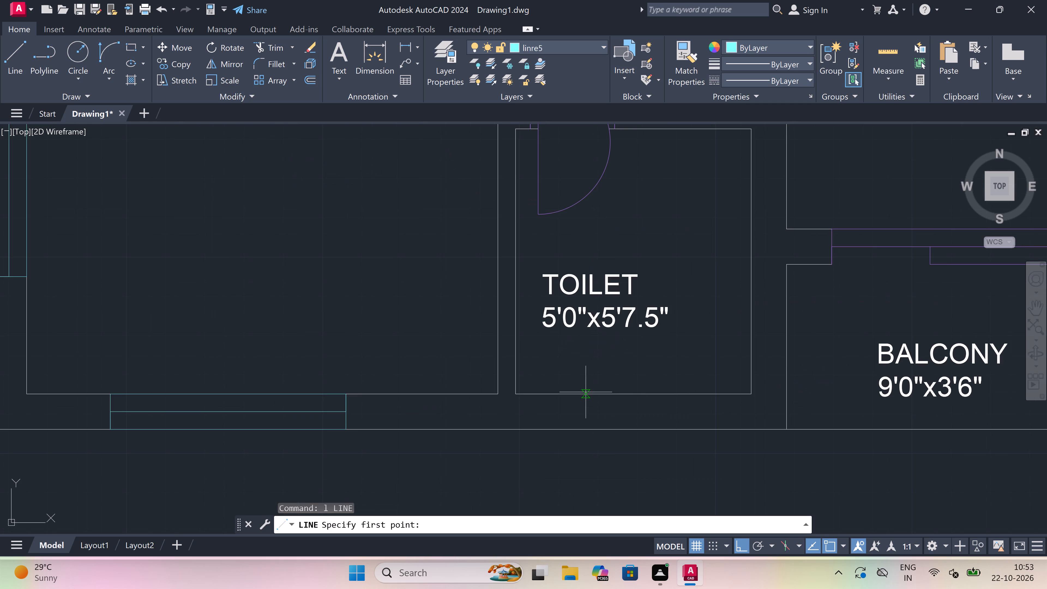
{"action": "left_click", "coordinate": [561, 394]}
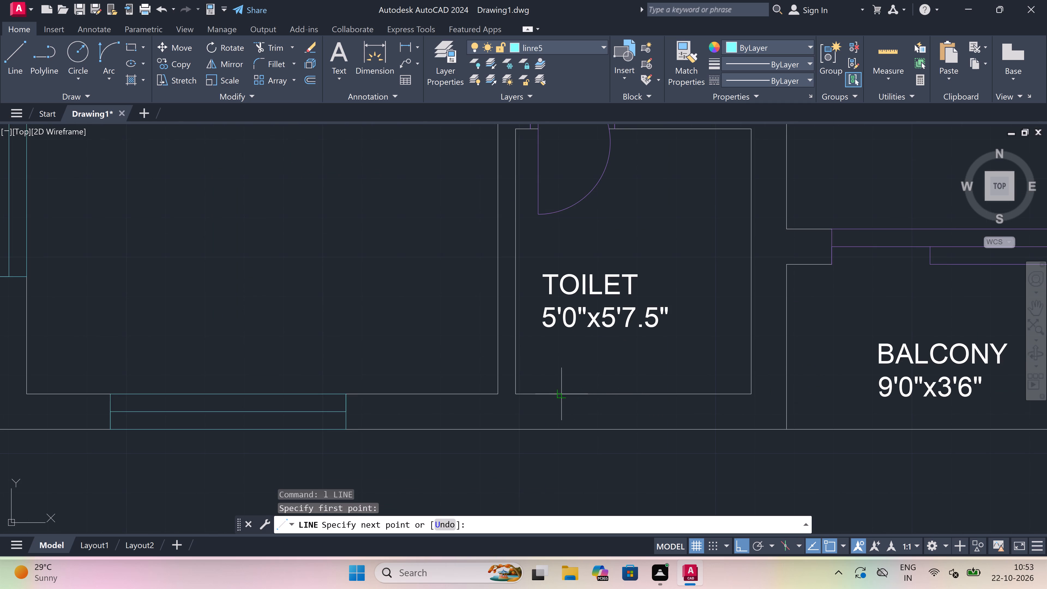
{"action": "left_click", "coordinate": [561, 429]}
{"action": "left_click", "coordinate": [561, 416]}
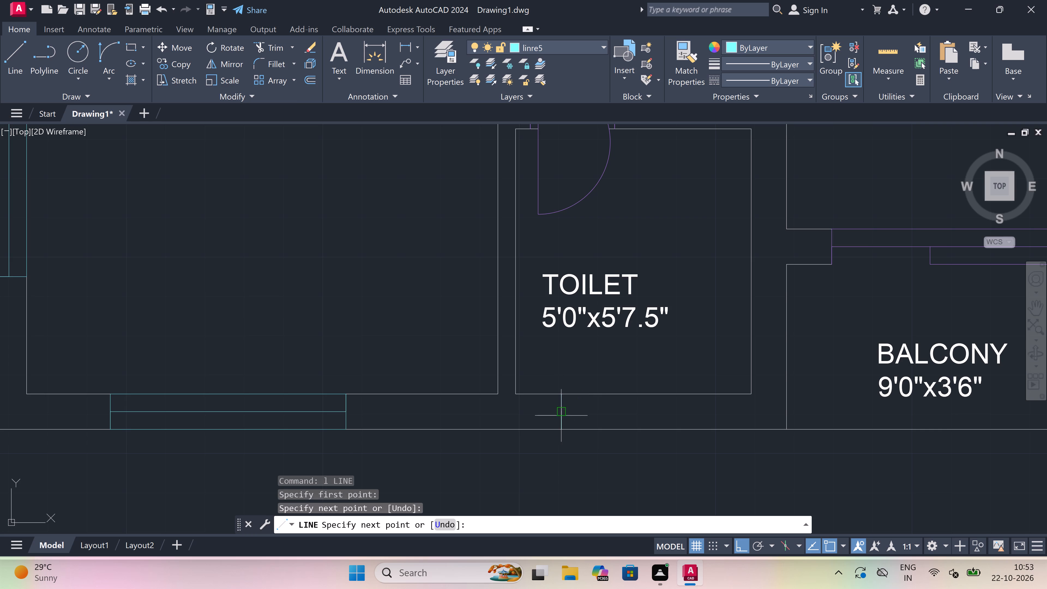
{"action": "key", "text": "2"}
{"action": "key", "text": "apostrophe"}
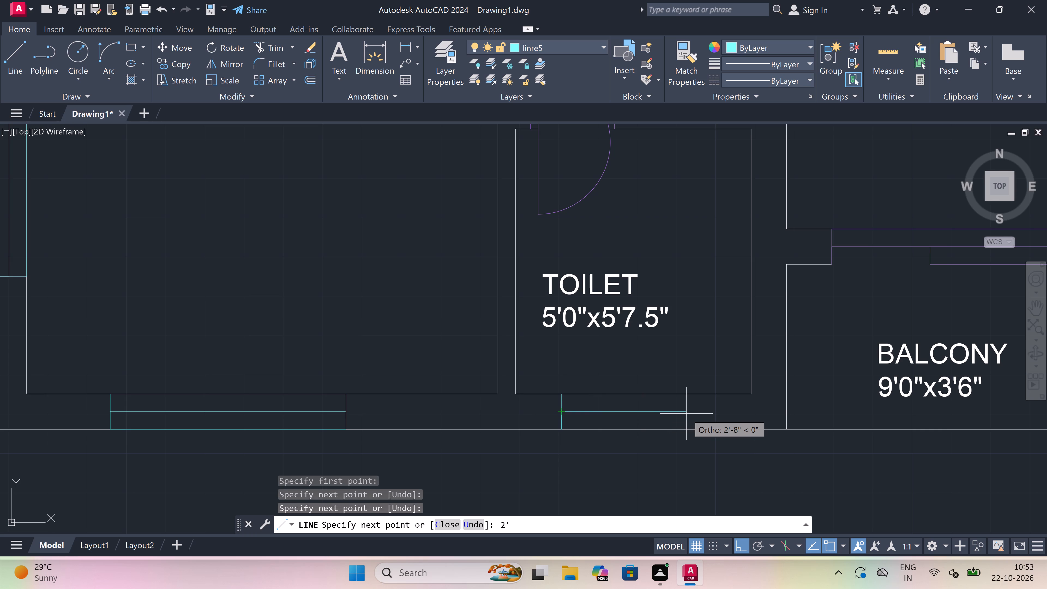
{"action": "key", "text": "space"}
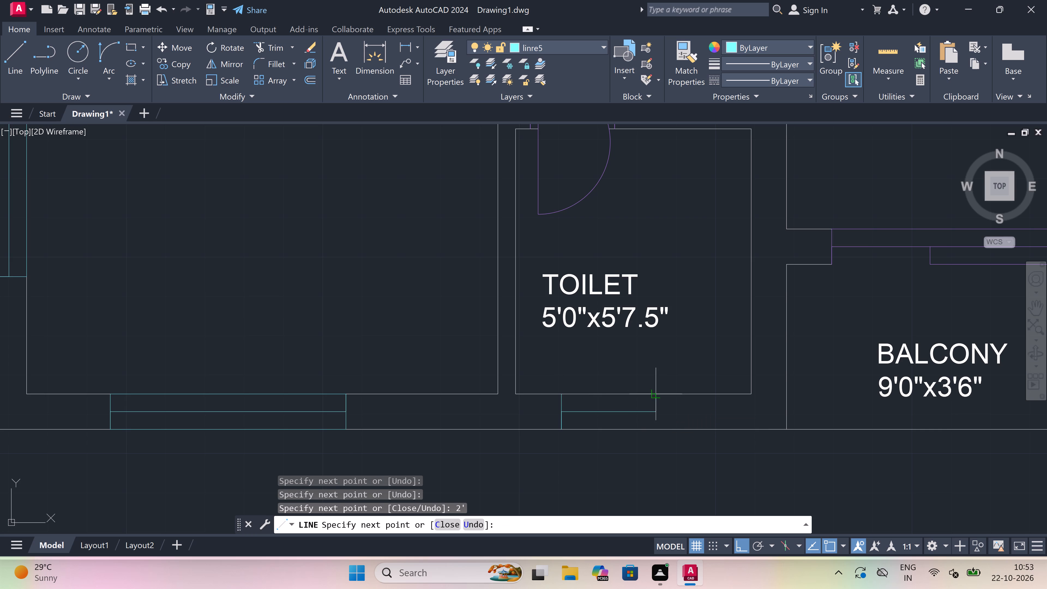
{"action": "left_click", "coordinate": [654, 393]}
{"action": "left_click", "coordinate": [653, 426]}
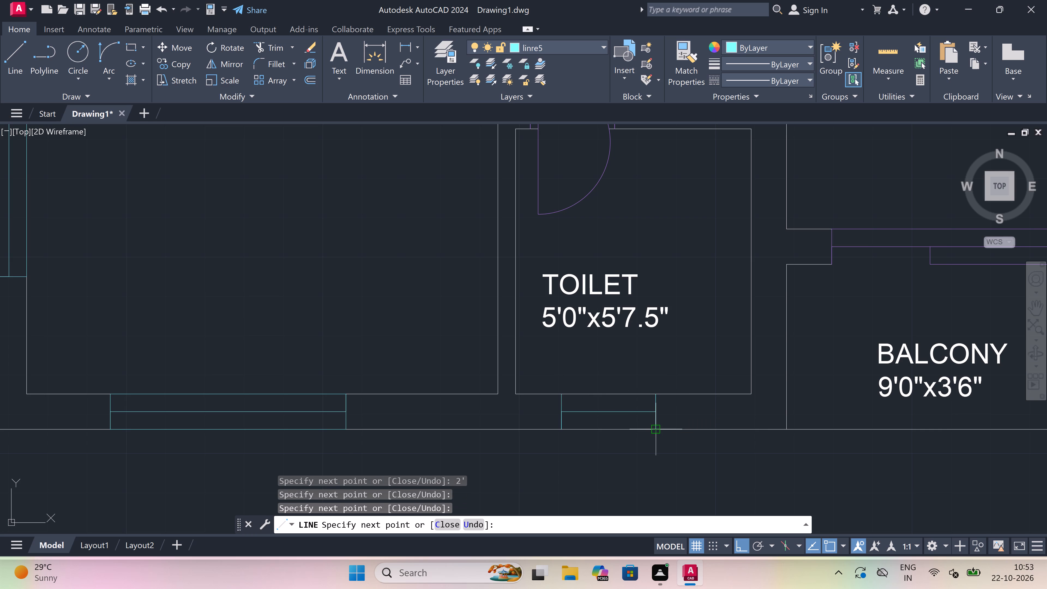
{"action": "key", "text": "Escape"}
Trim the outer and inner wall lines between the jambs of the 5'0"x5'7.5" toilet's south window.
{"action": "key", "text": "t"}
{"action": "key", "text": "r"}
{"action": "key", "text": "space"}
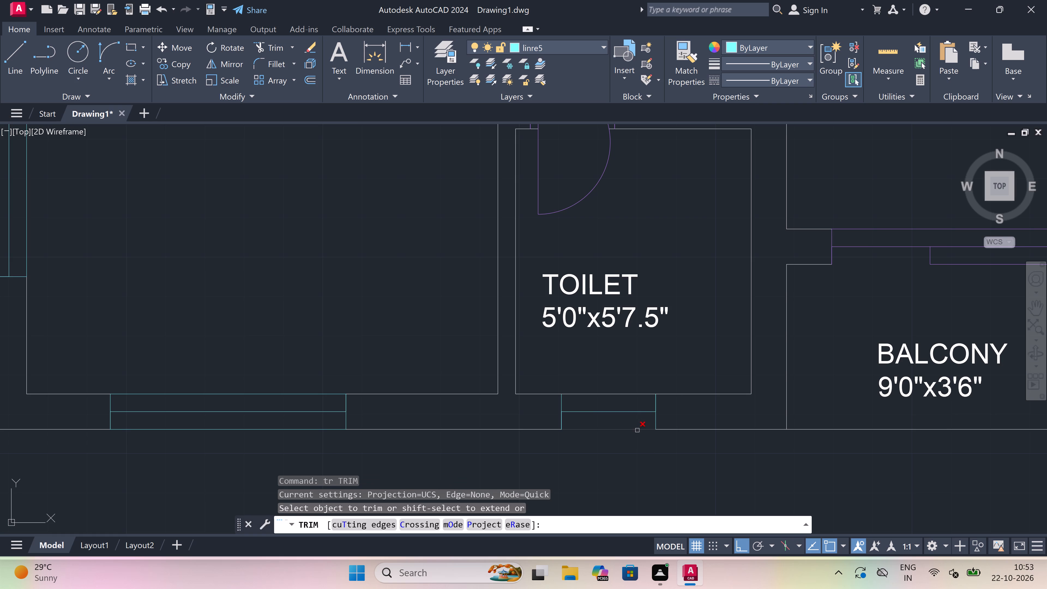
{"action": "left_click", "coordinate": [635, 428]}
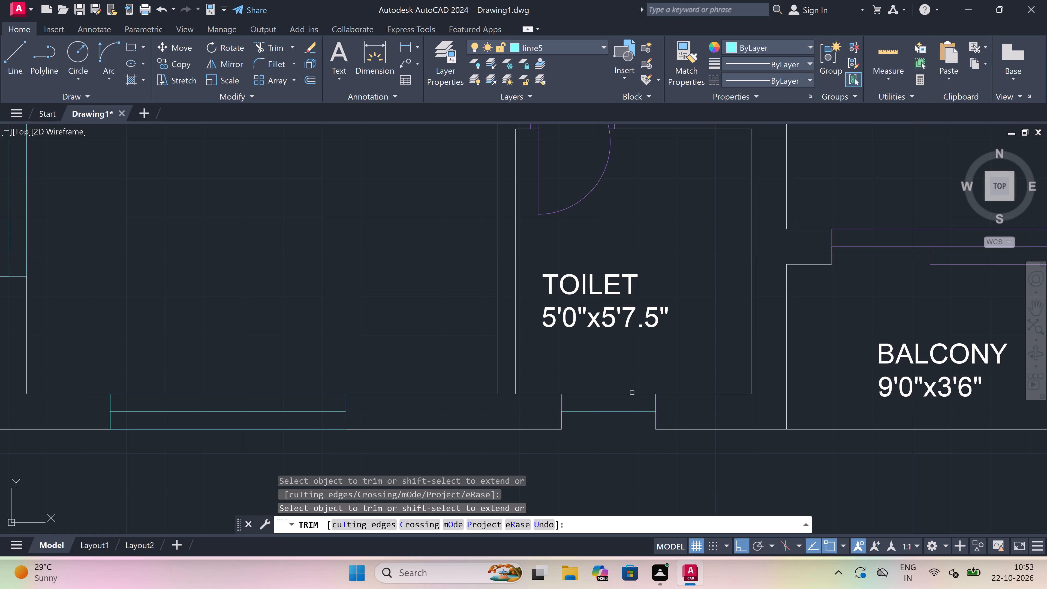
{"action": "left_click", "coordinate": [633, 393]}
{"action": "key", "text": "Escape"}
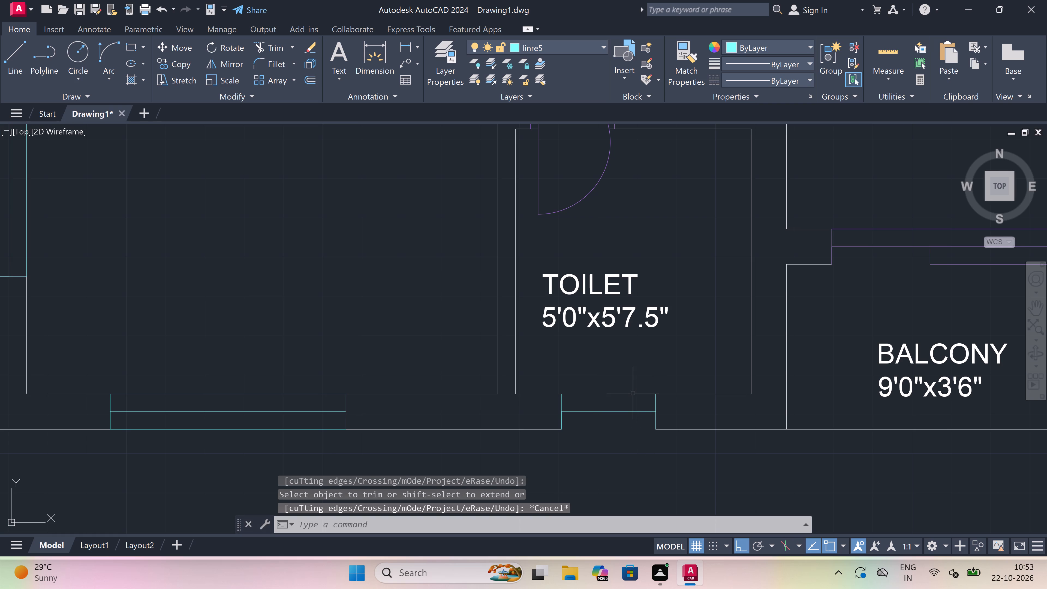
Draw the inner and outer edge lines of the 5'0"x5'7.5" toilet's south window between the jamb ends.
{"action": "type", "text": "l"}
{"action": "key", "text": "space"}
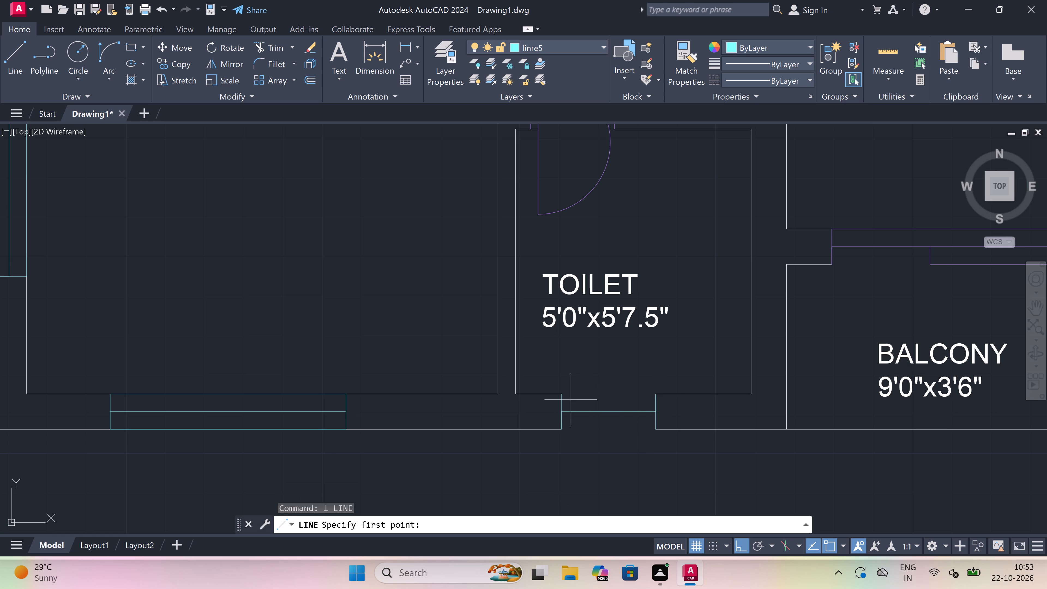
{"action": "left_click", "coordinate": [559, 397]}
{"action": "left_click", "coordinate": [659, 393]}
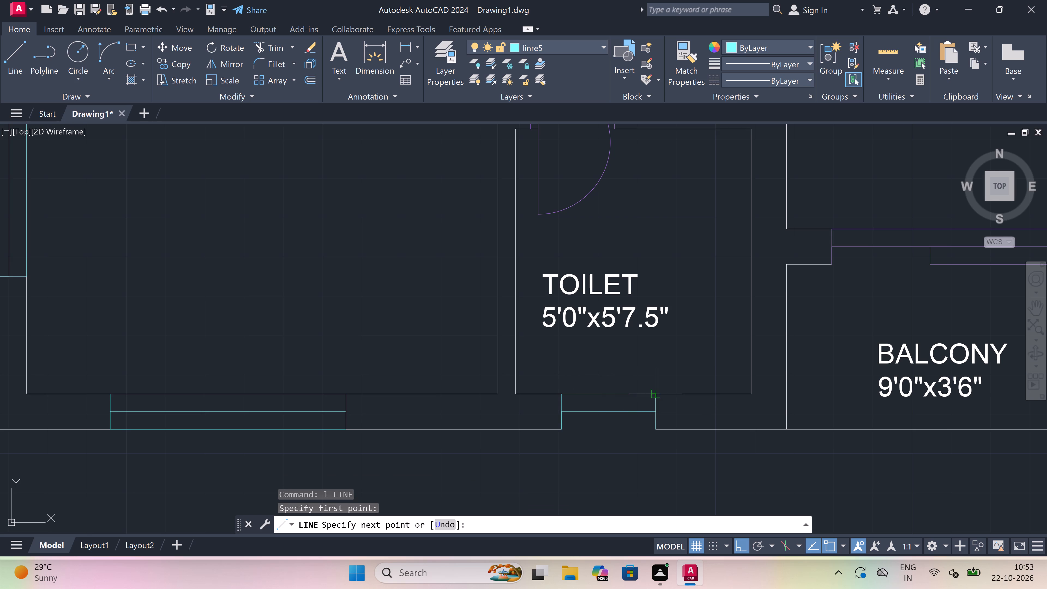
{"action": "key", "text": "Escape"}
{"action": "key", "text": "space"}
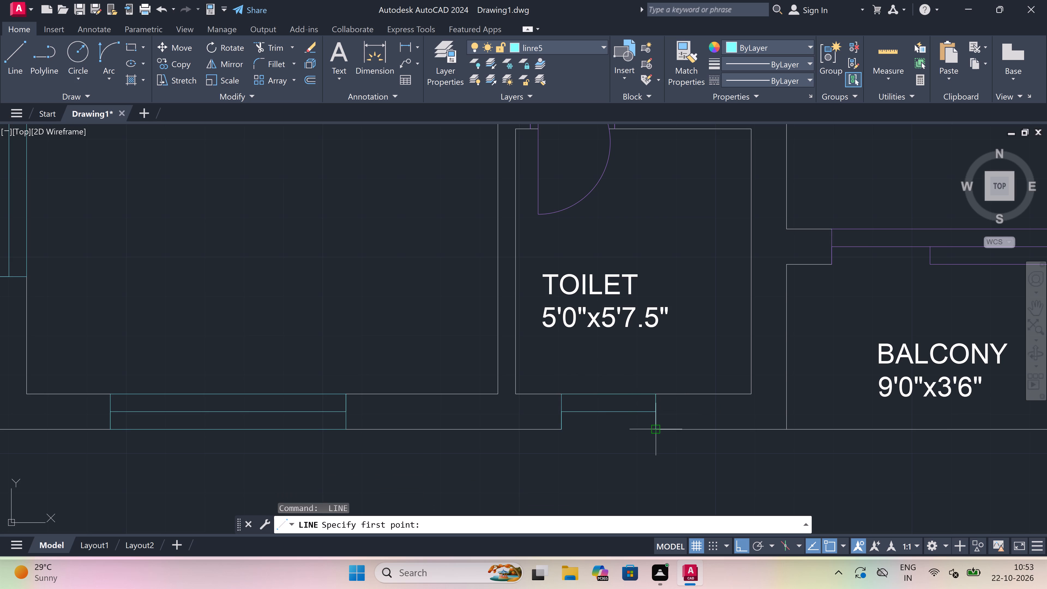
{"action": "left_click", "coordinate": [656, 425]}
{"action": "left_click", "coordinate": [561, 429]}
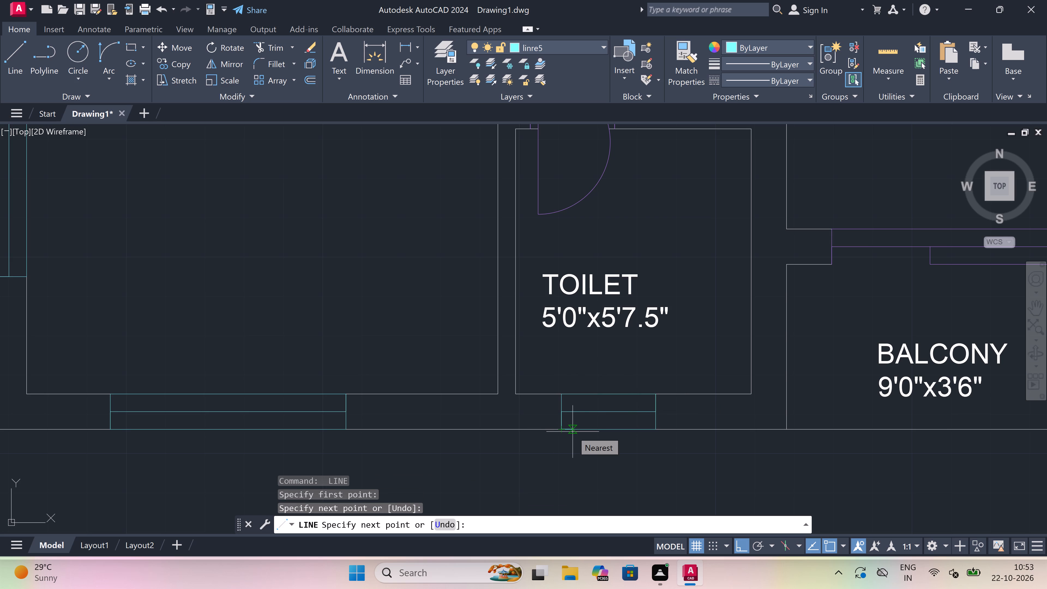
{"action": "key", "text": "Escape"}
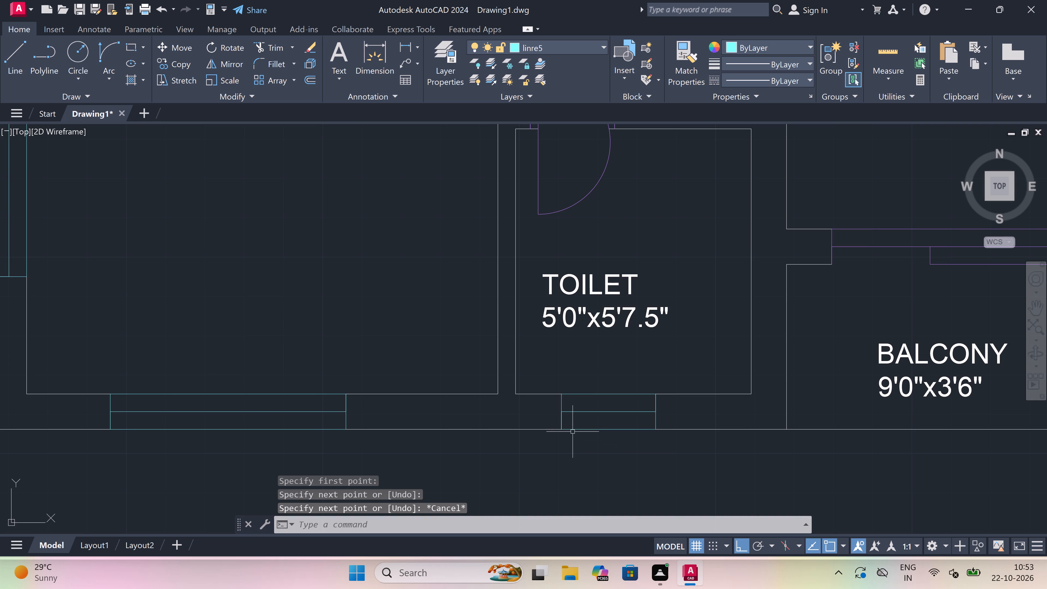
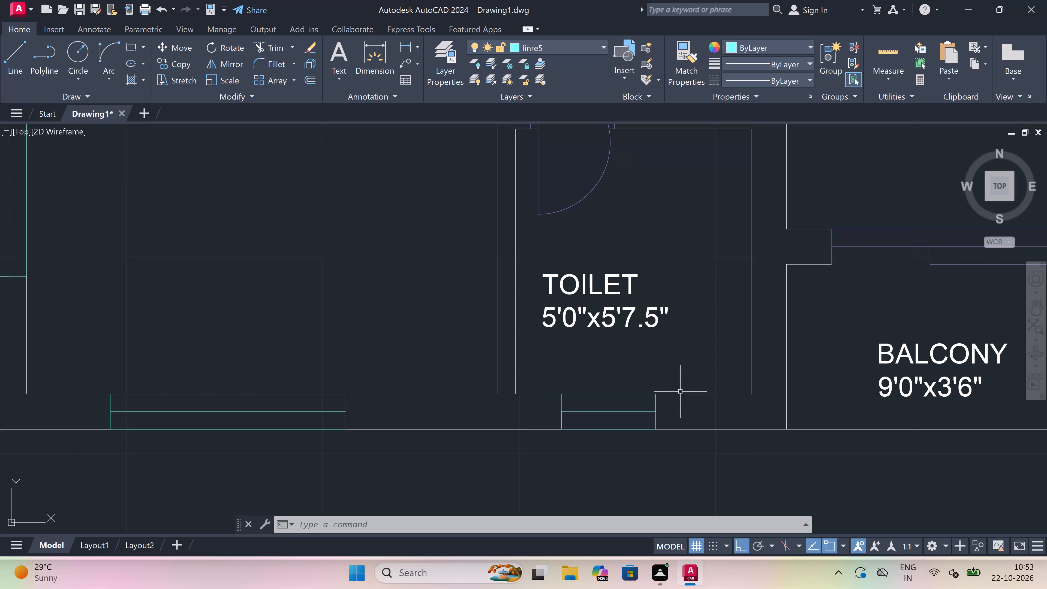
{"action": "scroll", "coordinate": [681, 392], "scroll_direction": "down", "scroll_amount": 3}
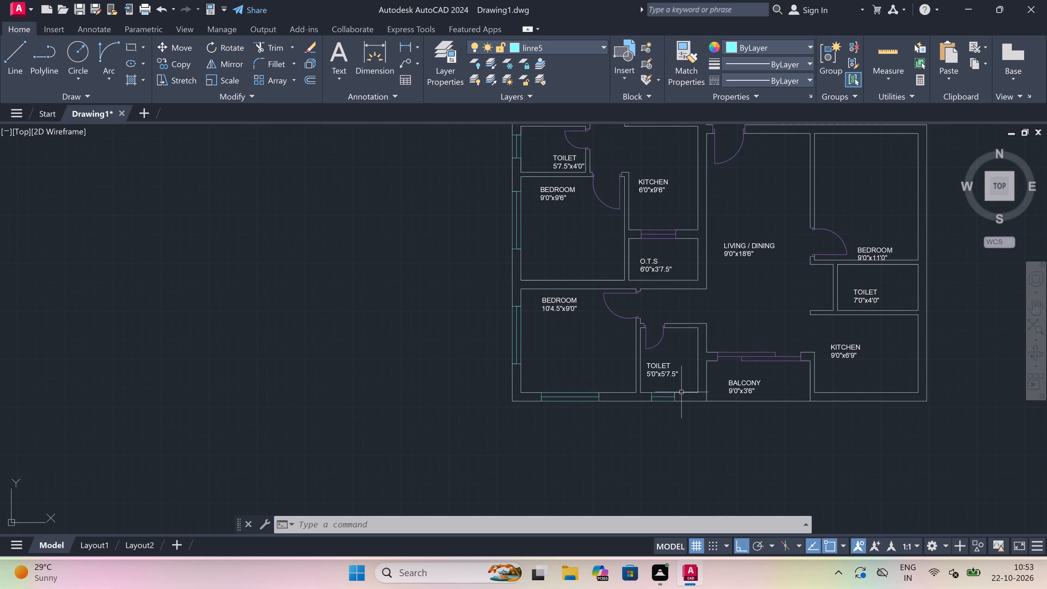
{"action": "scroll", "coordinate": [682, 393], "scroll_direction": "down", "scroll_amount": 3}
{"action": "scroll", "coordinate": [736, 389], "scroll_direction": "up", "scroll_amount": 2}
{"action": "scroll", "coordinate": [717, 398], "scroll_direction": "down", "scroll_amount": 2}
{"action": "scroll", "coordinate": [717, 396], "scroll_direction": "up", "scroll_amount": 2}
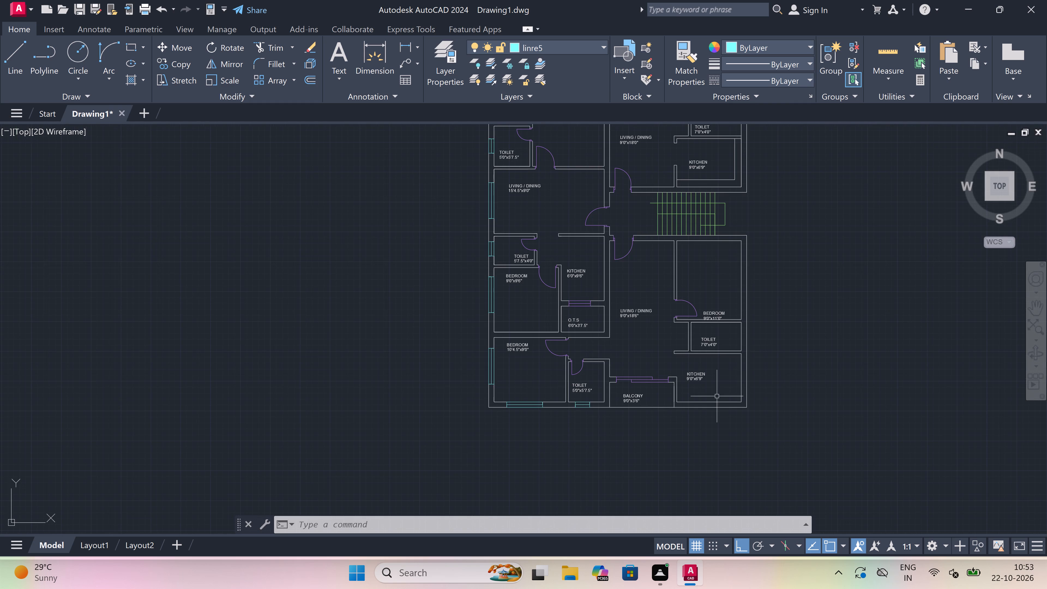
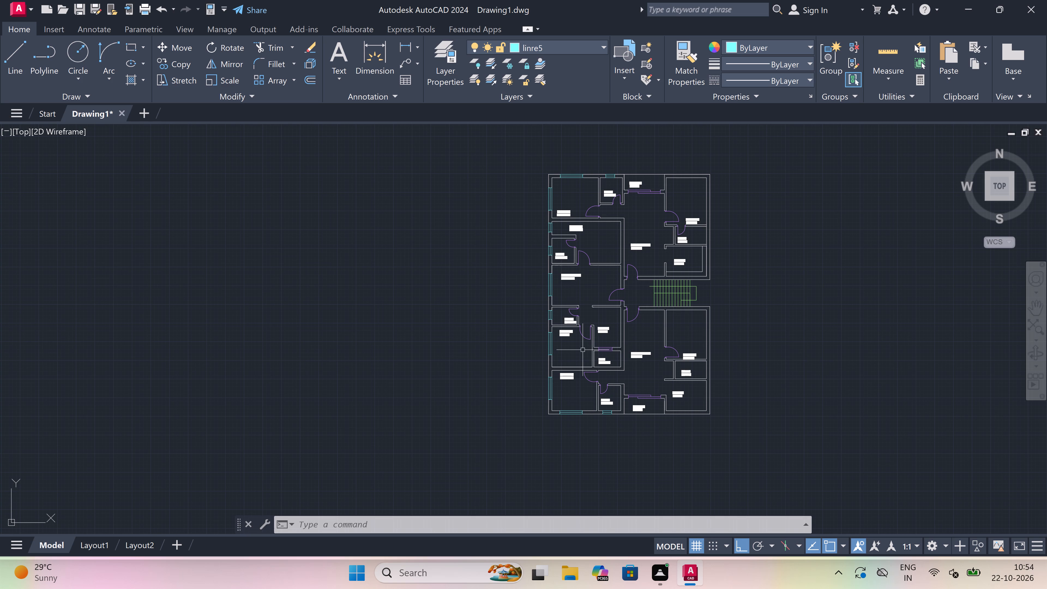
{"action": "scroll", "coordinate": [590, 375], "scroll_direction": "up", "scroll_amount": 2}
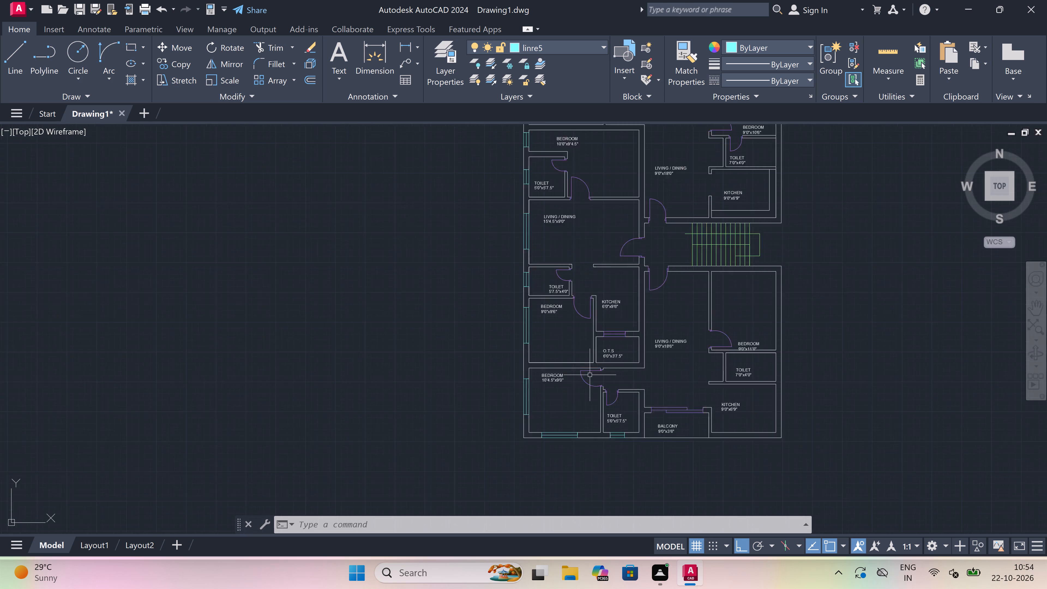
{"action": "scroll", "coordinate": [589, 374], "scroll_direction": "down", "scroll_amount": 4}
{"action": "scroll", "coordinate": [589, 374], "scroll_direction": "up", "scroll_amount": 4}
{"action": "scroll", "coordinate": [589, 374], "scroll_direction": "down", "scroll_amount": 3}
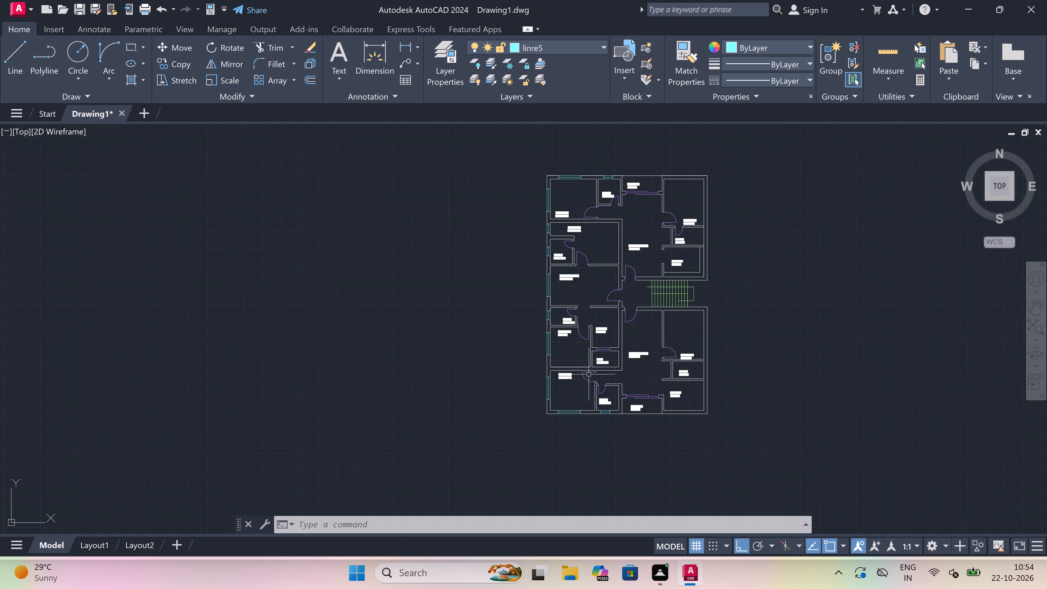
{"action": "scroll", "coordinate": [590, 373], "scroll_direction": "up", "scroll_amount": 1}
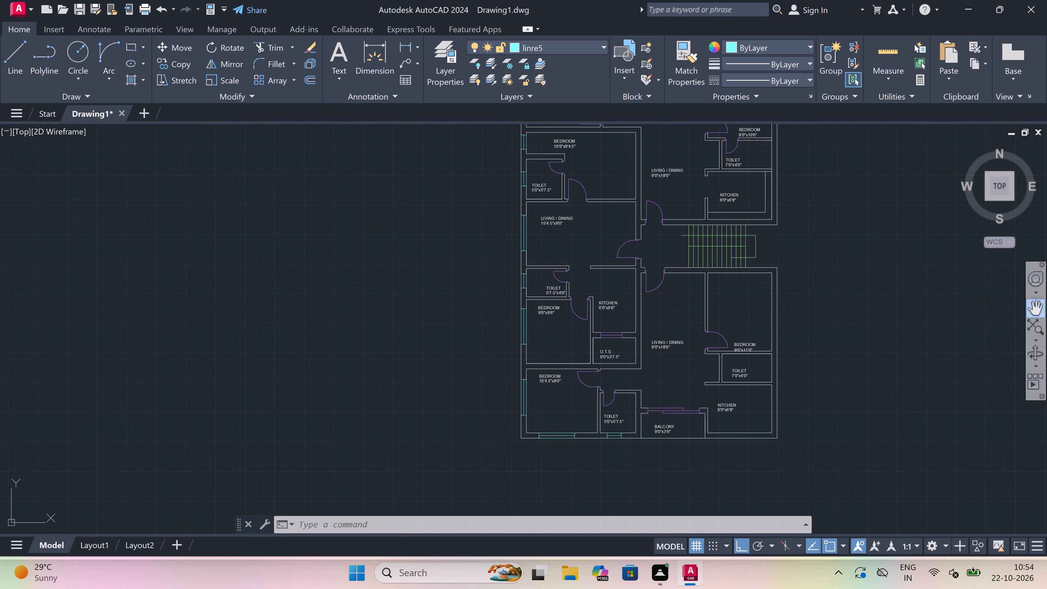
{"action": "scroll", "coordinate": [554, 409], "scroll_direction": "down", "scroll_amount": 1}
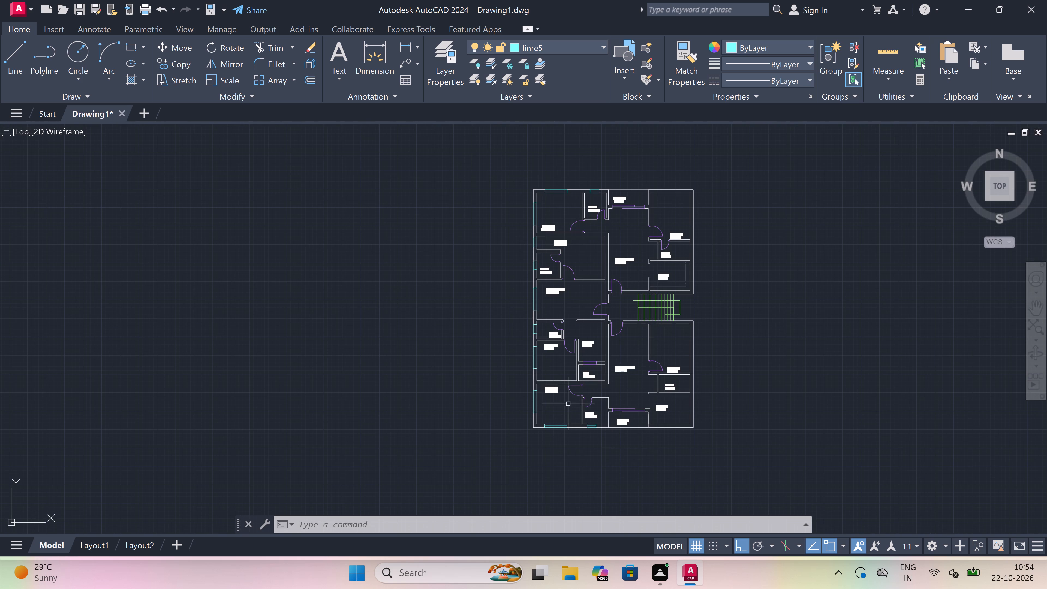
Draw a window's end lines and a 5' centre line in the north outer wall of the 9'0"x10'6" bedroom beside the upper balcony.
{"action": "scroll", "coordinate": [687, 170], "scroll_direction": "up", "scroll_amount": 2}
{"action": "scroll", "coordinate": [662, 212], "scroll_direction": "up", "scroll_amount": 1}
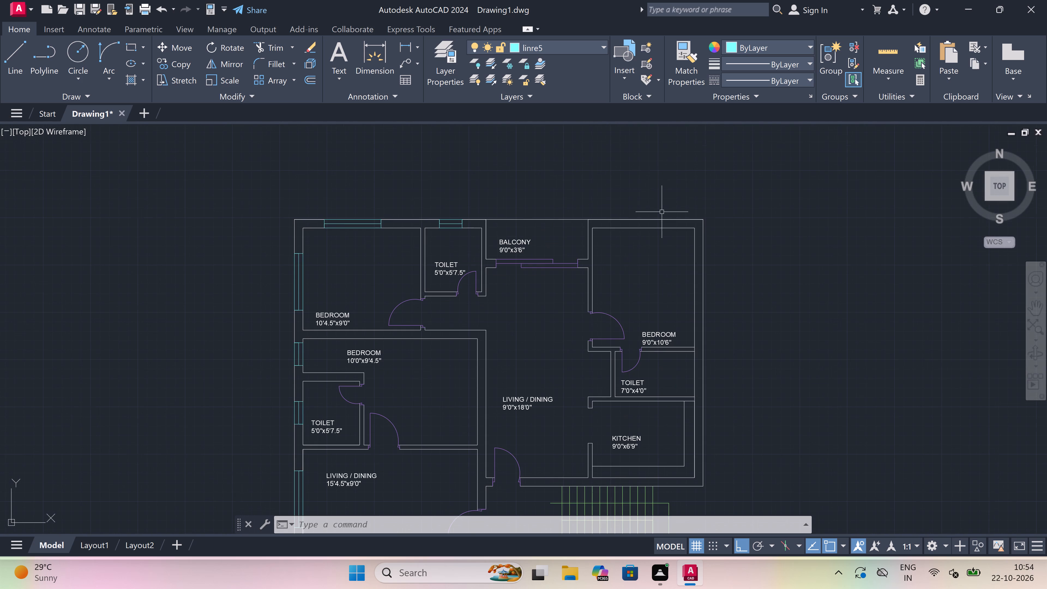
{"action": "key", "text": "space"}
{"action": "scroll", "coordinate": [599, 215], "scroll_direction": "up", "scroll_amount": 1}
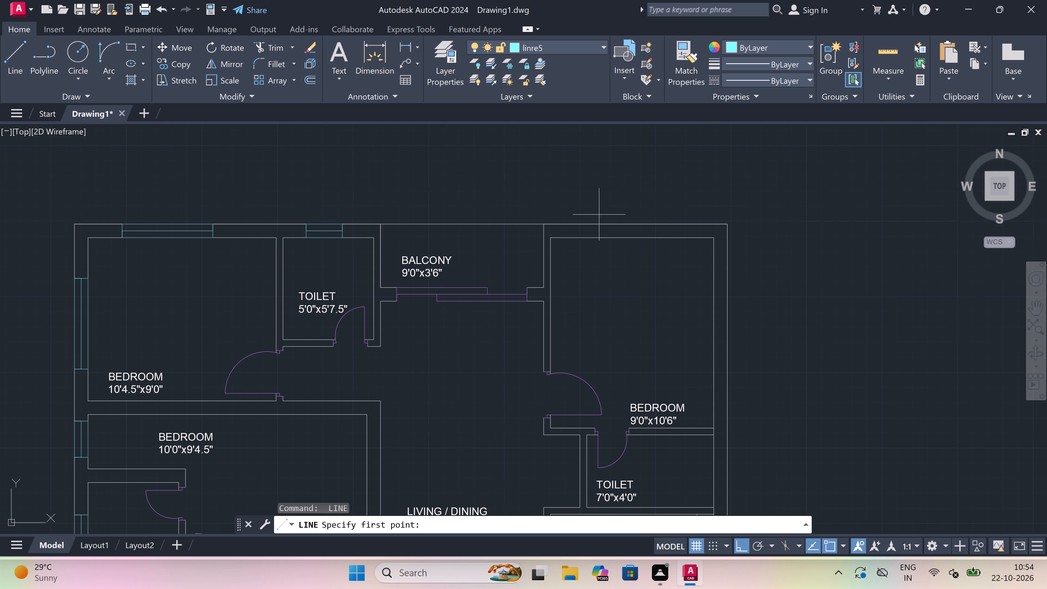
{"action": "left_click", "coordinate": [577, 229]}
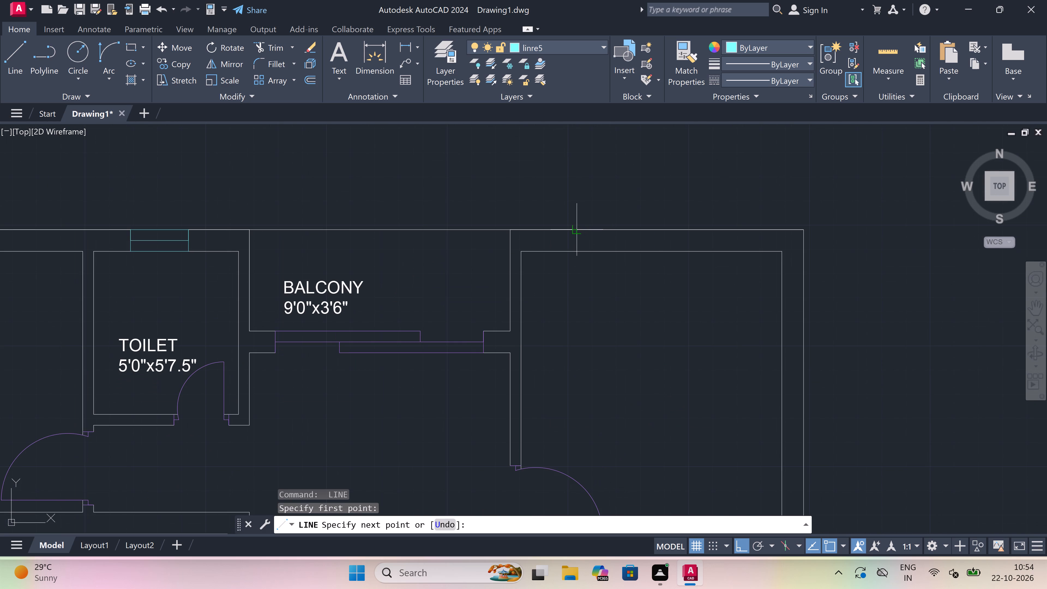
{"action": "left_click", "coordinate": [583, 247]}
{"action": "scroll", "coordinate": [582, 238], "scroll_direction": "up", "scroll_amount": 1}
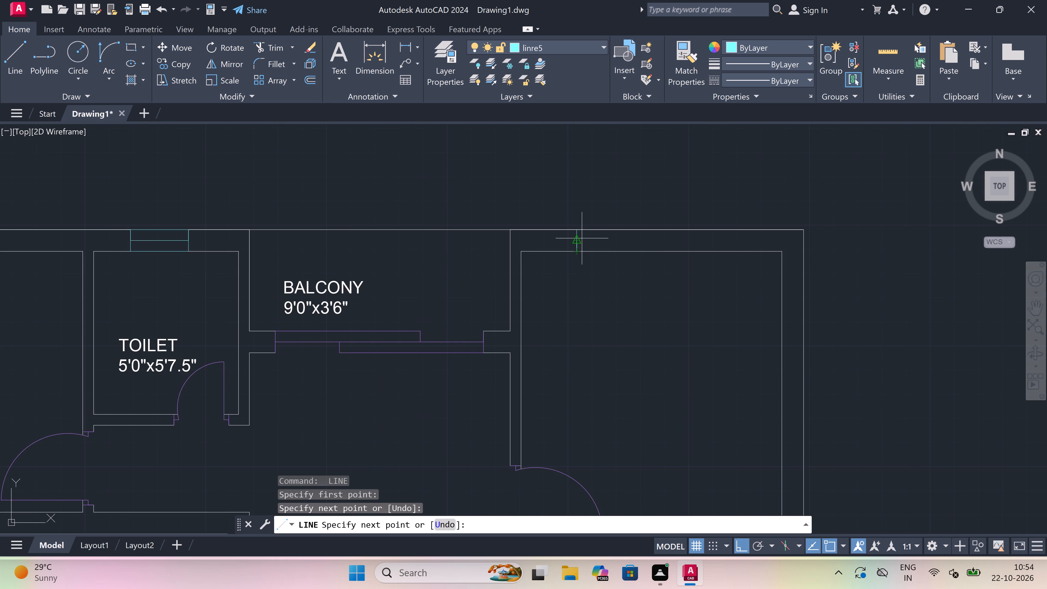
{"action": "left_click", "coordinate": [578, 241]}
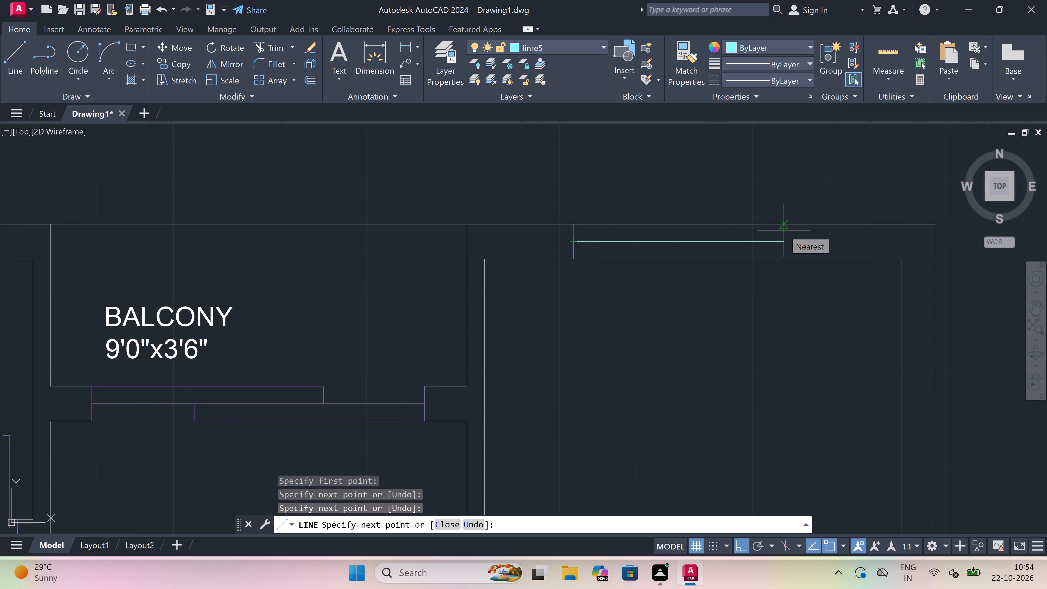
{"action": "type", "text": "5'"}
{"action": "key", "text": "space"}
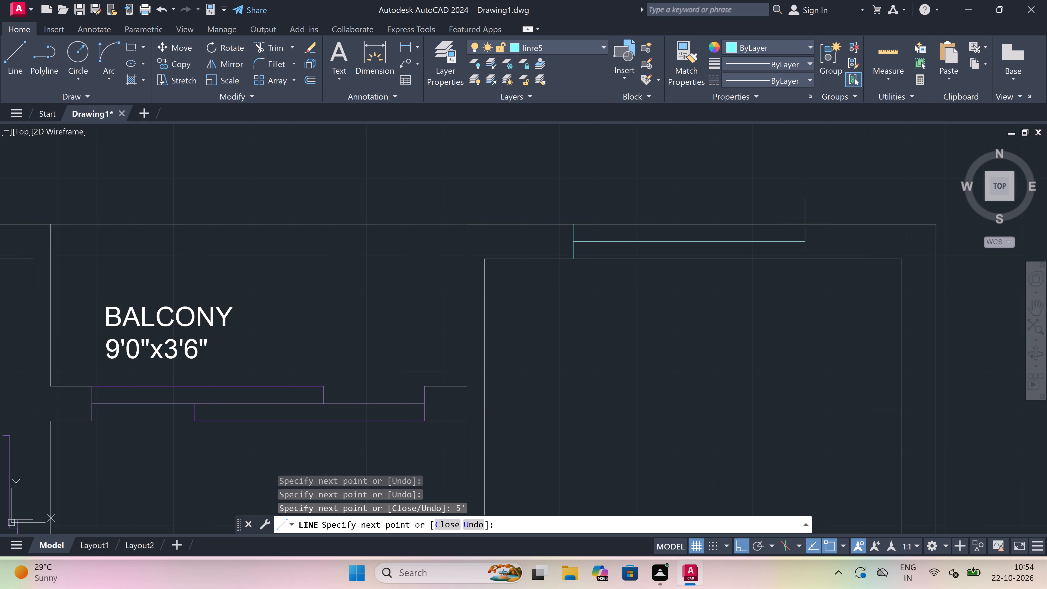
{"action": "left_click", "coordinate": [807, 222]}
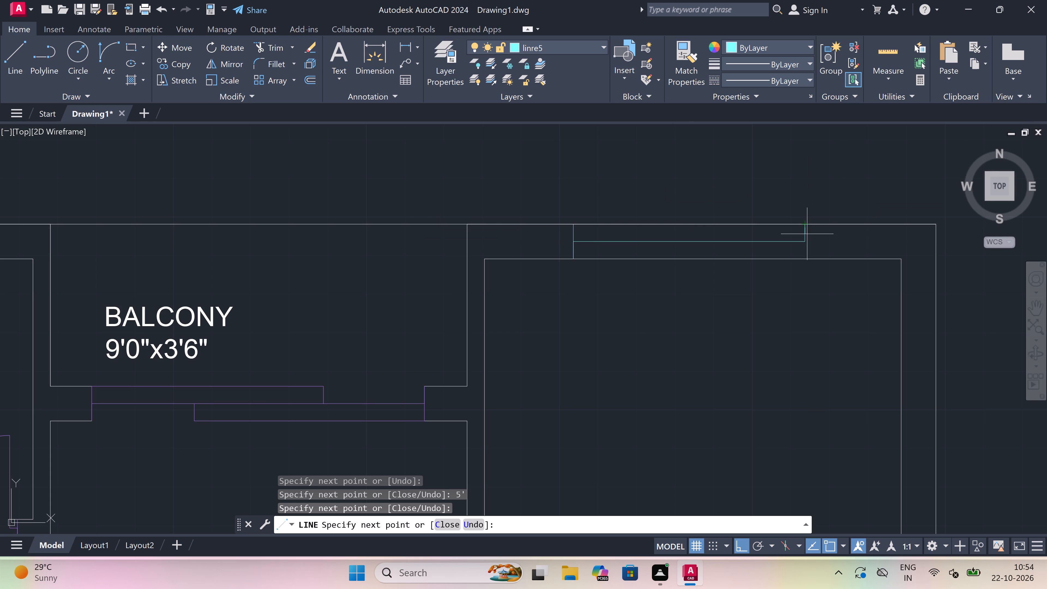
{"action": "left_click", "coordinate": [804, 261]}
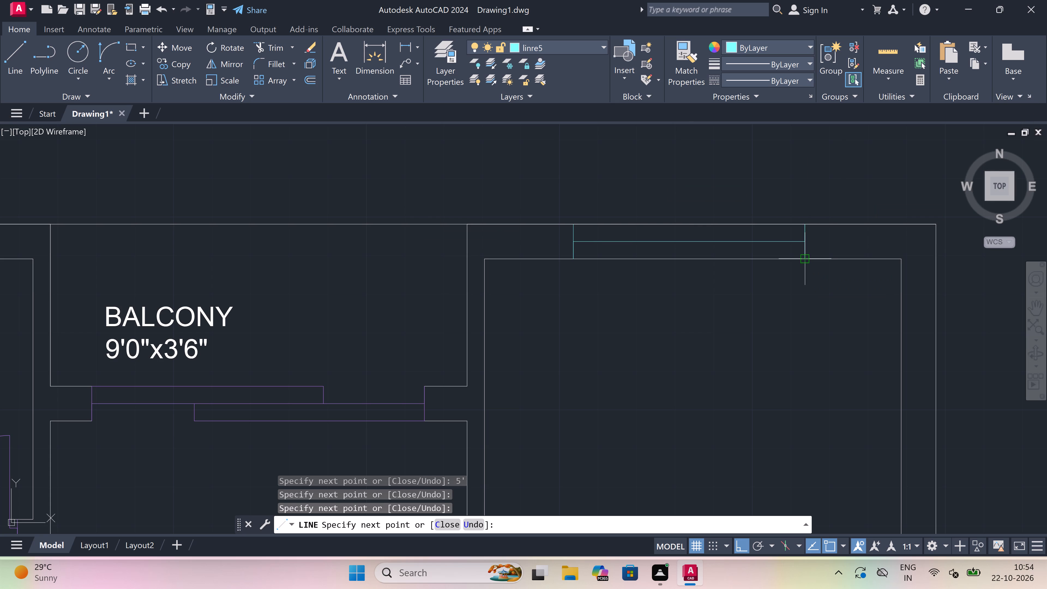
{"action": "key", "text": "Escape"}
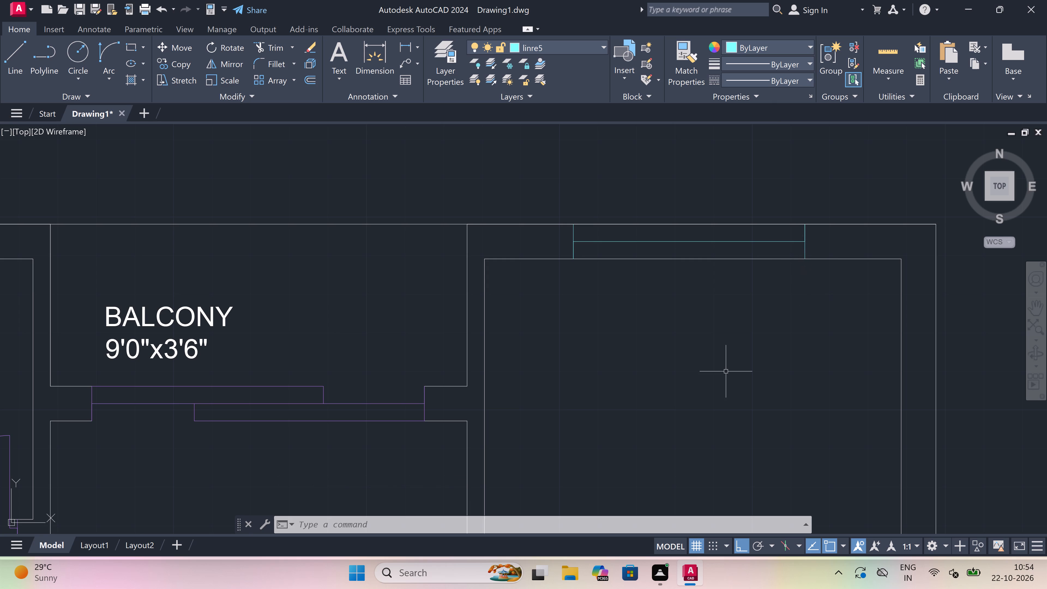
Trim the inner and outer wall lines between the end lines of the bedroom's north window.
{"action": "type", "text": "tr"}
{"action": "key", "text": "space"}
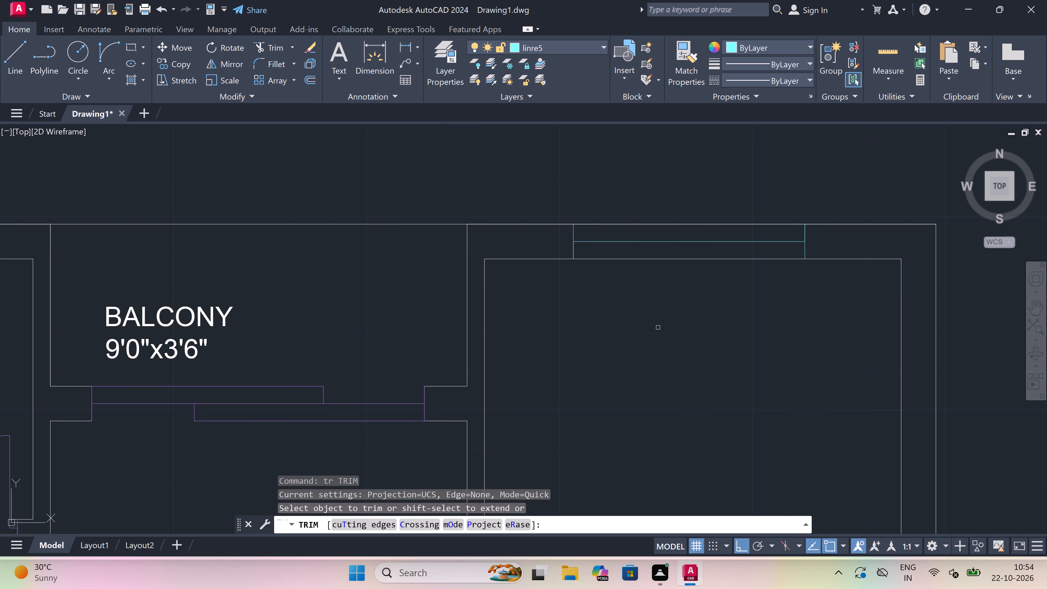
{"action": "left_click", "coordinate": [661, 259]}
{"action": "left_click", "coordinate": [666, 226]}
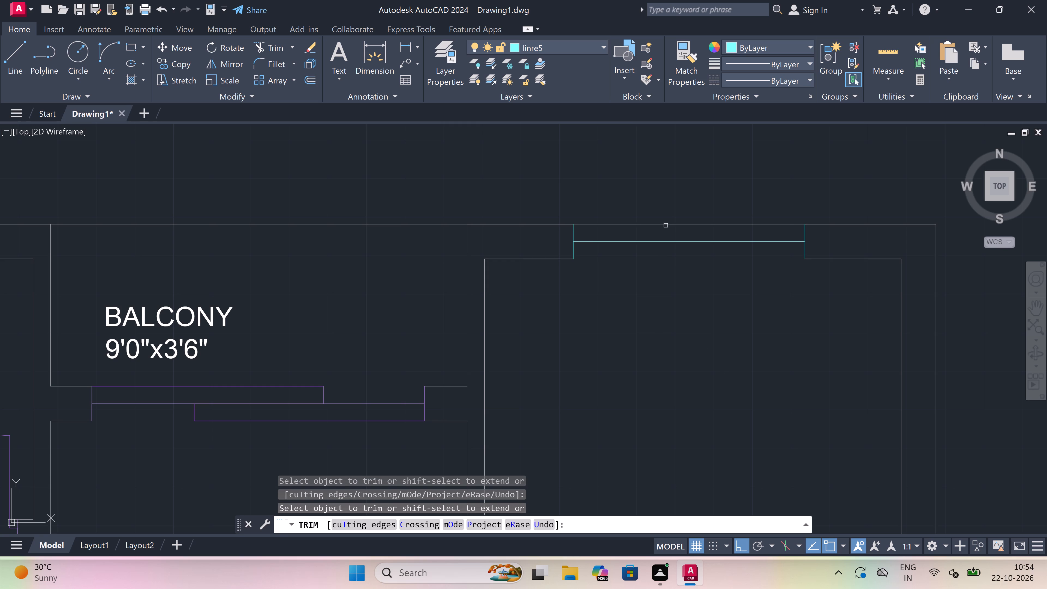
{"action": "left_click", "coordinate": [666, 225]}
{"action": "key", "text": "Escape"}
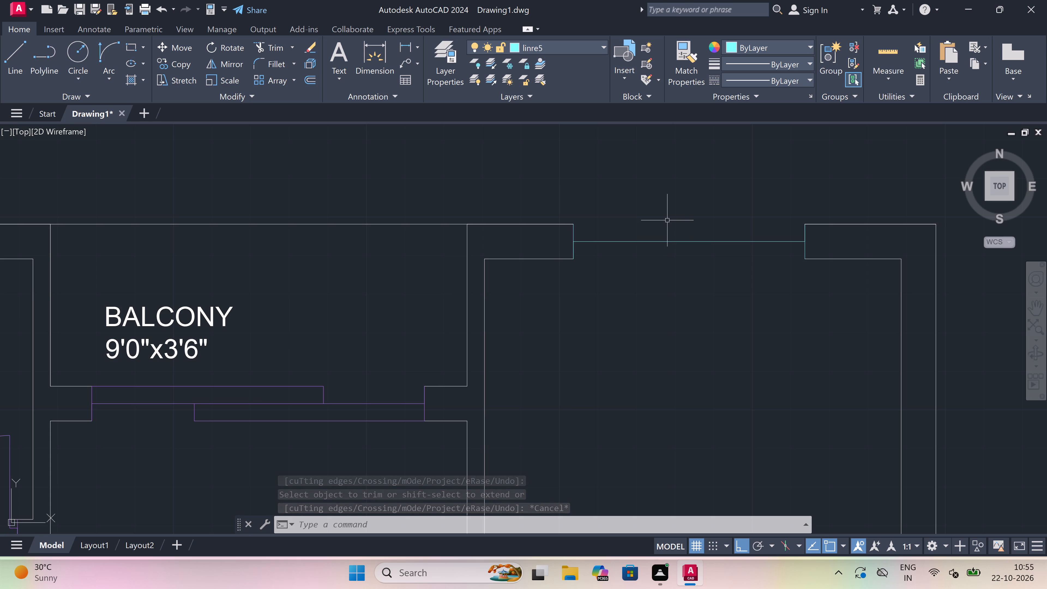
Draw the outer and inner 5' lines across the trimmed opening to close the bedroom's north window.
{"action": "type", "text": "l"}
{"action": "key", "text": "space"}
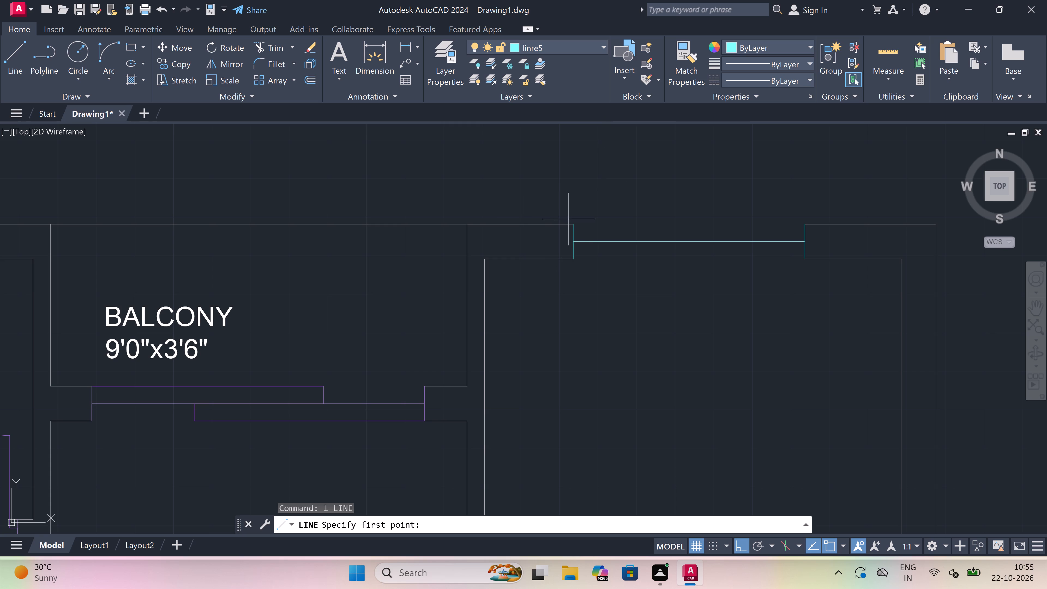
{"action": "left_click", "coordinate": [575, 221]}
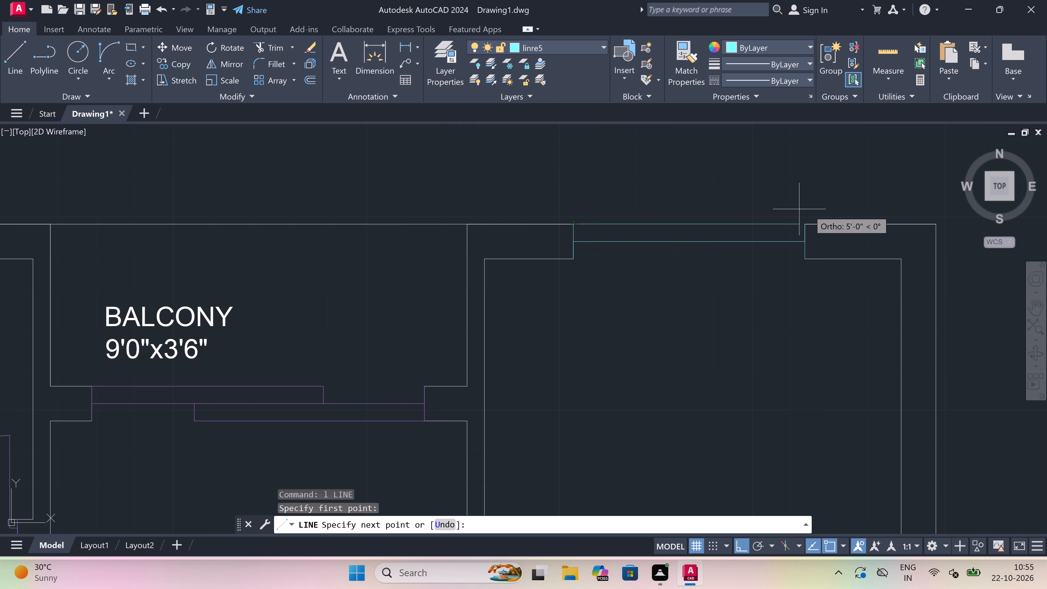
{"action": "left_click", "coordinate": [805, 220]}
{"action": "key", "text": "Escape"}
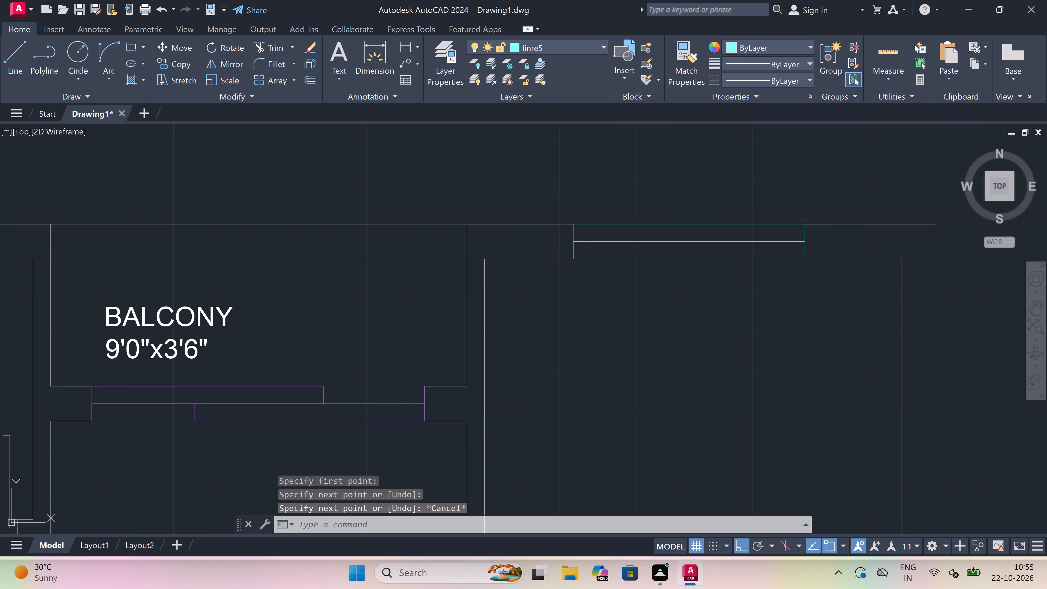
{"action": "key", "text": "space"}
{"action": "left_click", "coordinate": [802, 260]}
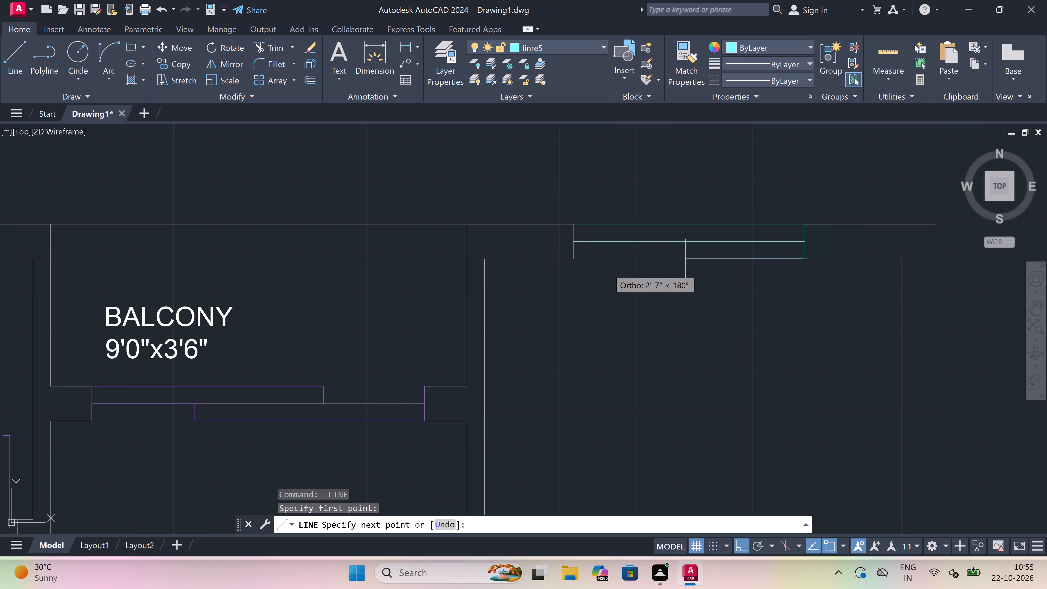
{"action": "left_click", "coordinate": [571, 261]}
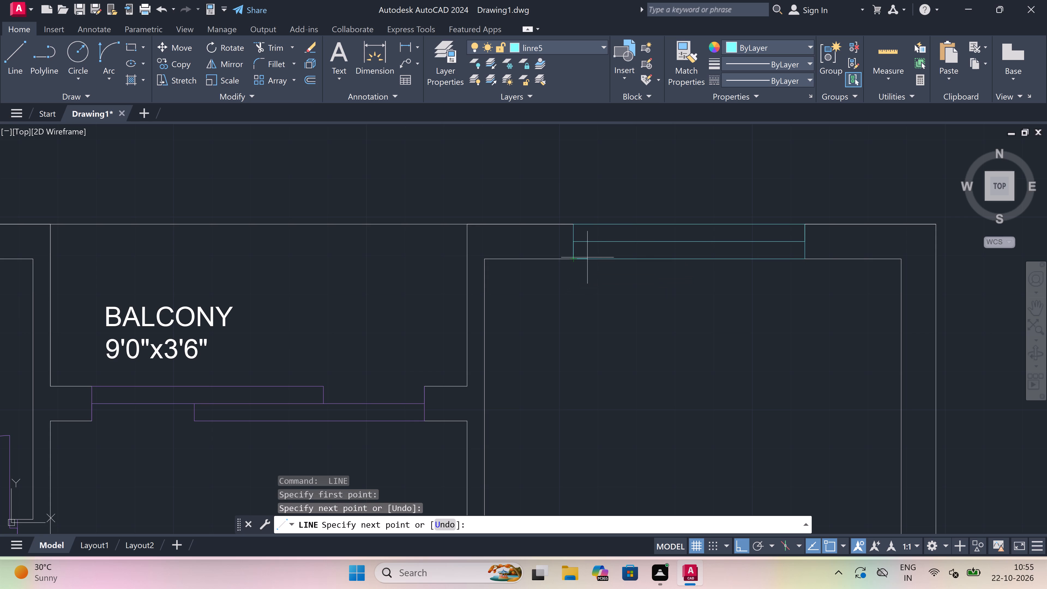
{"action": "key", "text": "Escape"}
Draw a window's end lines and a 5' centre line in the east outer wall of the same 9'0"x10'6" bedroom.
{"action": "scroll", "coordinate": [603, 252], "scroll_direction": "down", "scroll_amount": 4}
{"action": "scroll", "coordinate": [641, 259], "scroll_direction": "up", "scroll_amount": 2}
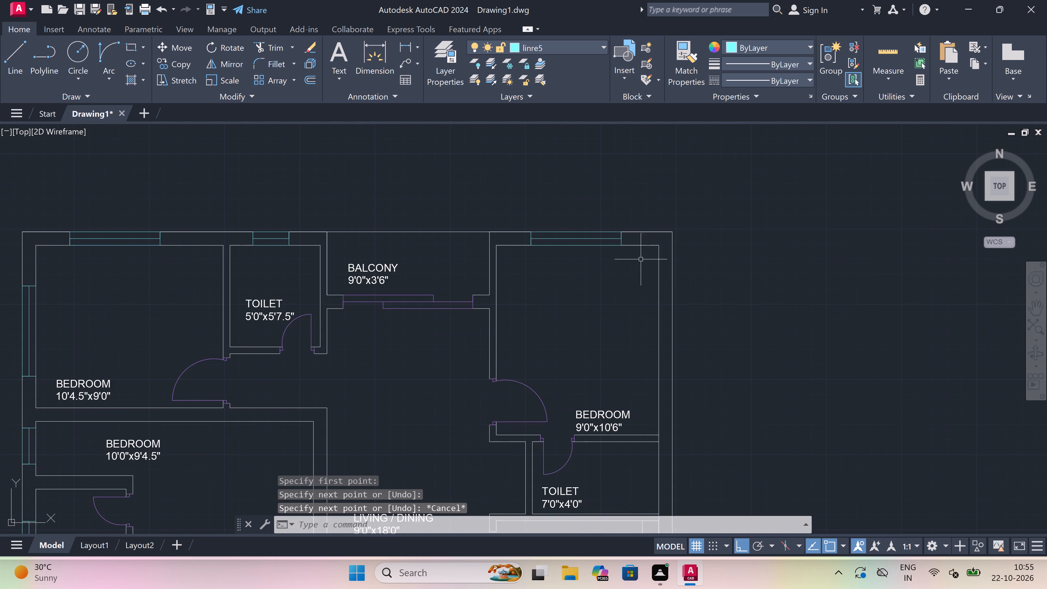
{"action": "key", "text": "space"}
{"action": "double_click", "coordinate": [654, 287]}
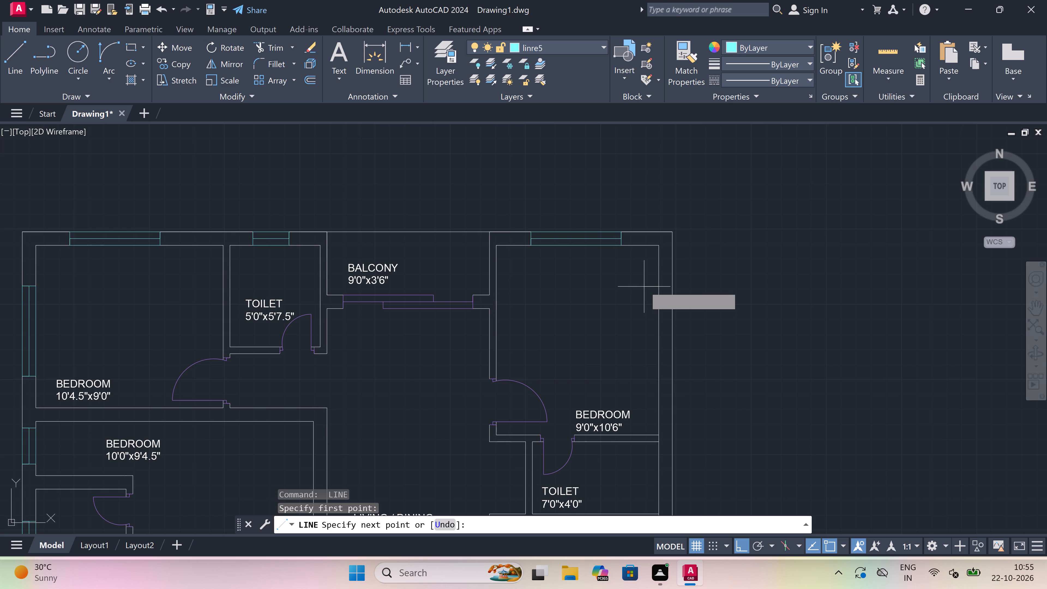
{"action": "scroll", "coordinate": [660, 283], "scroll_direction": "up", "scroll_amount": 3}
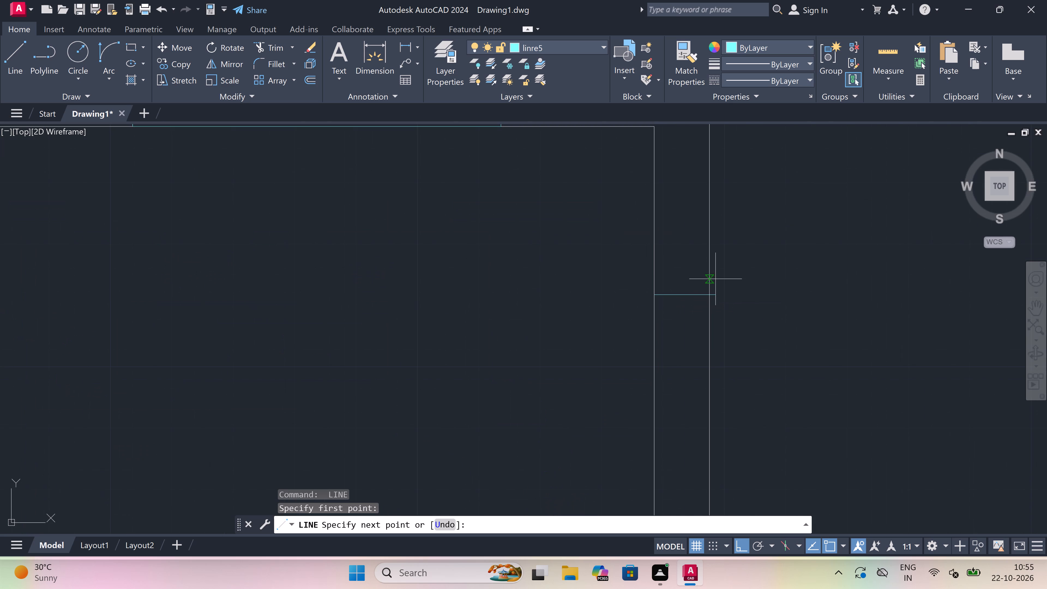
{"action": "left_click", "coordinate": [709, 296]}
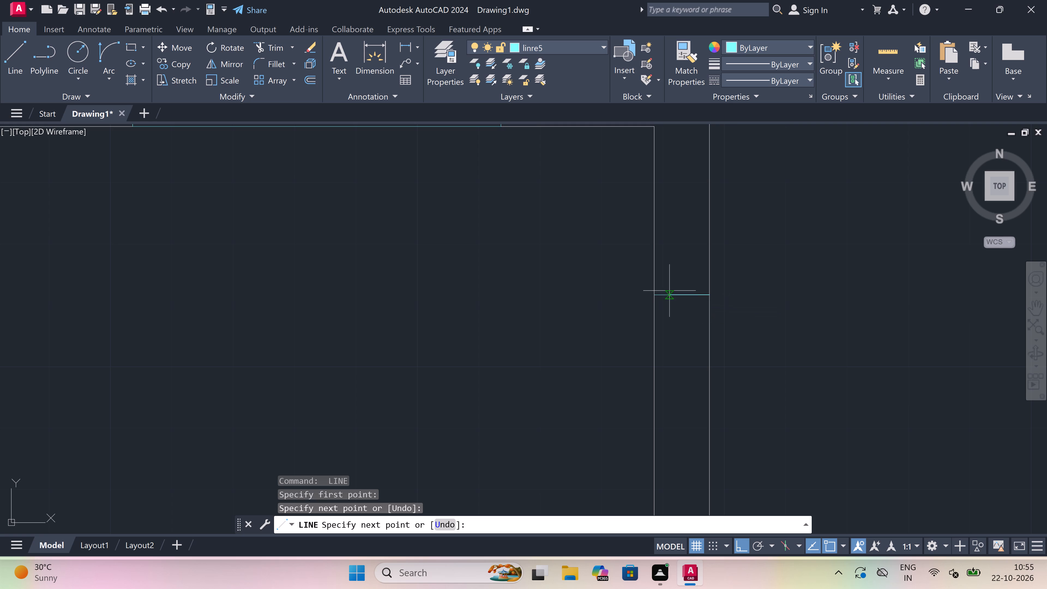
{"action": "left_click", "coordinate": [679, 294]}
{"action": "scroll", "coordinate": [679, 294], "scroll_direction": "down", "scroll_amount": 4}
{"action": "scroll", "coordinate": [684, 337], "scroll_direction": "up", "scroll_amount": 3}
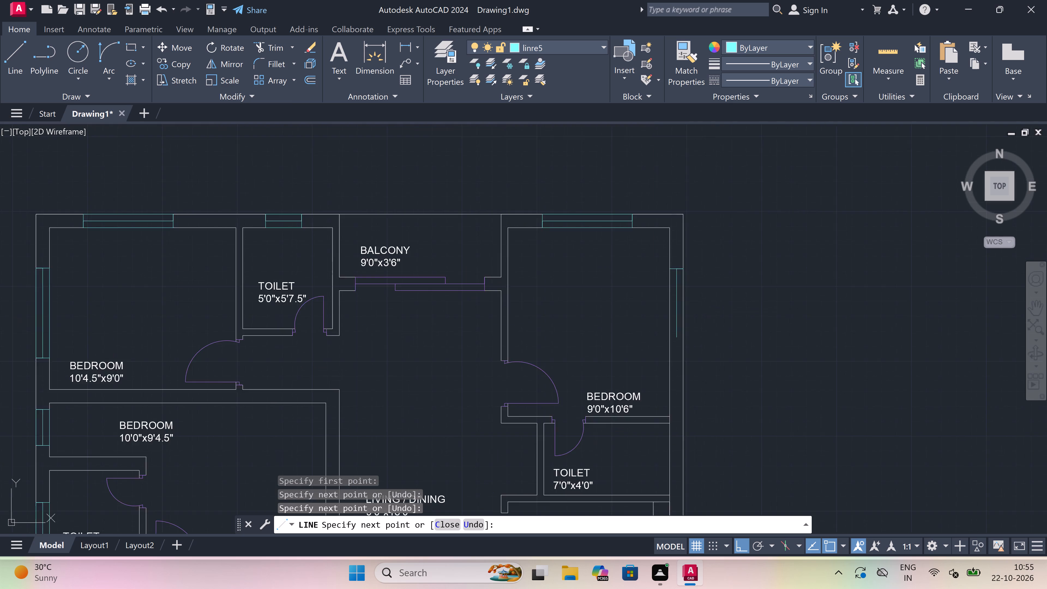
{"action": "key", "text": "5"}
{"action": "type", "text": "'"}
{"action": "key", "text": "space"}
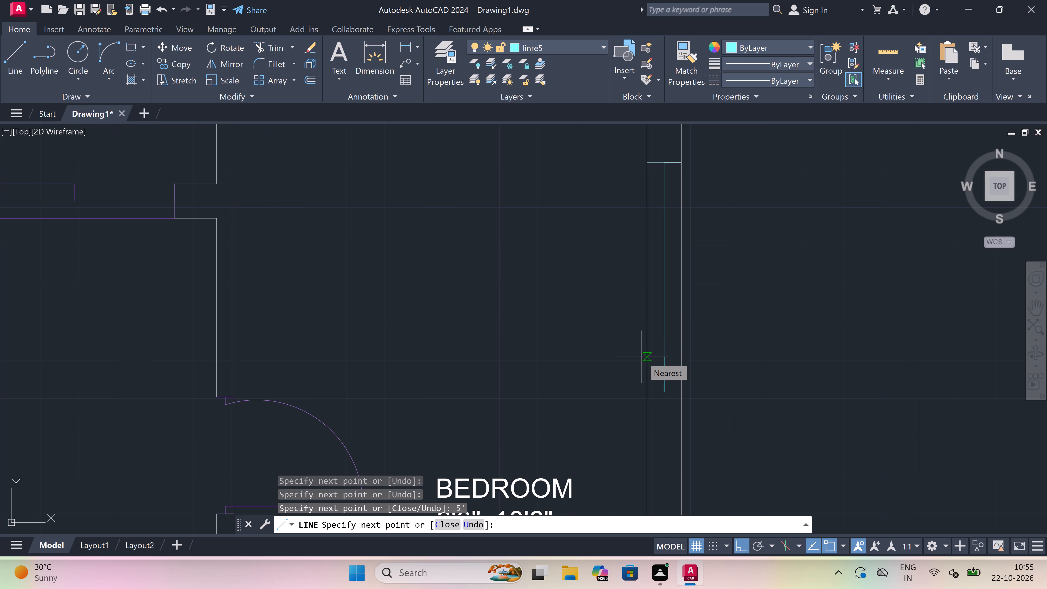
{"action": "left_click", "coordinate": [645, 387]}
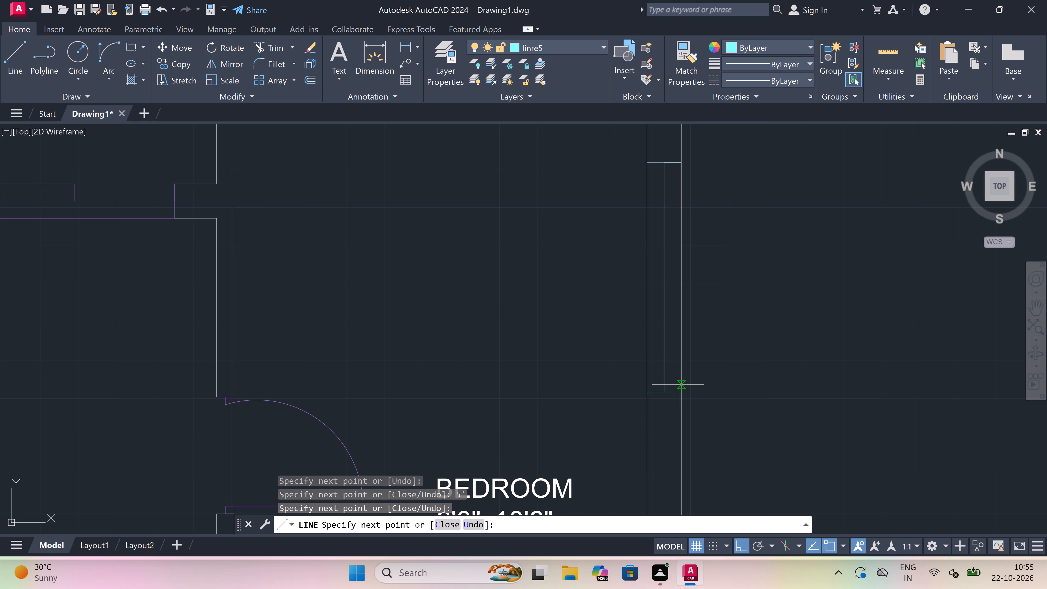
{"action": "left_click", "coordinate": [680, 388]}
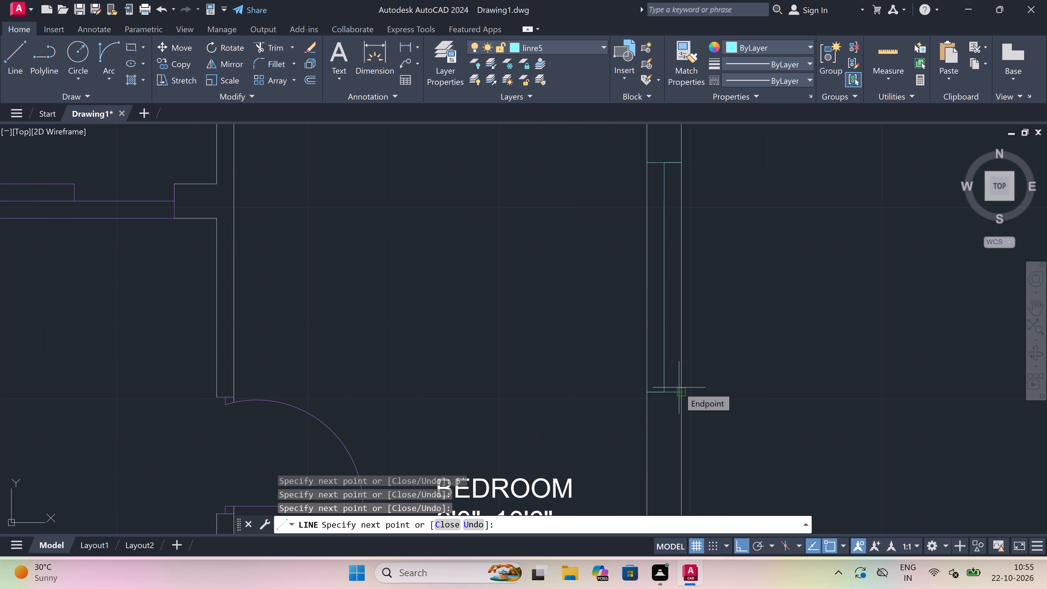
{"action": "key", "text": "Escape"}
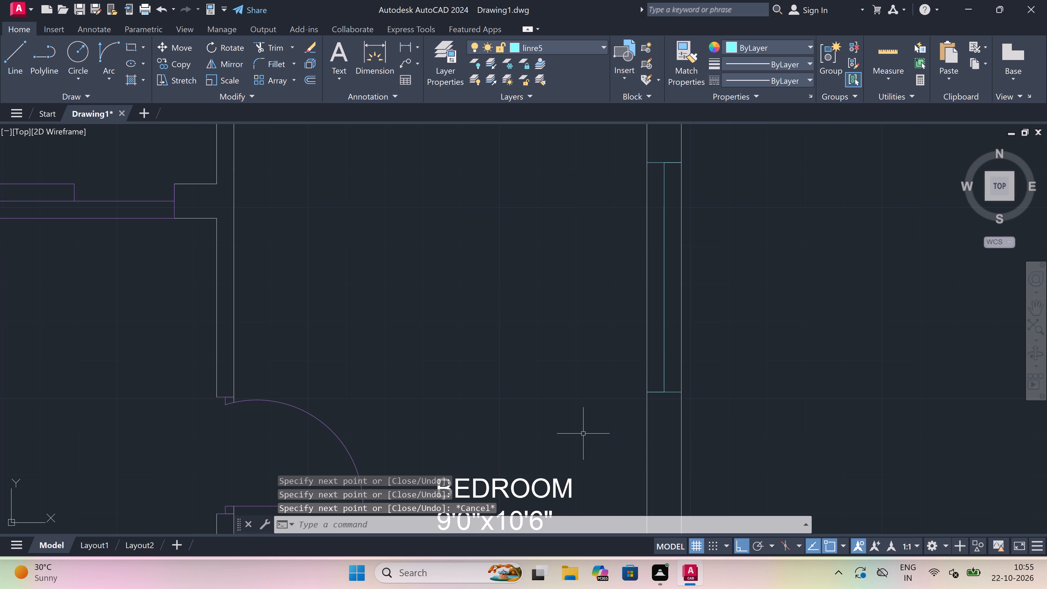
Trim the inner and outer wall lines between the end lines of the bedroom's east window.
{"action": "scroll", "coordinate": [582, 434], "scroll_direction": "down", "scroll_amount": 2}
{"action": "scroll", "coordinate": [607, 390], "scroll_direction": "up", "scroll_amount": 1}
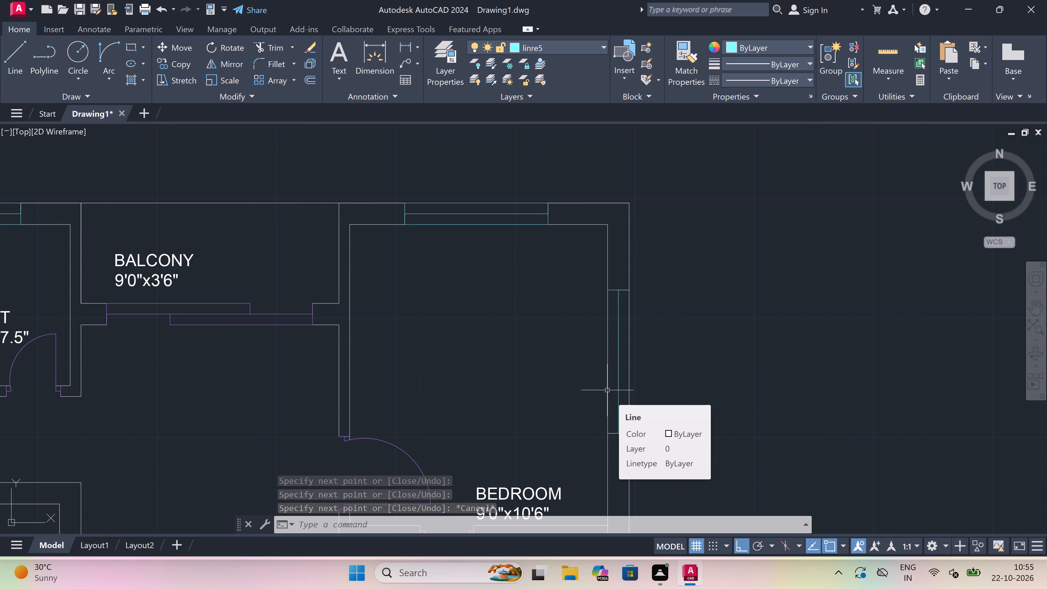
{"action": "type", "text": "tr"}
{"action": "key", "text": "space"}
{"action": "double_click", "coordinate": [607, 389]}
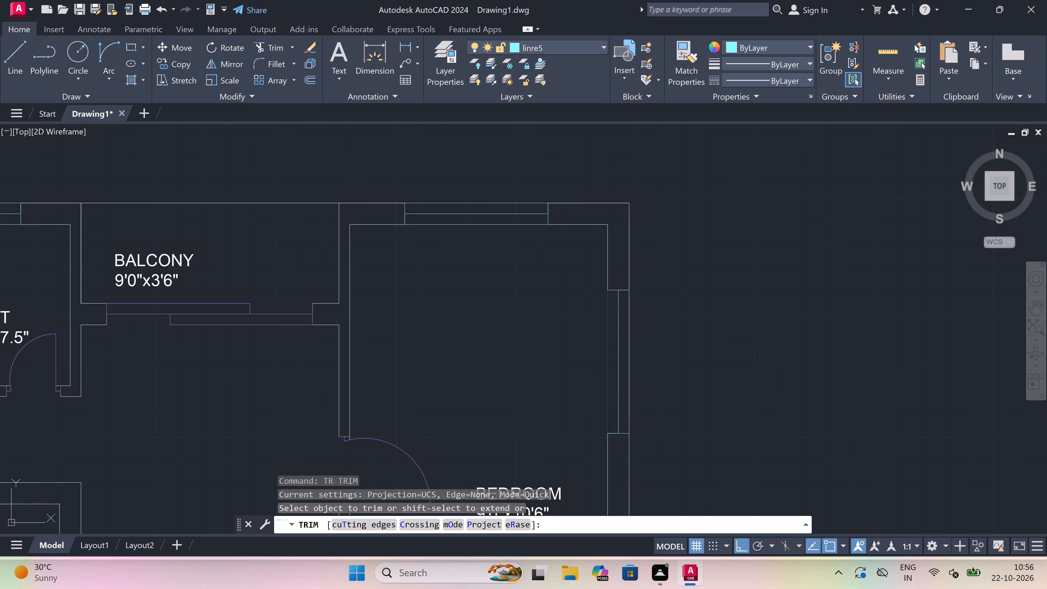
{"action": "left_click", "coordinate": [630, 371]}
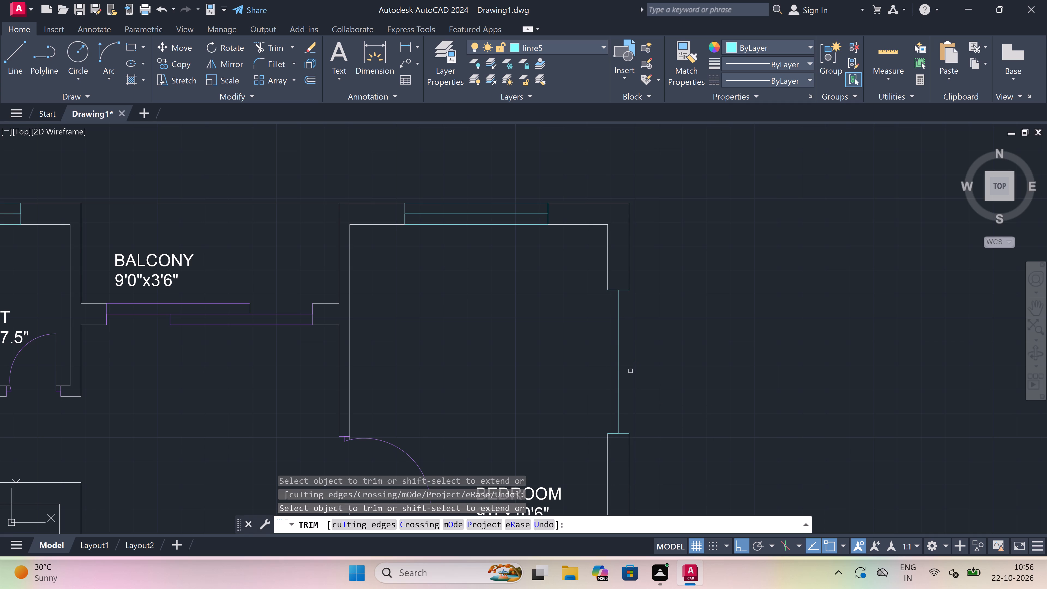
{"action": "key", "text": "Escape"}
Draw the outer and inner lines across the trimmed opening to close the 9'0"x10'6" bedroom's east window.
{"action": "key", "text": "l"}
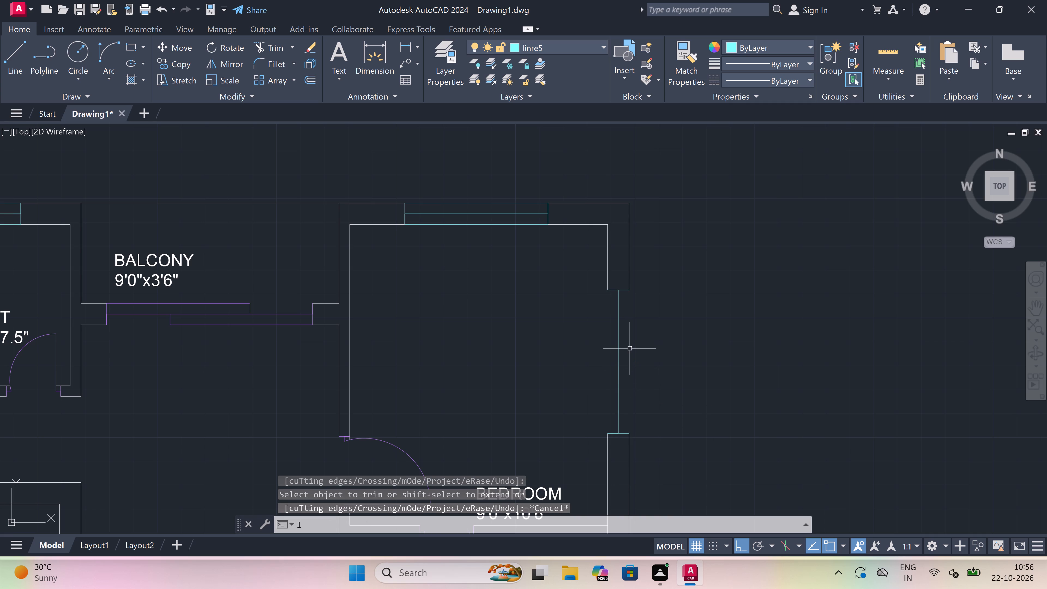
{"action": "key", "text": "space"}
{"action": "left_click", "coordinate": [628, 293]}
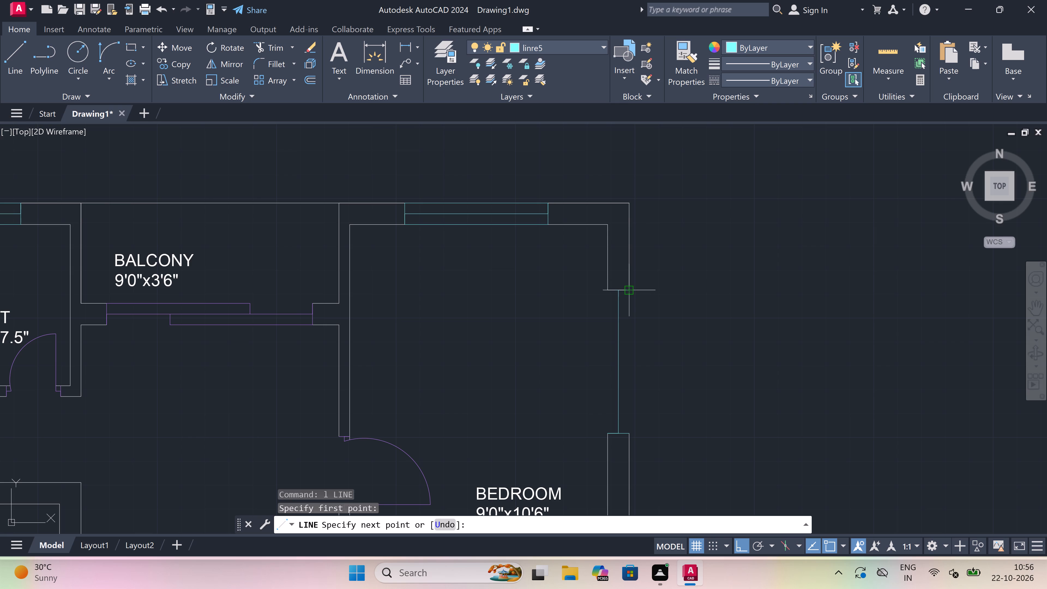
{"action": "left_click", "coordinate": [629, 431]}
{"action": "key", "text": "Escape"}
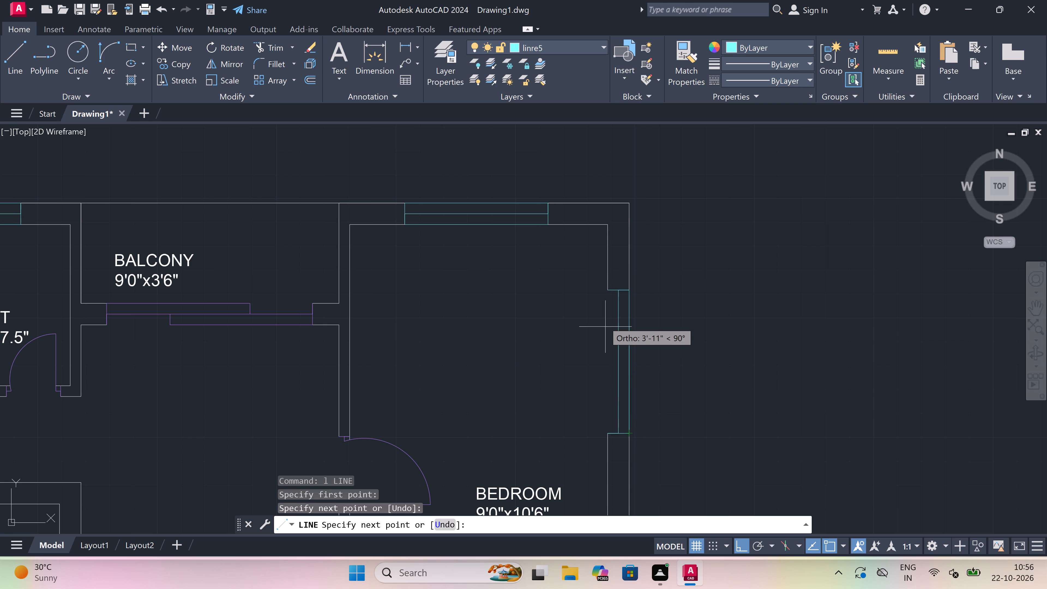
{"action": "key", "text": "space"}
{"action": "left_click", "coordinate": [607, 290]}
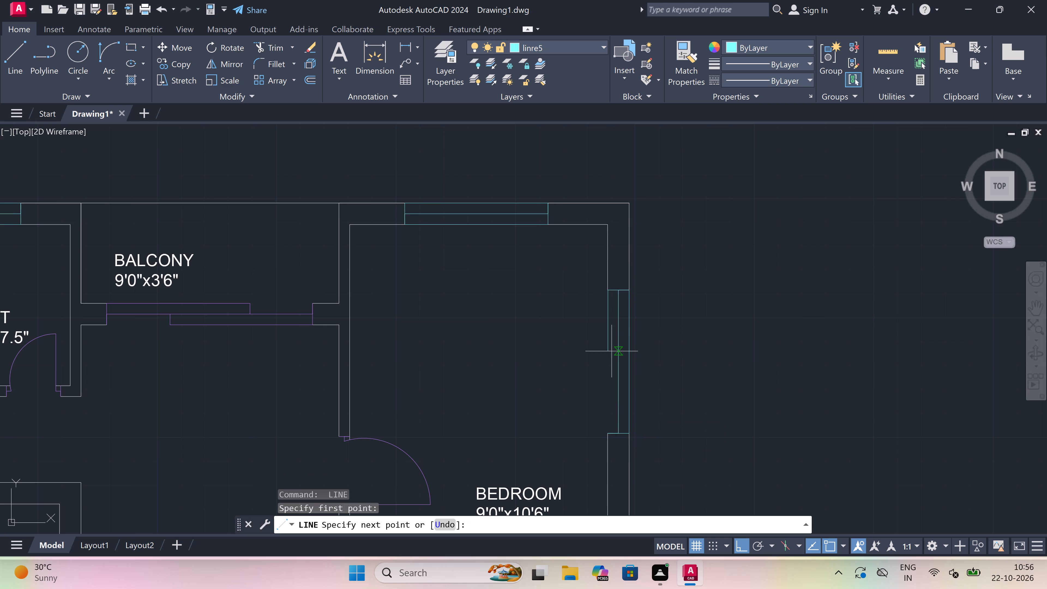
{"action": "left_click", "coordinate": [608, 431]}
{"action": "key", "text": "Escape"}
Draw a window's end lines and a 3' centre line in the east outer wall of the 9'0"x6'9" kitchen.
{"action": "scroll", "coordinate": [611, 298], "scroll_direction": "down", "scroll_amount": 4}
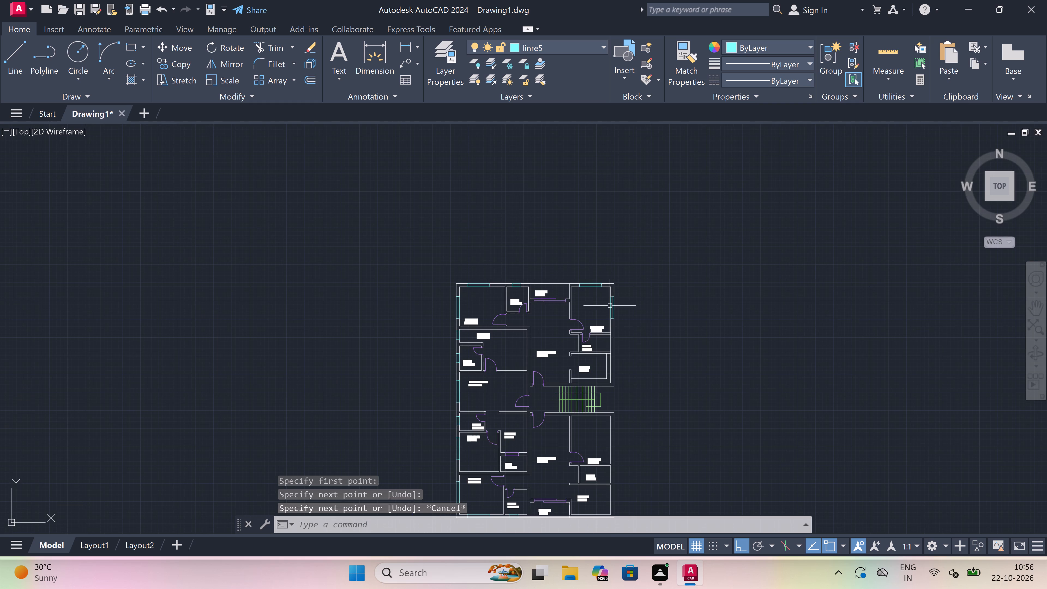
{"action": "scroll", "coordinate": [603, 368], "scroll_direction": "up", "scroll_amount": 3}
{"action": "scroll", "coordinate": [627, 348], "scroll_direction": "up", "scroll_amount": 1}
{"action": "key", "text": "space"}
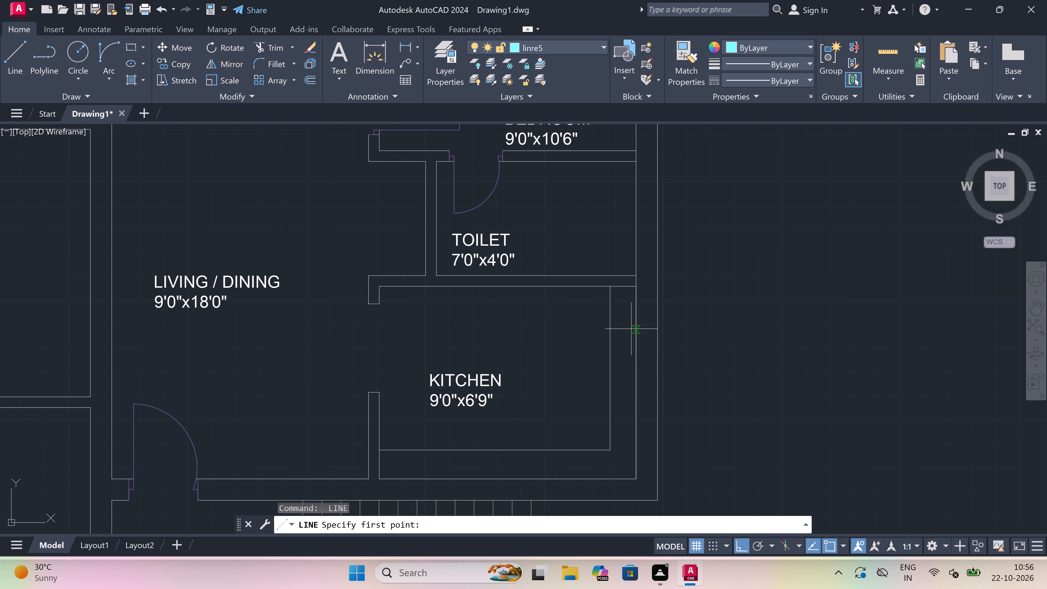
{"action": "left_click", "coordinate": [633, 327]}
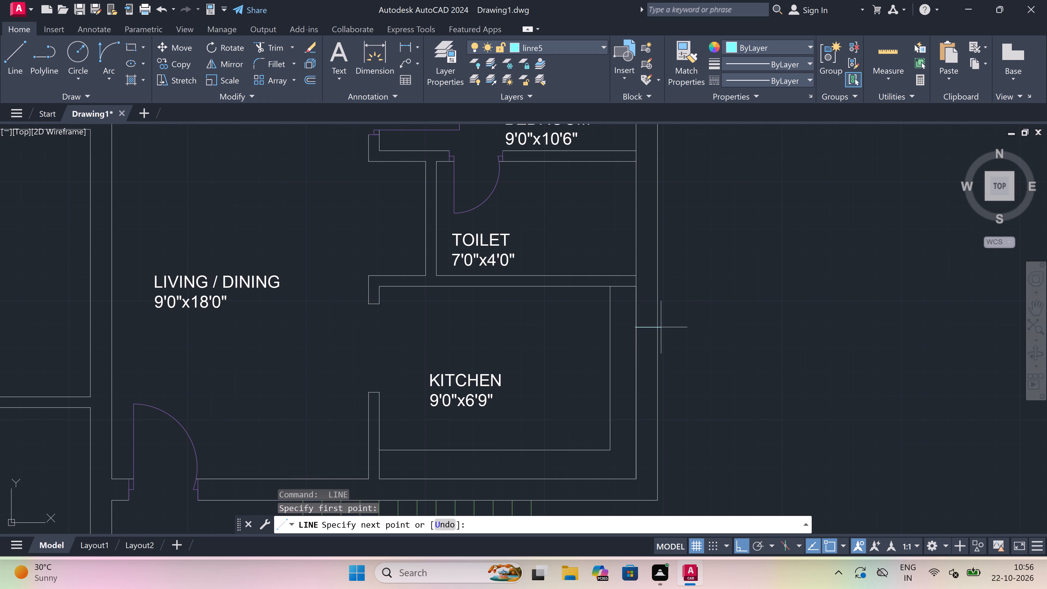
{"action": "left_click", "coordinate": [655, 328]}
{"action": "left_click", "coordinate": [648, 328]}
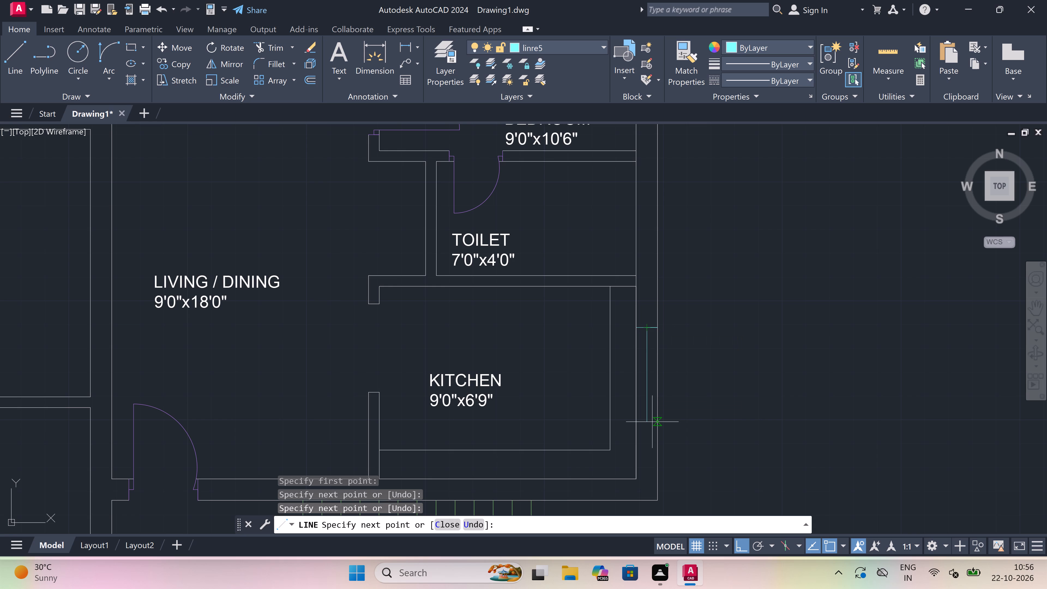
{"action": "key", "text": "3"}
{"action": "key", "text": "apostrophe"}
{"action": "key", "text": "space"}
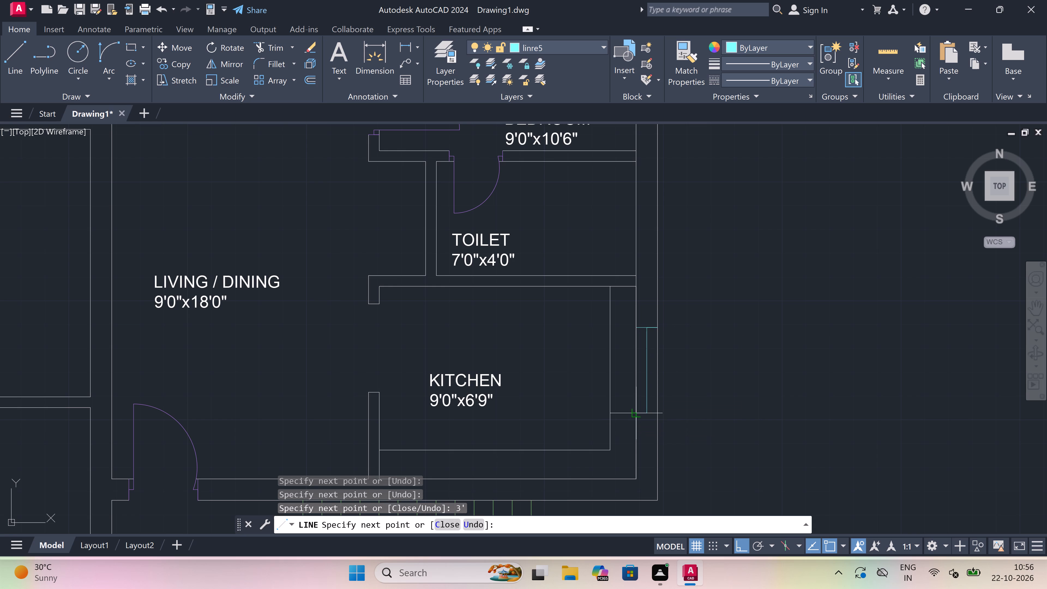
{"action": "left_click", "coordinate": [638, 413]}
{"action": "left_click", "coordinate": [657, 412]}
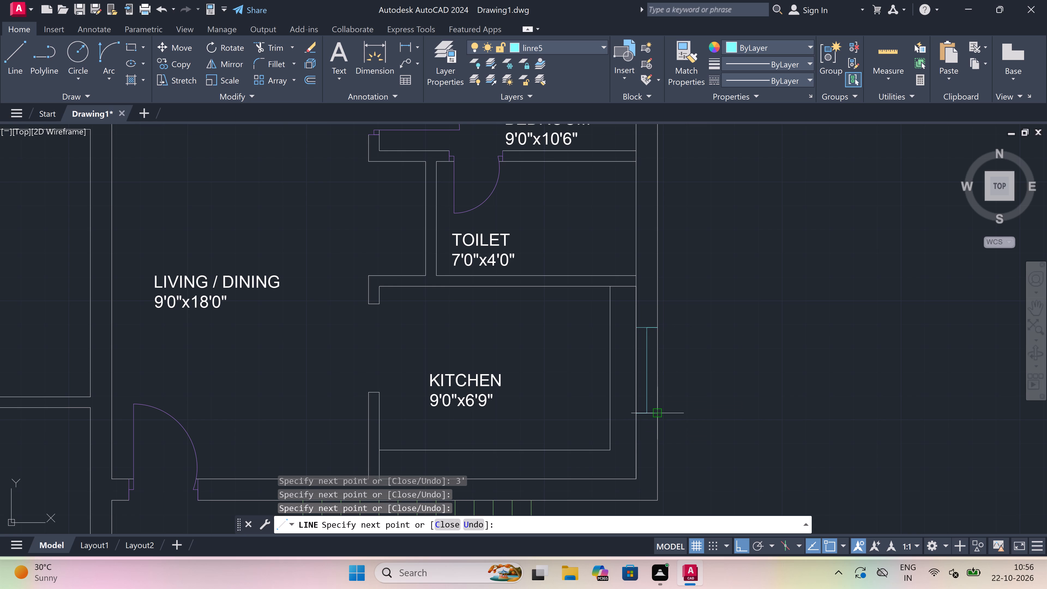
{"action": "key", "text": "Escape"}
Trim the inner and outer wall lines between the end lines of the kitchen's east window.
{"action": "key", "text": "t"}
{"action": "key", "text": "r"}
{"action": "key", "text": "space"}
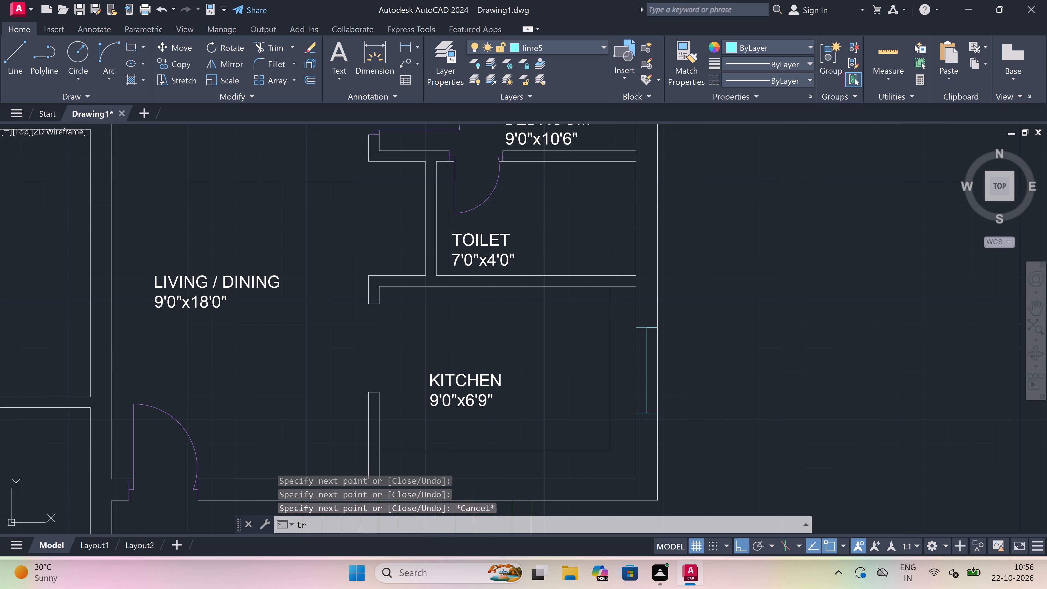
{"action": "left_click", "coordinate": [637, 398]}
{"action": "left_click", "coordinate": [637, 398]}
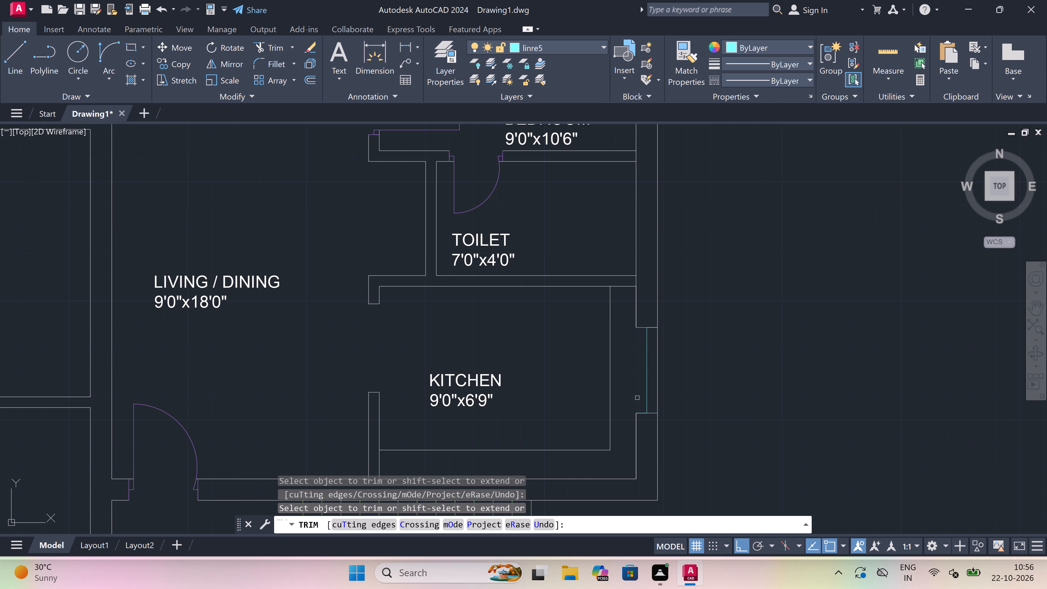
{"action": "left_click", "coordinate": [656, 386]}
{"action": "key", "text": "Escape"}
Draw the outer and inner lines across the trimmed opening to close the kitchen's east window.
{"action": "key", "text": "l"}
{"action": "key", "text": "space"}
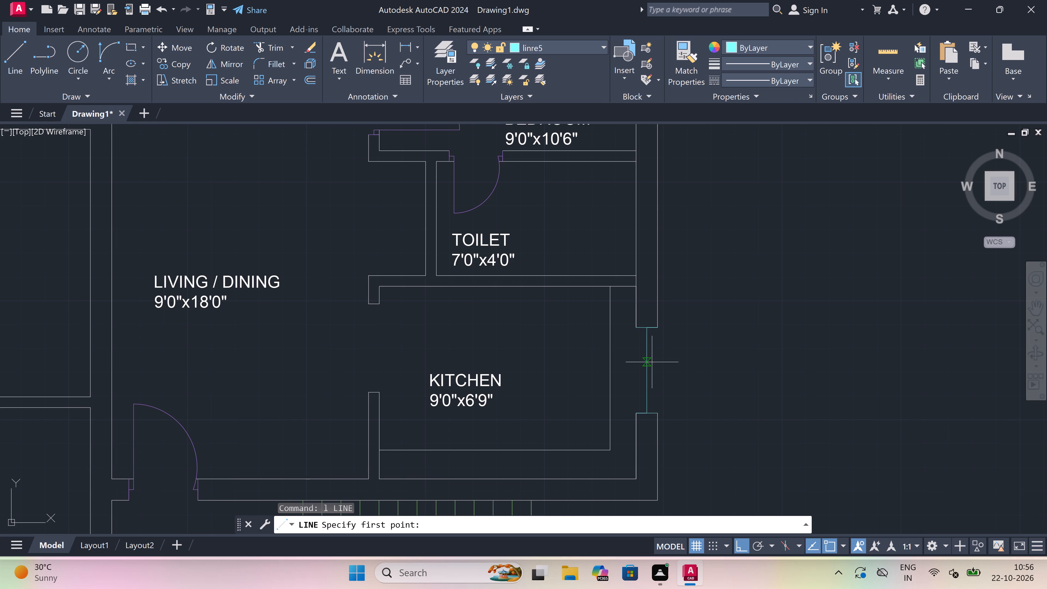
{"action": "left_click", "coordinate": [662, 328]}
{"action": "left_click", "coordinate": [660, 409]}
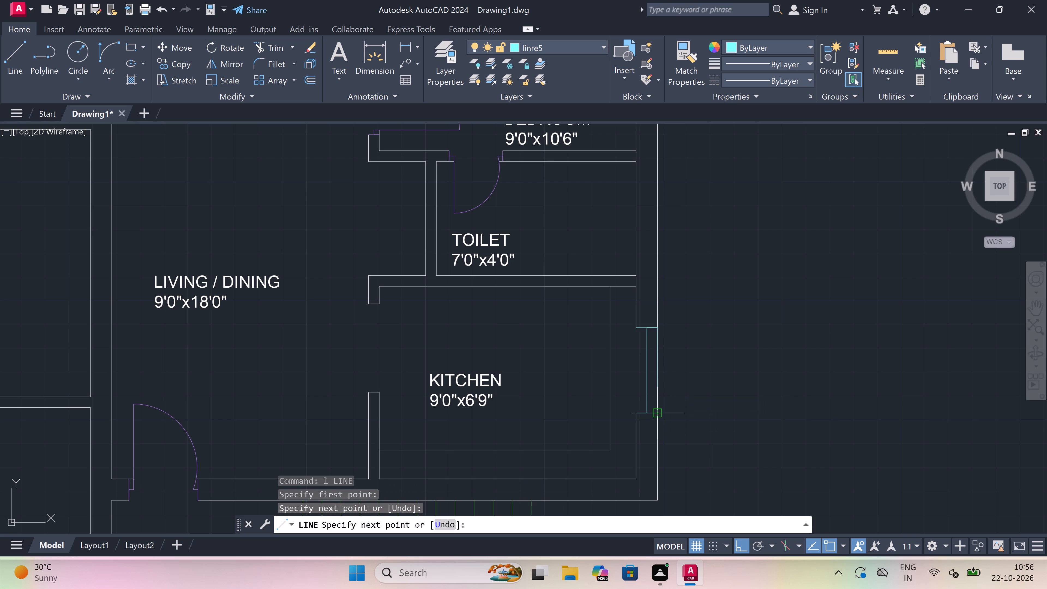
{"action": "key", "text": "Escape"}
{"action": "key", "text": "space"}
{"action": "left_click", "coordinate": [634, 328]}
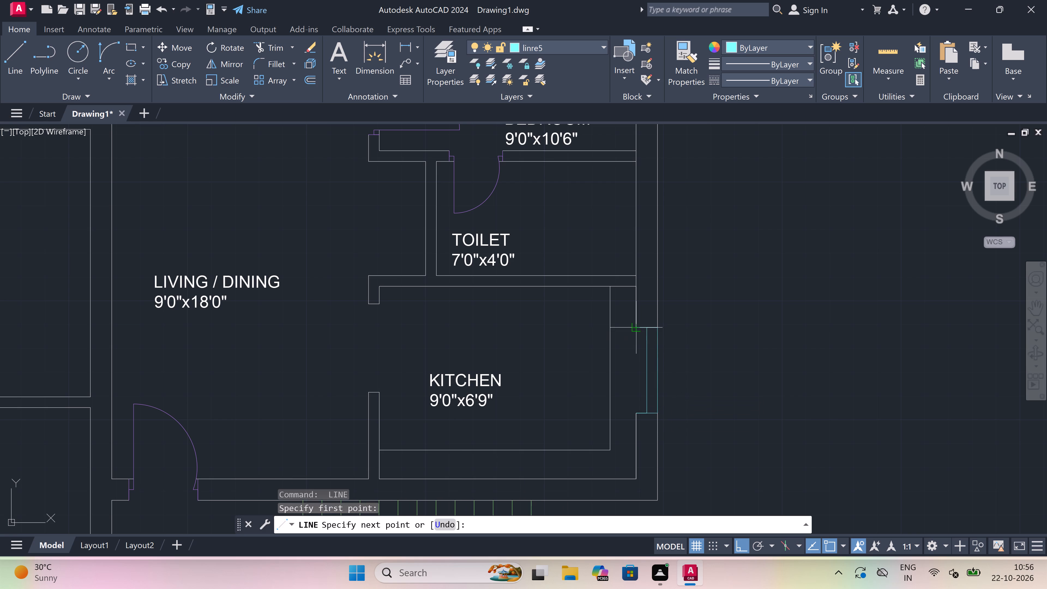
{"action": "left_click", "coordinate": [636, 413]}
{"action": "key", "text": "Escape"}
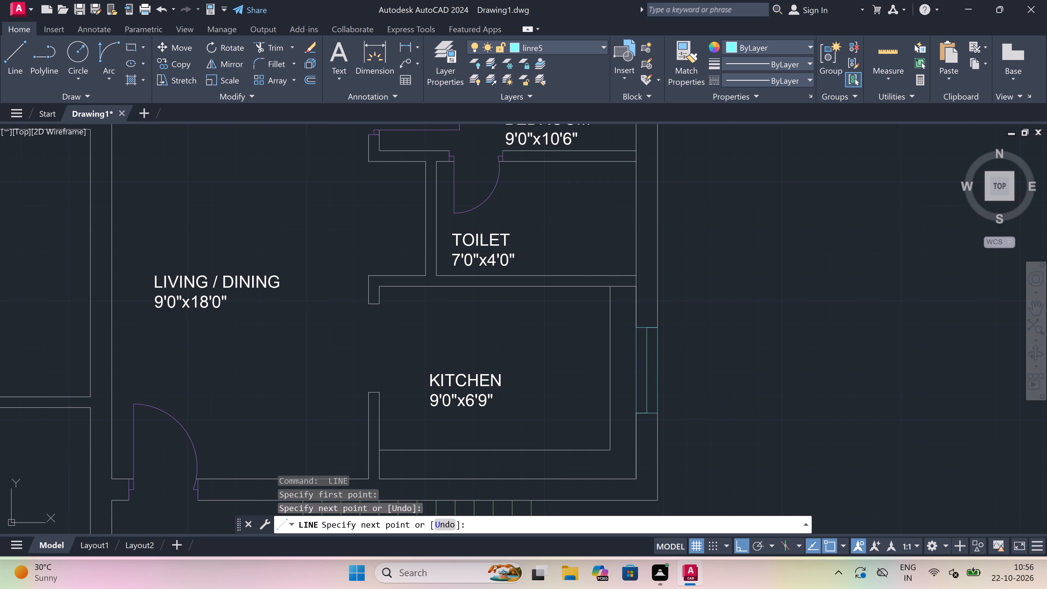
Move the BEDROOM 9'0"x11'0" label slightly north, clear of the room's south wall.
{"action": "scroll", "coordinate": [636, 412], "scroll_direction": "down", "scroll_amount": 7}
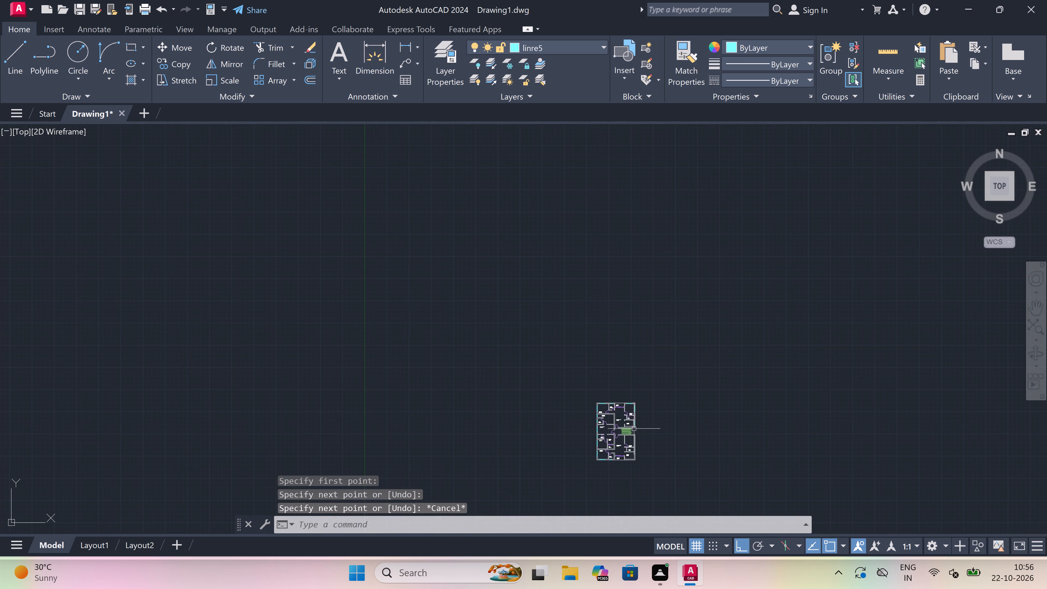
{"action": "scroll", "coordinate": [634, 438], "scroll_direction": "up", "scroll_amount": 4}
{"action": "scroll", "coordinate": [634, 438], "scroll_direction": "down", "scroll_amount": 2}
{"action": "scroll", "coordinate": [626, 457], "scroll_direction": "up", "scroll_amount": 3}
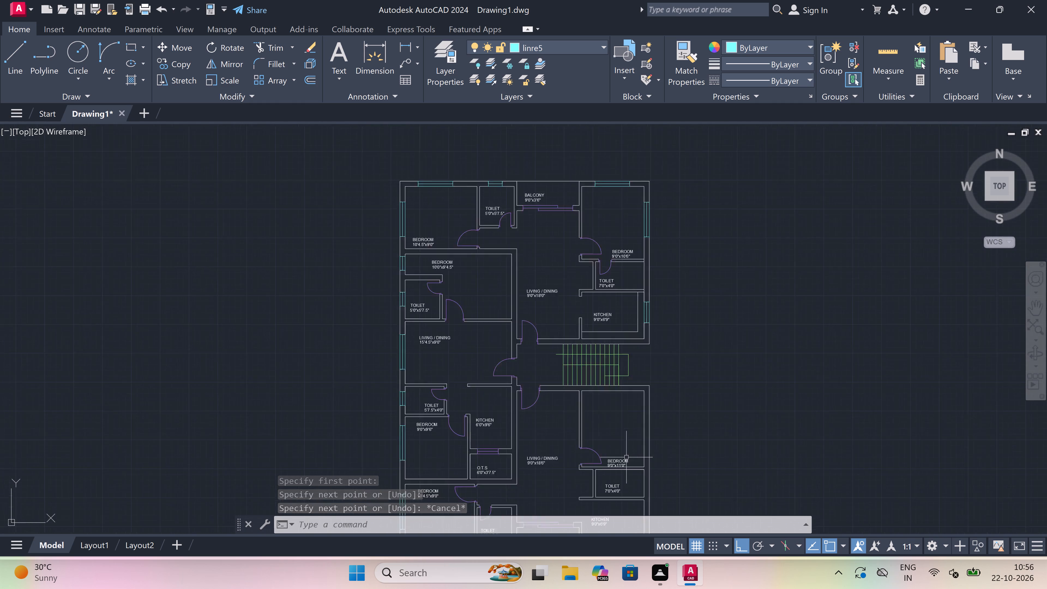
{"action": "scroll", "coordinate": [644, 438], "scroll_direction": "up", "scroll_amount": 1}
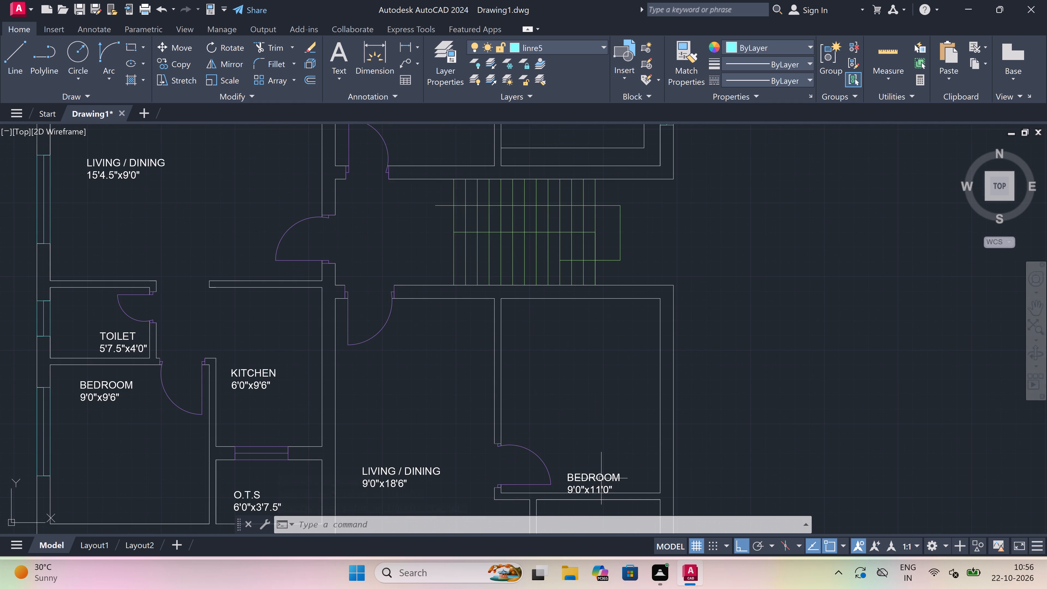
{"action": "left_click", "coordinate": [602, 479]}
{"action": "left_click", "coordinate": [571, 472]}
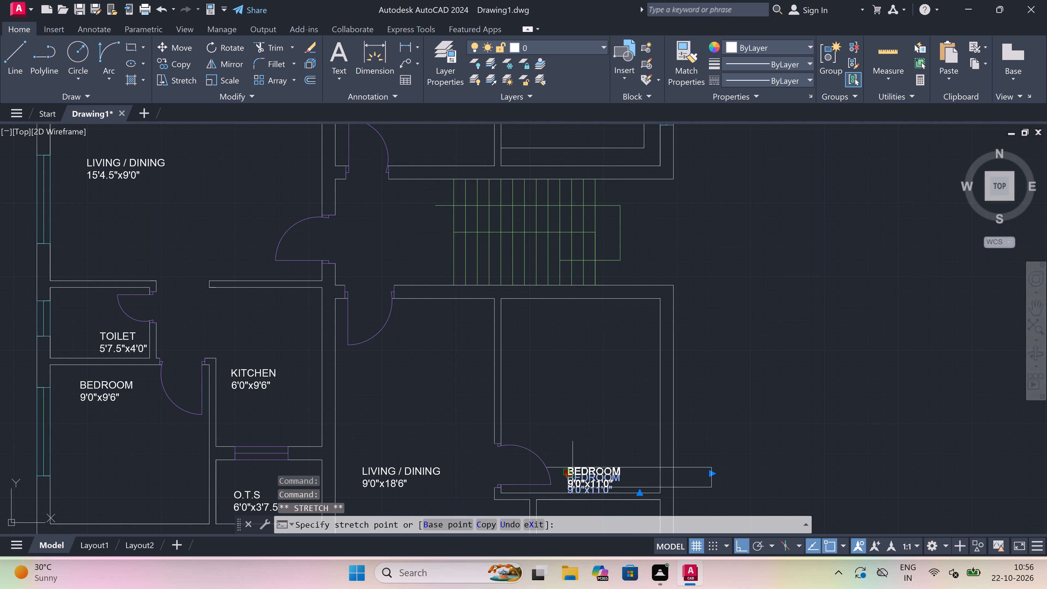
{"action": "left_click", "coordinate": [575, 460]}
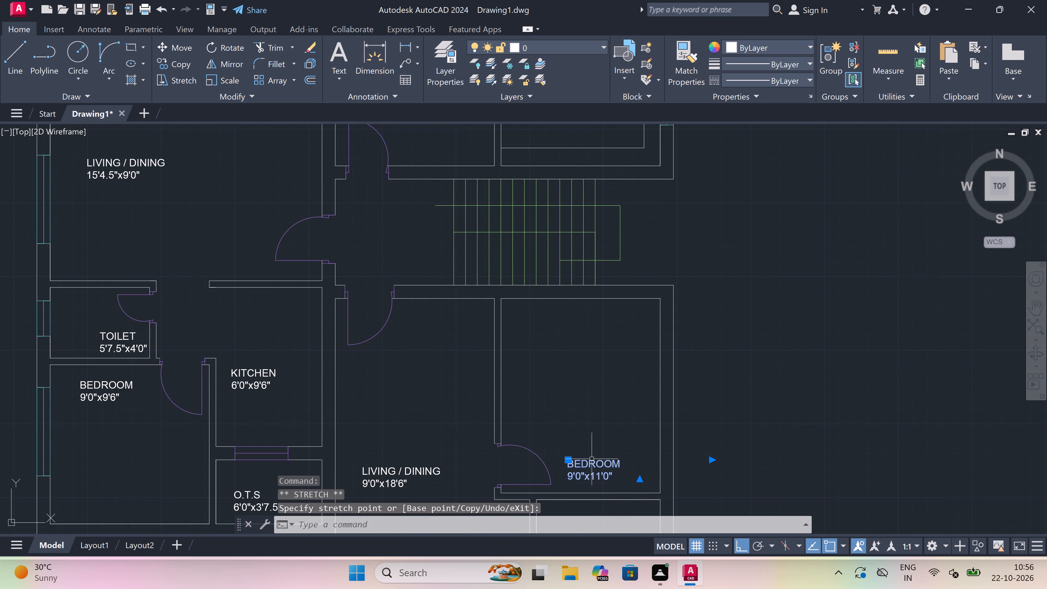
{"action": "key", "text": "Escape"}
Draw a window's end lines and a 5' centre line in the east outer wall of the 9'0"x11'0" bedroom.
{"action": "key", "text": "l"}
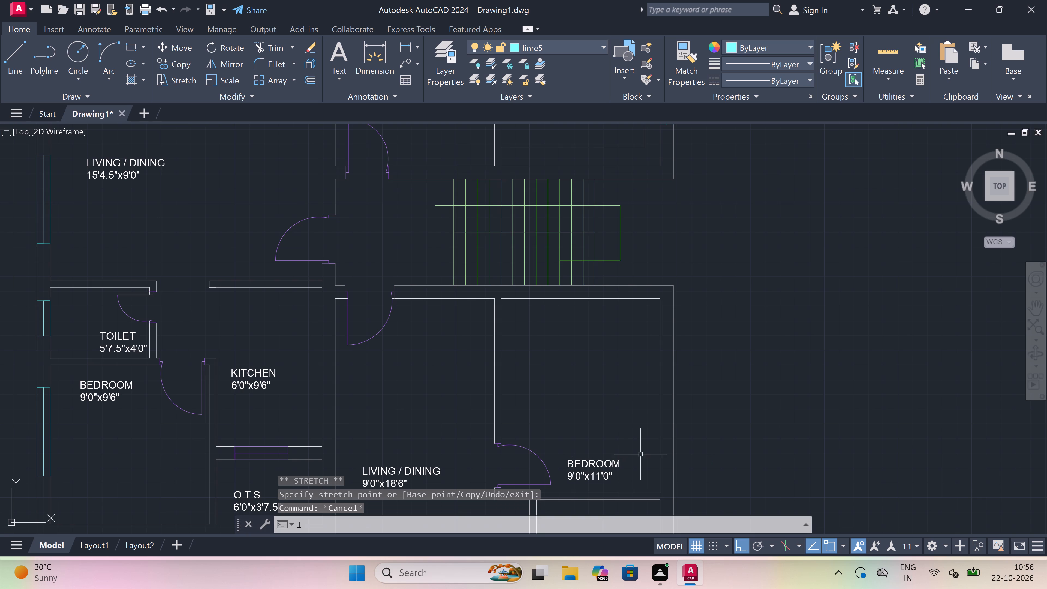
{"action": "key", "text": "space"}
{"action": "left_click", "coordinate": [659, 445]}
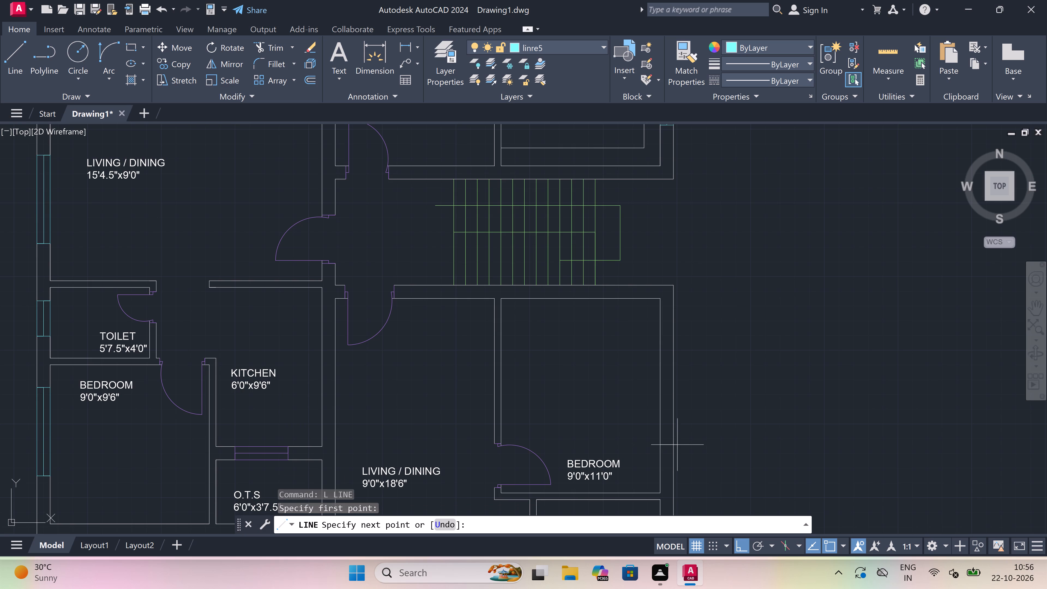
{"action": "left_click", "coordinate": [671, 445]}
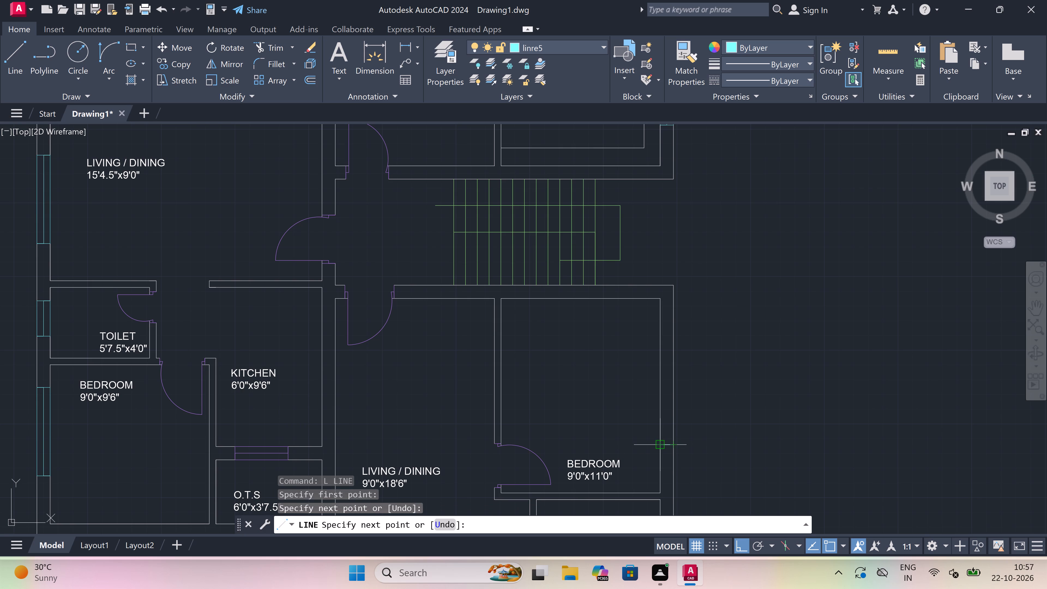
{"action": "left_click", "coordinate": [665, 446]}
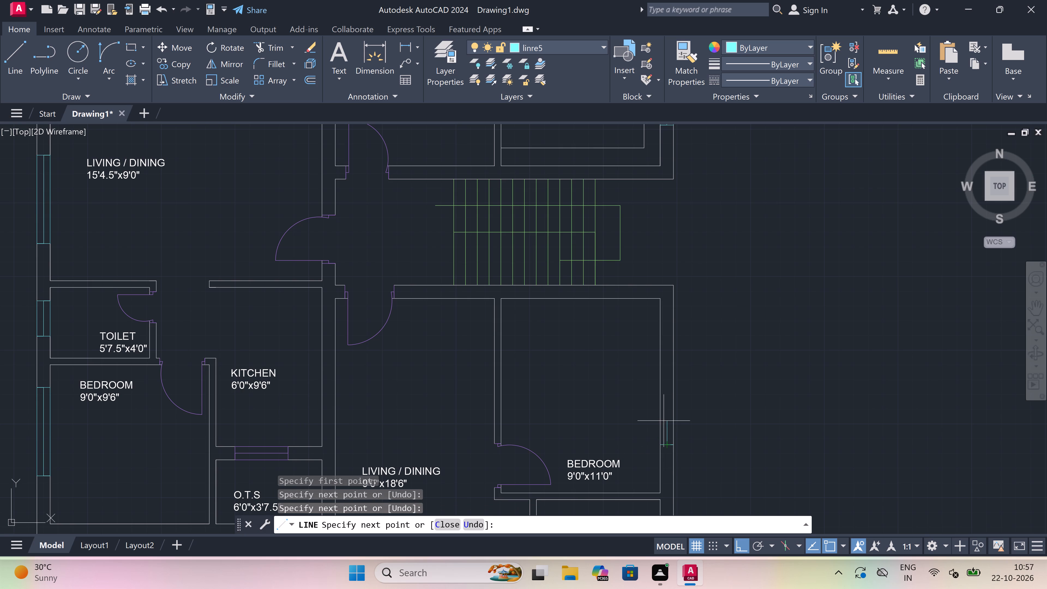
{"action": "type", "text": "5'"}
{"action": "key", "text": "space"}
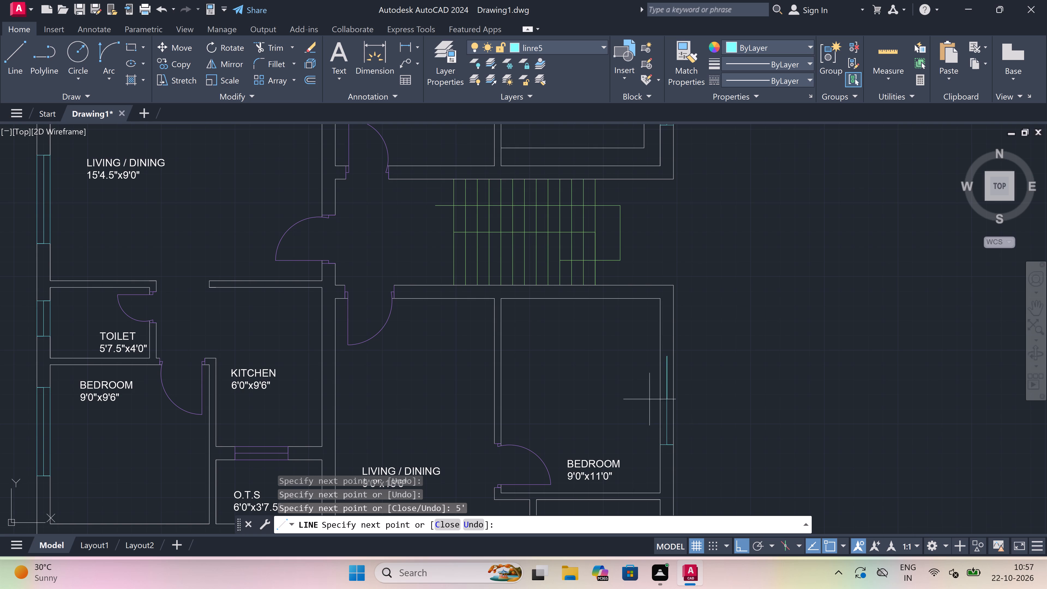
{"action": "left_click", "coordinate": [656, 354]}
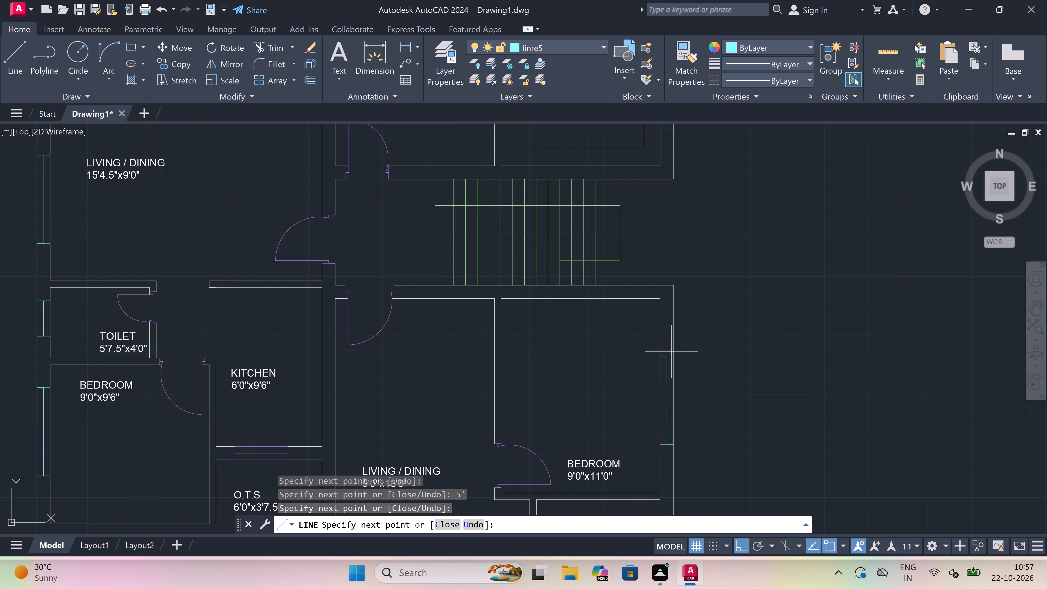
{"action": "left_click", "coordinate": [674, 355]}
{"action": "key", "text": "Escape"}
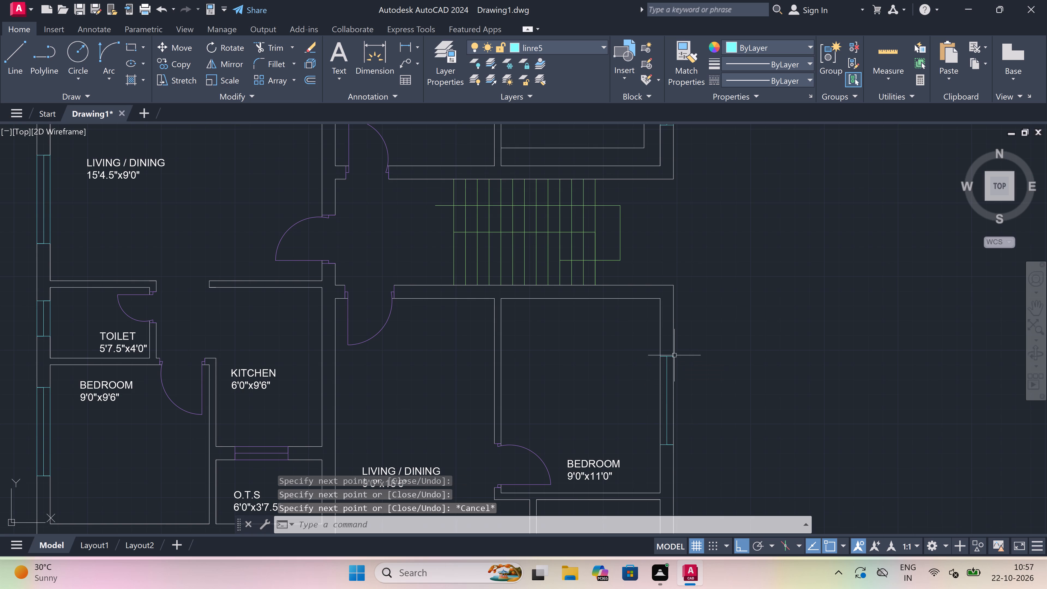
Trim the outer and inner wall lines between the end lines of the 9'0"x11'0" bedroom's east window.
{"action": "key", "text": "t"}
{"action": "key", "text": "r"}
{"action": "key", "text": "space"}
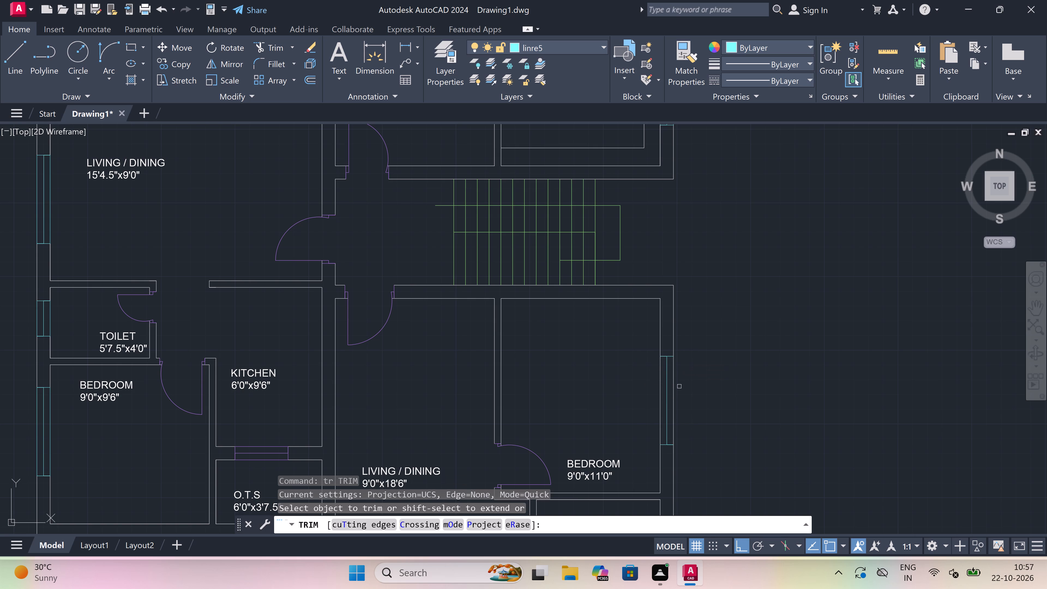
{"action": "left_click", "coordinate": [673, 395]}
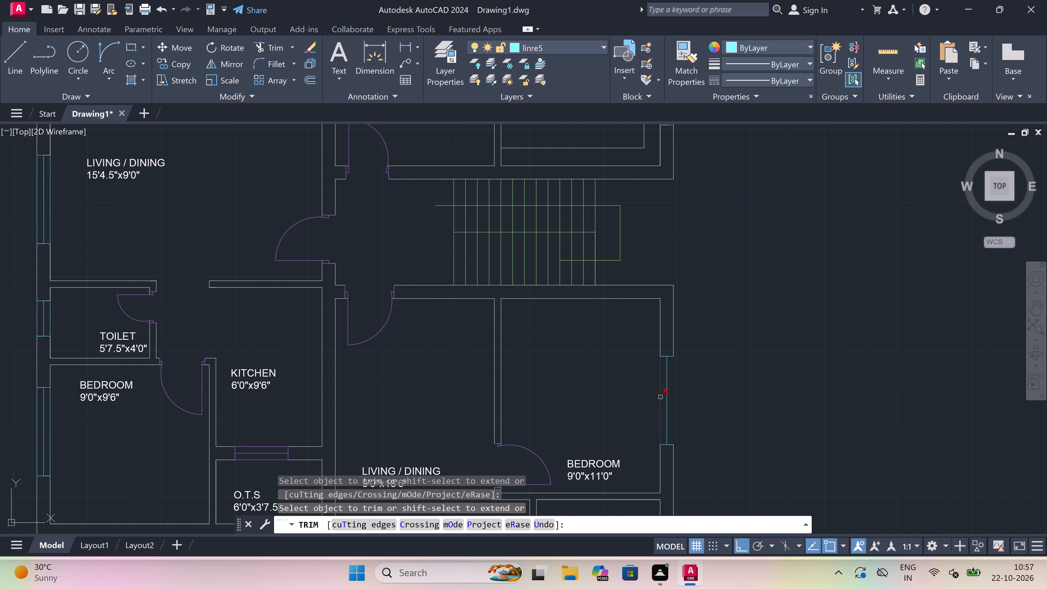
{"action": "left_click", "coordinate": [661, 397]}
{"action": "key", "text": "Escape"}
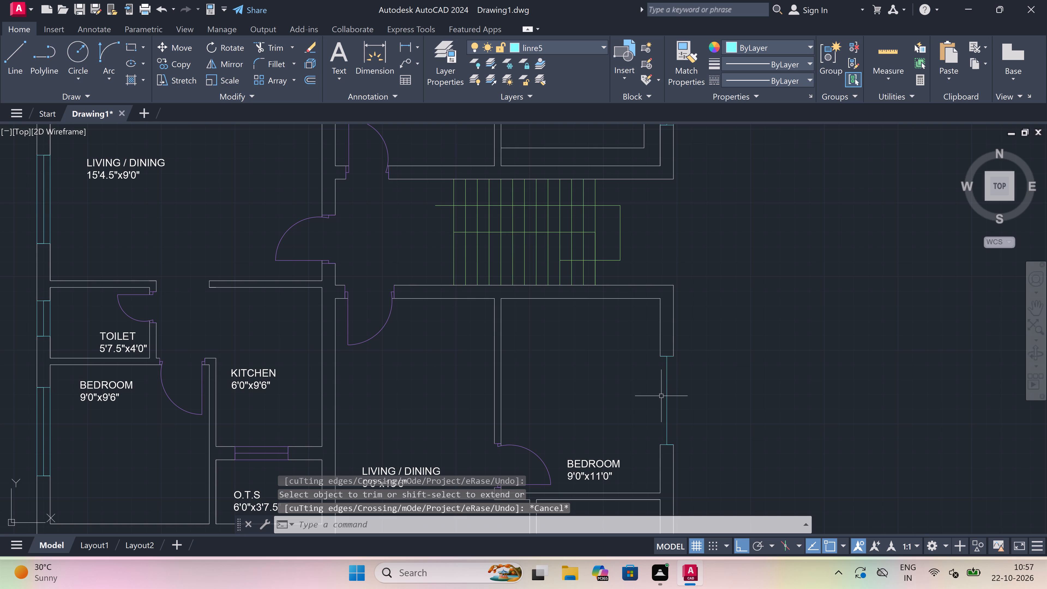
Draw the inner and outer lines across the trimmed opening to close the 9'0"x11'0" bedroom's east window.
{"action": "key", "text": "l"}
{"action": "key", "text": "space"}
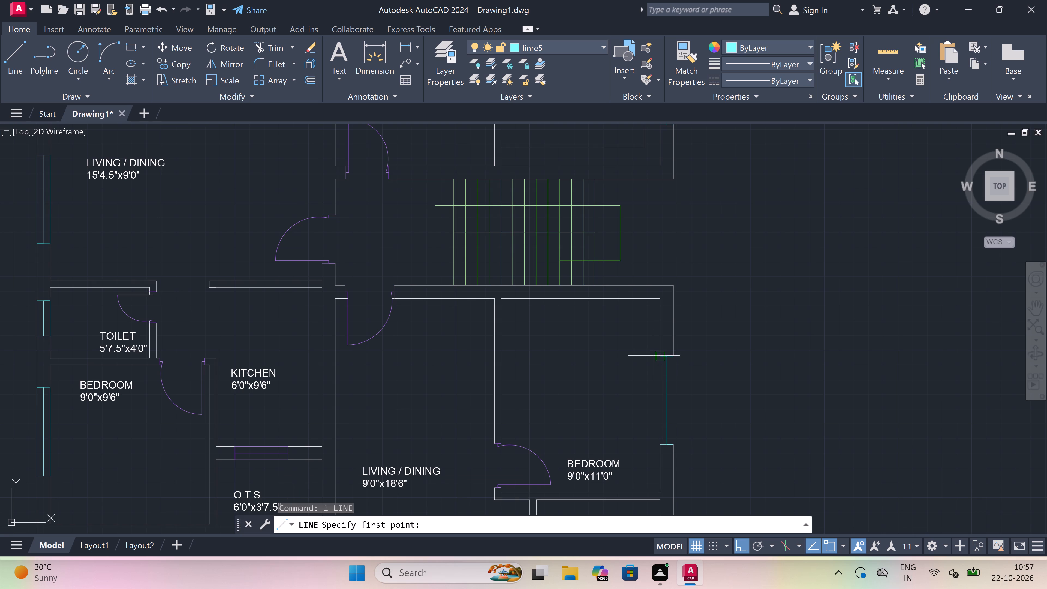
{"action": "left_click", "coordinate": [657, 356]}
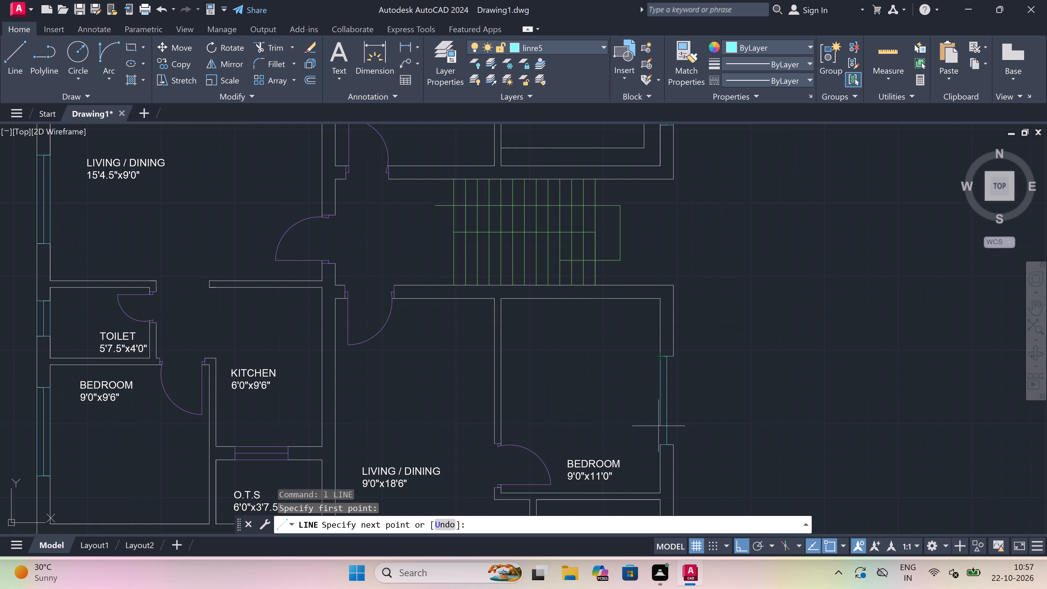
{"action": "left_click", "coordinate": [661, 443]}
{"action": "key", "text": "Escape"}
{"action": "key", "text": "space"}
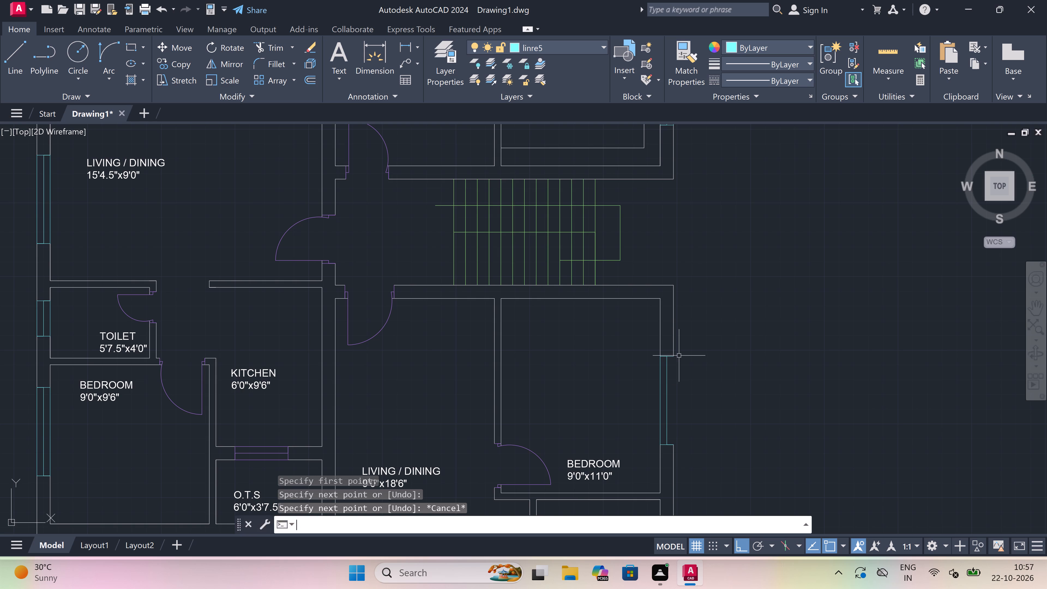
{"action": "left_click", "coordinate": [679, 358]}
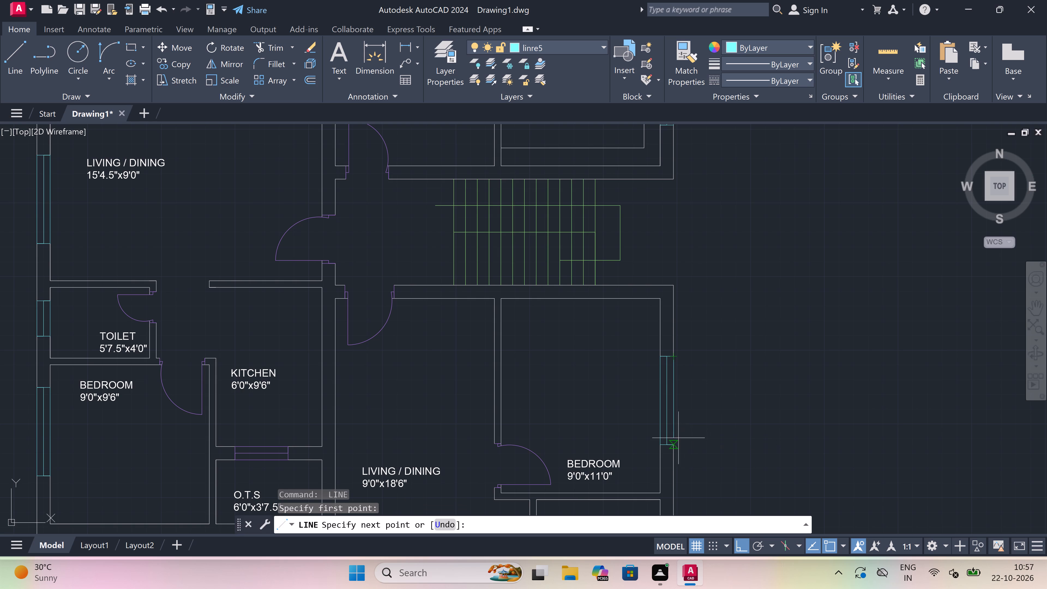
{"action": "left_click", "coordinate": [677, 442]}
{"action": "key", "text": "Escape"}
Draw a window's end lines and a 5' centre line in the 9'0"x11'0" bedroom's north wall, beside the staircase.
{"action": "scroll", "coordinate": [642, 390], "scroll_direction": "down", "scroll_amount": 3}
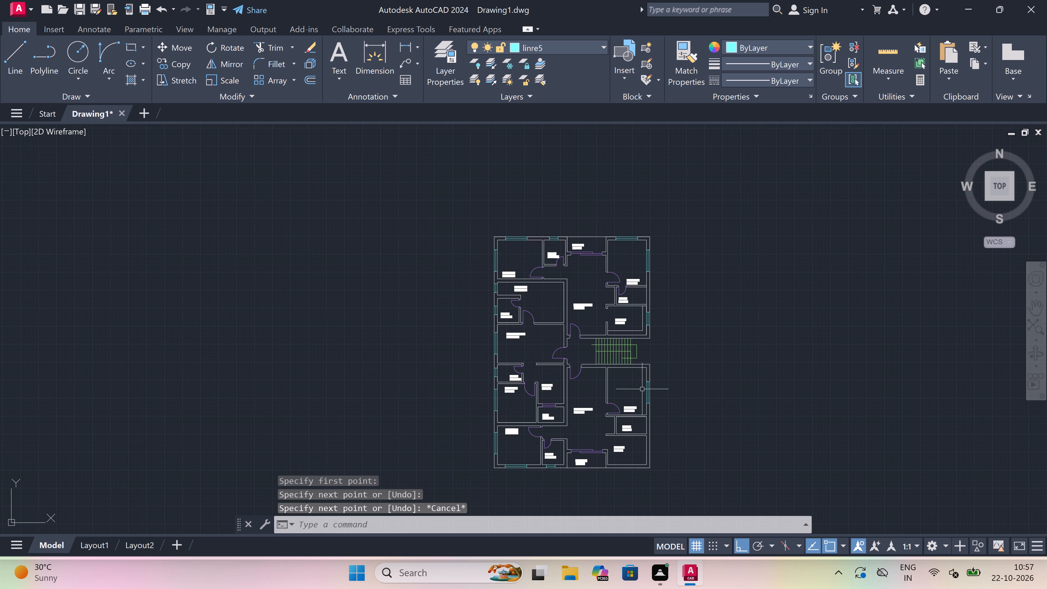
{"action": "scroll", "coordinate": [629, 363], "scroll_direction": "up", "scroll_amount": 5}
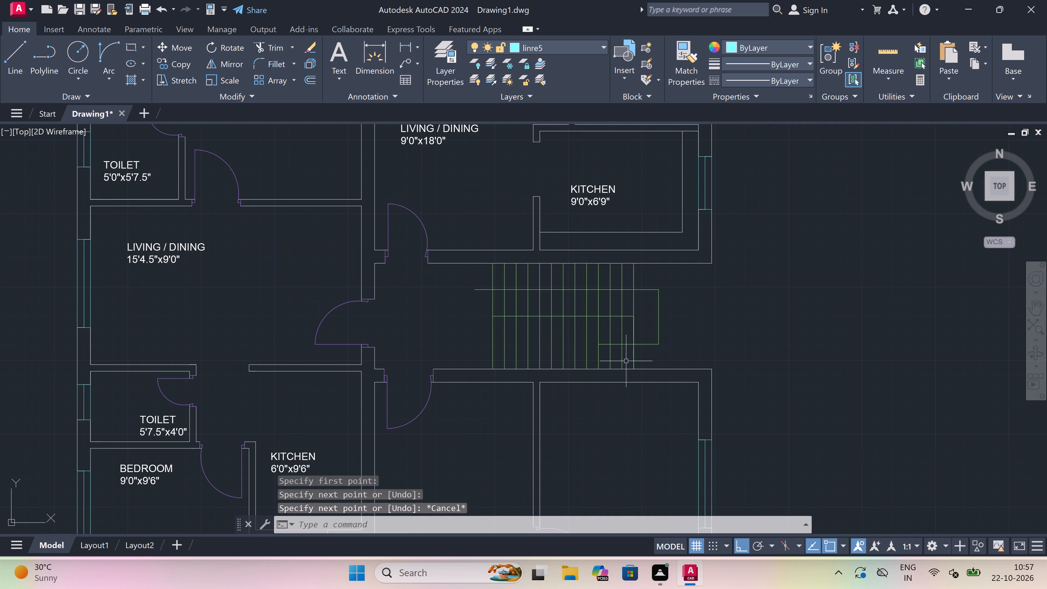
{"action": "key", "text": "space"}
{"action": "left_click", "coordinate": [508, 385]}
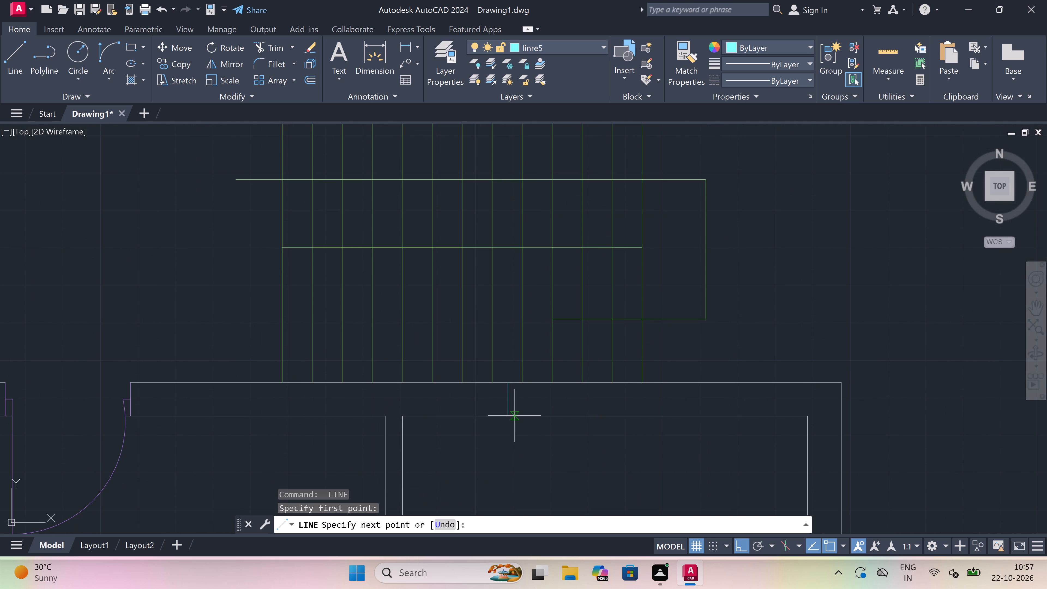
{"action": "left_click", "coordinate": [512, 414]}
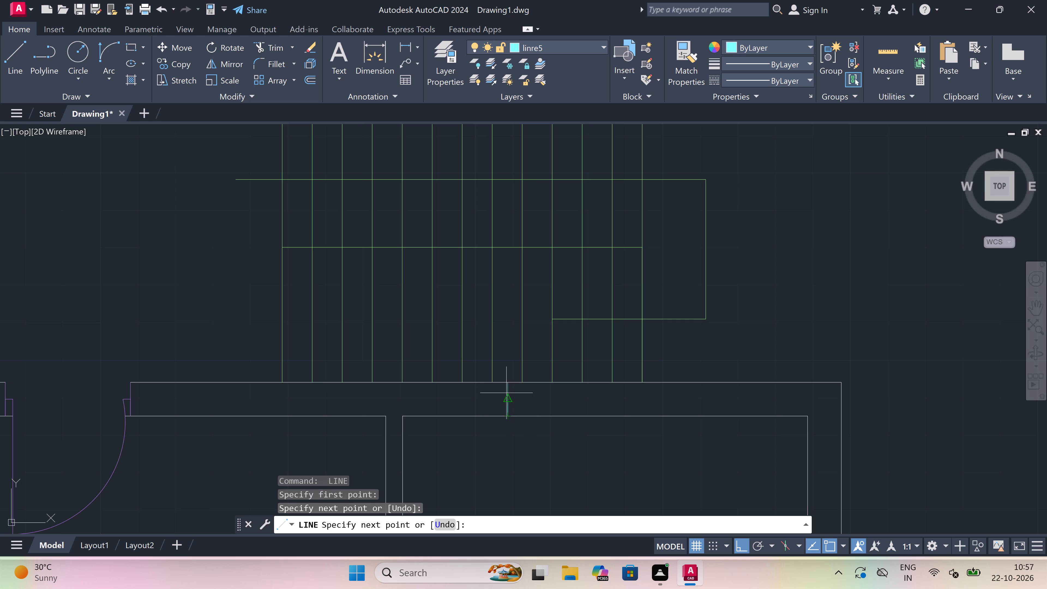
{"action": "left_click", "coordinate": [506, 393]}
{"action": "key", "text": "5"}
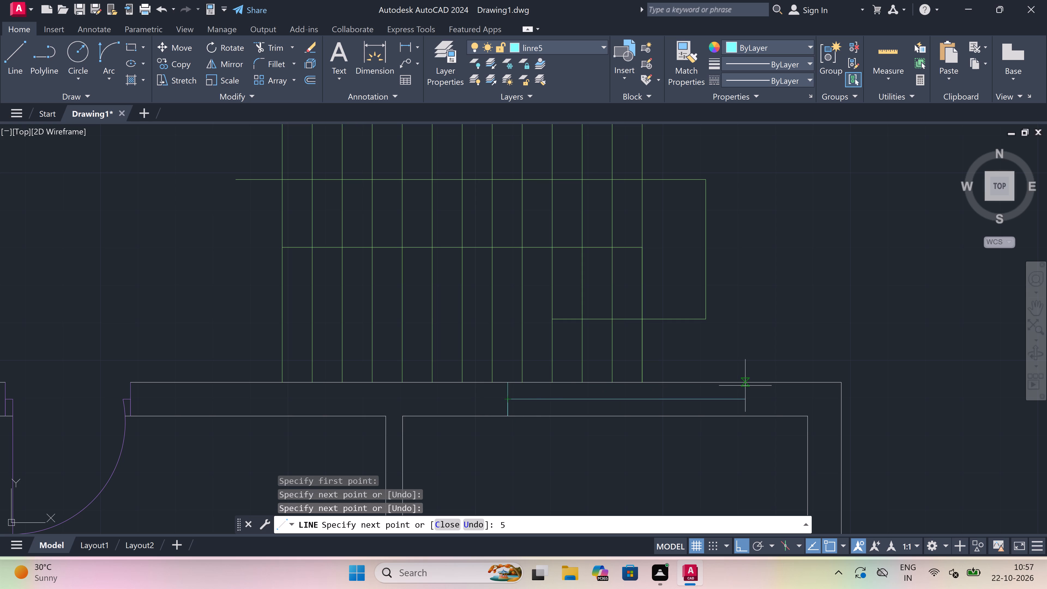
{"action": "key", "text": "apostrophe"}
{"action": "key", "text": "space"}
{"action": "left_click", "coordinate": [735, 381]}
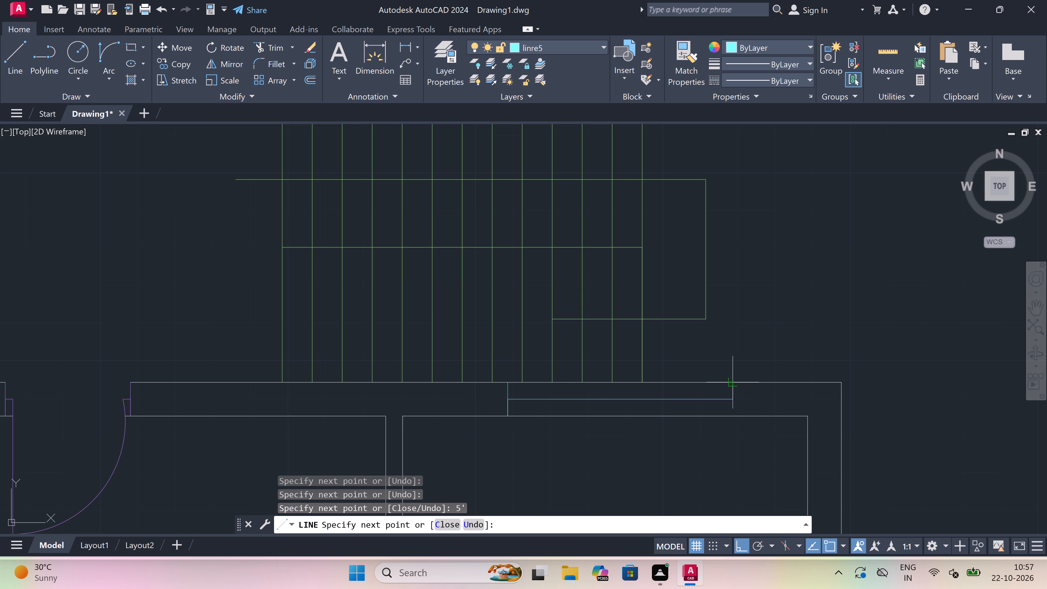
{"action": "left_click", "coordinate": [735, 417]}
{"action": "key", "text": "Escape"}
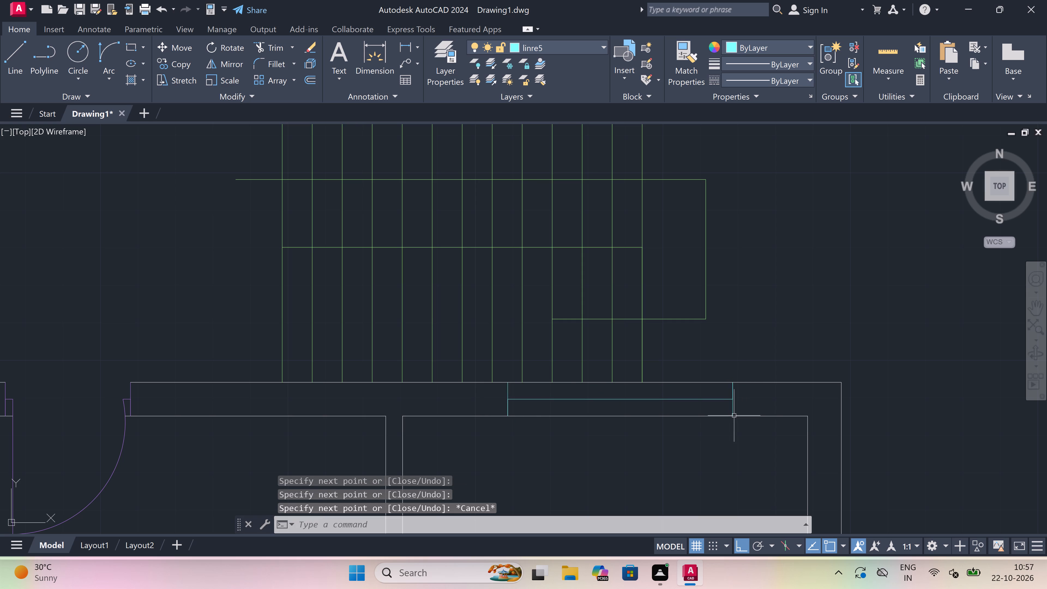
Trim every wall line segment between the end lines of the 9'0"x11'0" bedroom's north window, keeping the stair lines.
{"action": "key", "text": "t"}
{"action": "key", "text": "r"}
{"action": "key", "text": "space"}
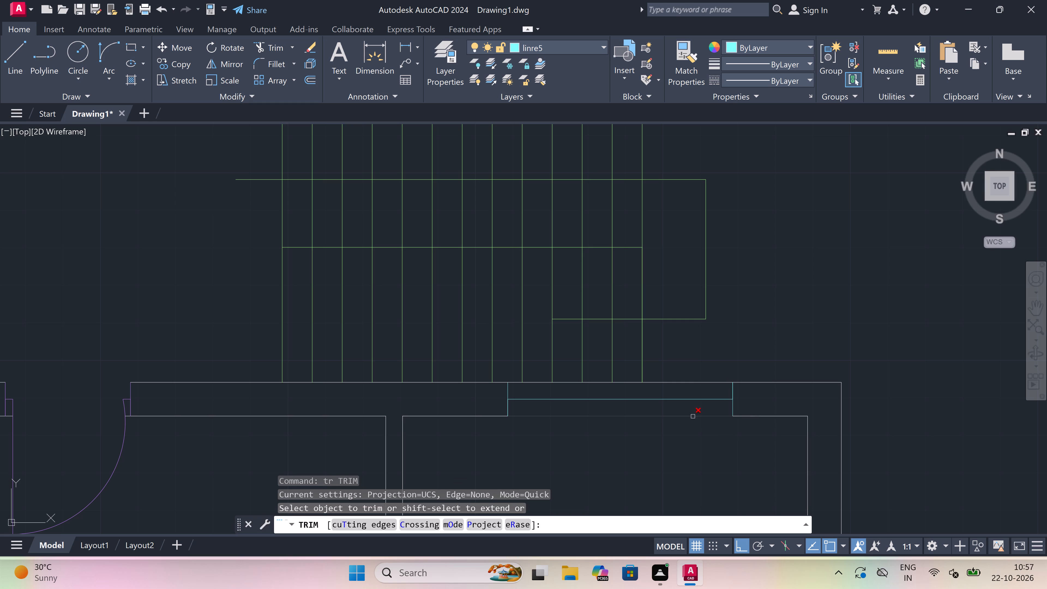
{"action": "left_click", "coordinate": [693, 416]}
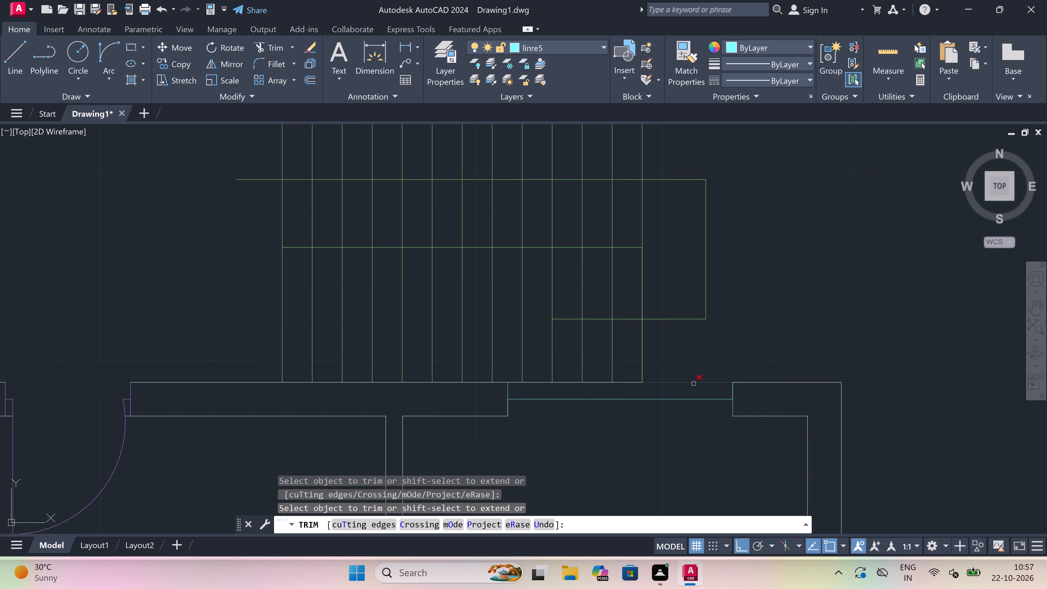
{"action": "left_click", "coordinate": [694, 384]}
{"action": "left_click", "coordinate": [632, 381]}
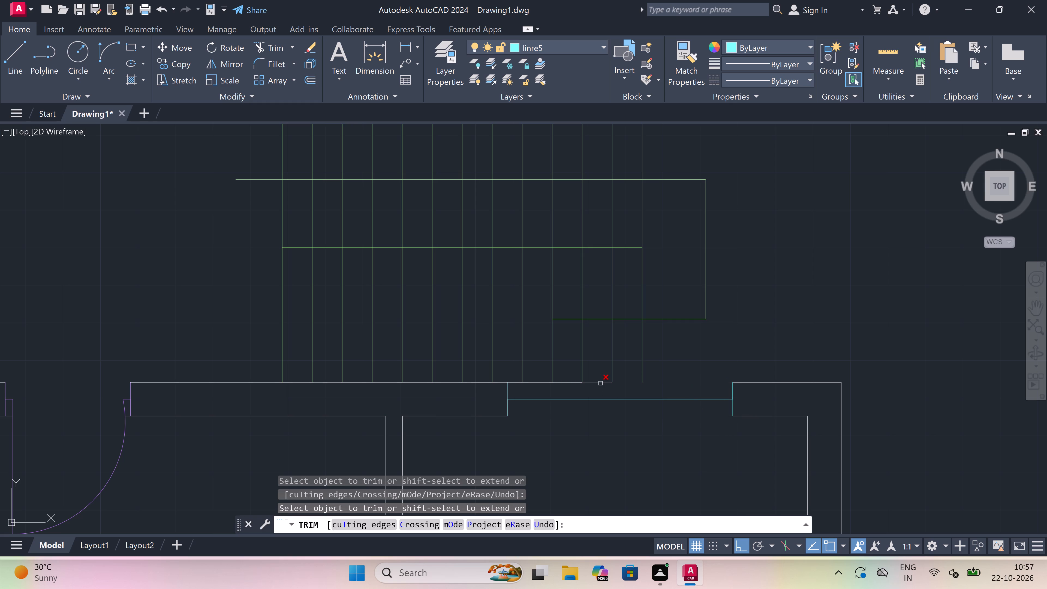
{"action": "left_click", "coordinate": [600, 383]}
{"action": "left_click", "coordinate": [534, 381]}
{"action": "left_click", "coordinate": [559, 382]}
{"action": "left_click", "coordinate": [514, 381]}
{"action": "key", "text": "Escape"}
Draw the outer and inner lines across the trimmed opening to close the bedroom's north window.
{"action": "key", "text": "l"}
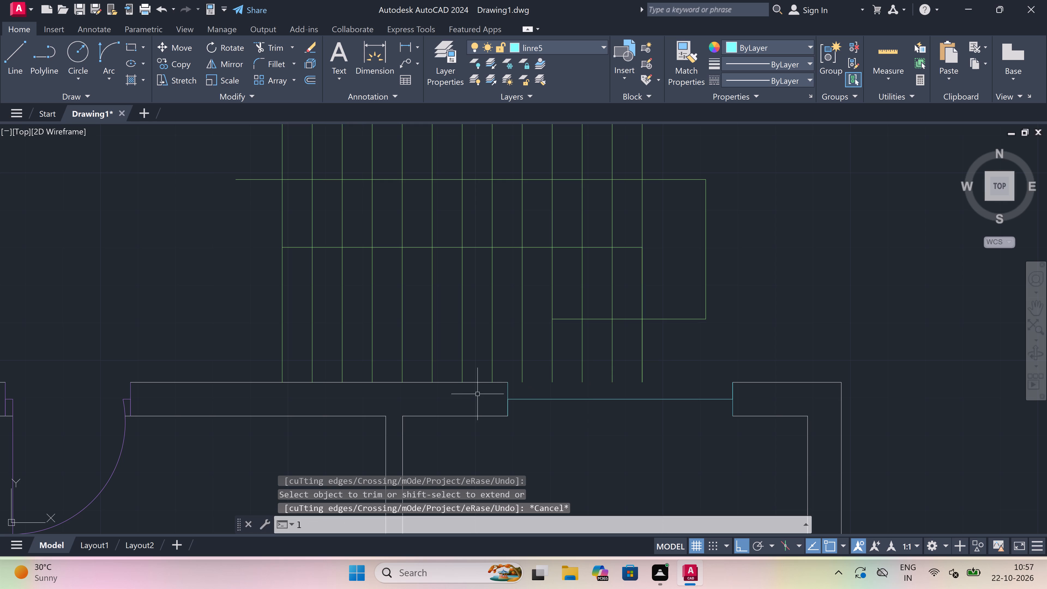
{"action": "key", "text": "space"}
{"action": "left_click", "coordinate": [507, 383]}
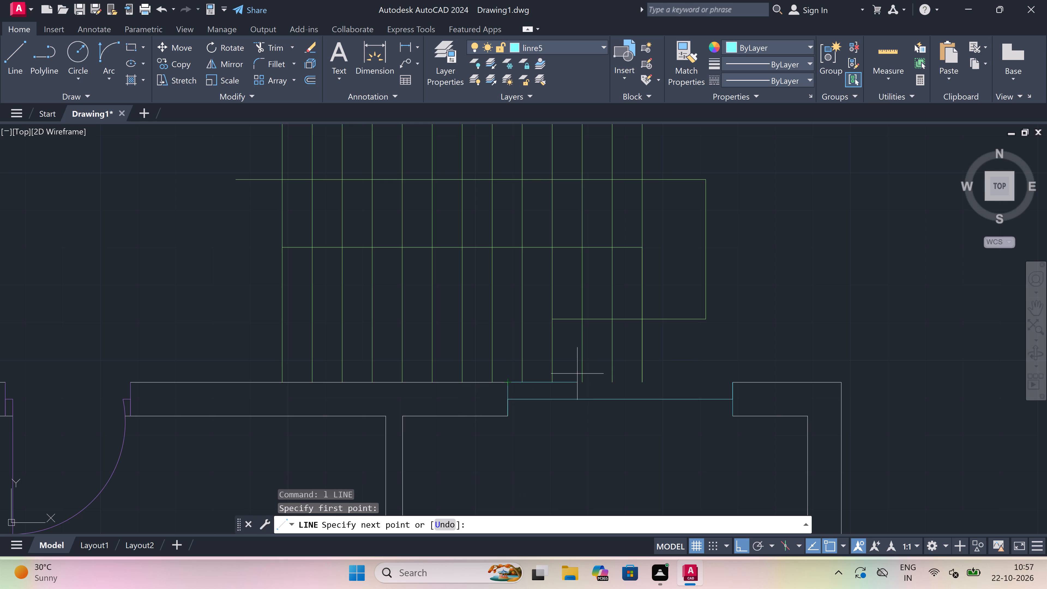
{"action": "left_click", "coordinate": [734, 381]}
{"action": "key", "text": "Escape"}
{"action": "key", "text": "space"}
{"action": "left_click", "coordinate": [733, 418]}
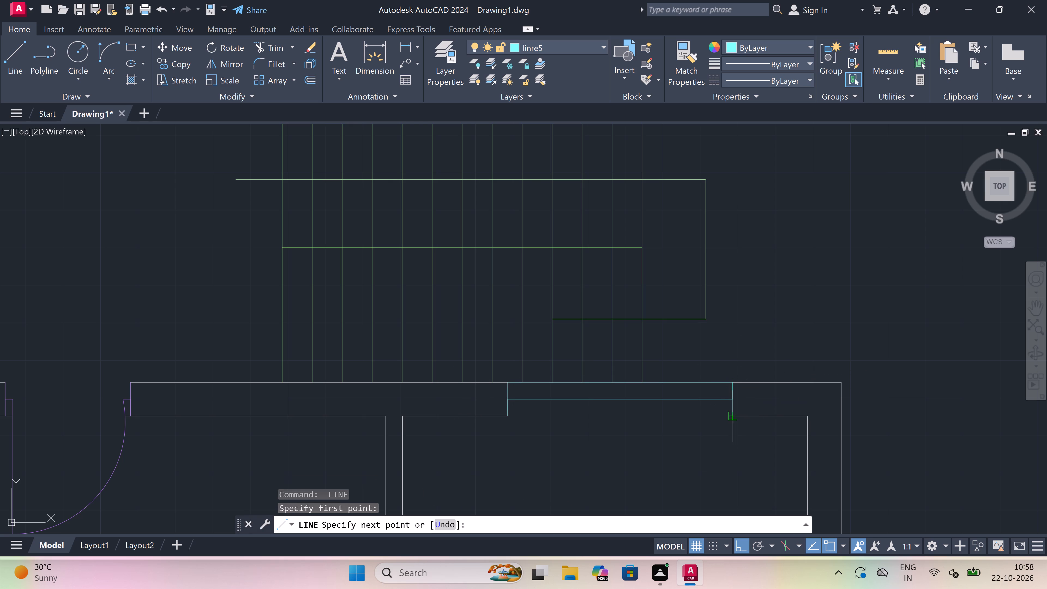
{"action": "left_click", "coordinate": [507, 415]}
{"action": "key", "text": "Escape"}
Draw a window's end lines and a 2' centre line in the east outer wall of the 7'0"x4'0" toilet.
{"action": "scroll", "coordinate": [619, 362], "scroll_direction": "down", "scroll_amount": 4}
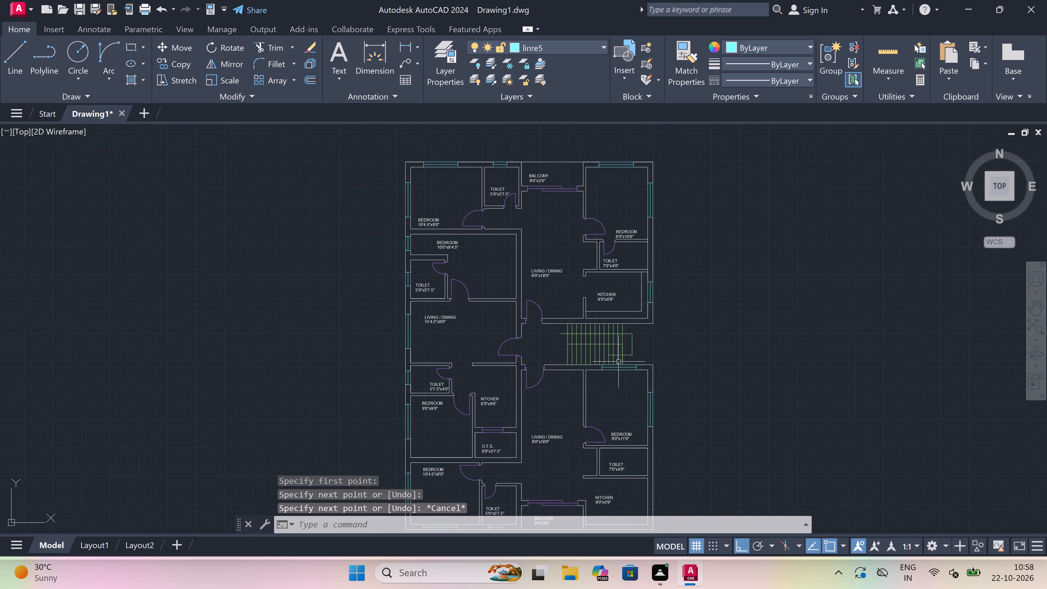
{"action": "scroll", "coordinate": [618, 370], "scroll_direction": "down", "scroll_amount": 2}
{"action": "scroll", "coordinate": [628, 399], "scroll_direction": "up", "scroll_amount": 4}
{"action": "scroll", "coordinate": [628, 399], "scroll_direction": "down", "scroll_amount": 3}
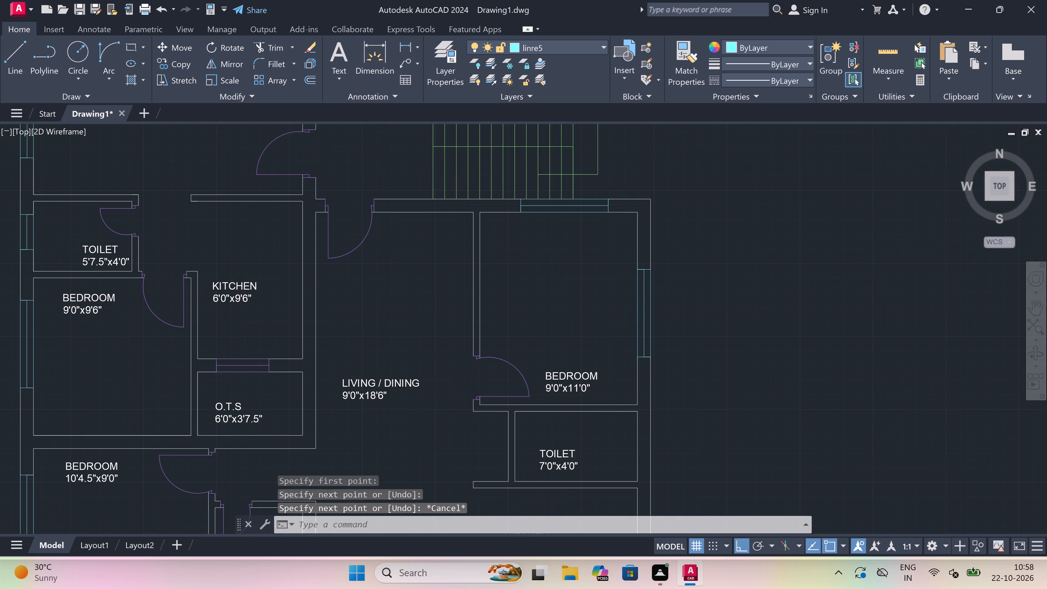
{"action": "scroll", "coordinate": [632, 410], "scroll_direction": "up", "scroll_amount": 5}
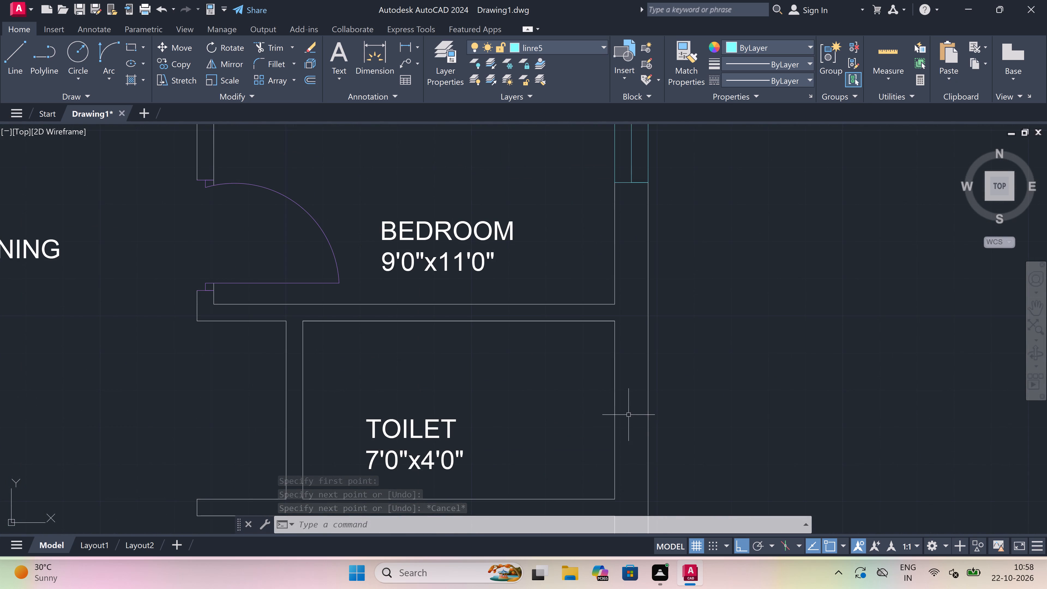
{"action": "key", "text": "space"}
{"action": "left_click", "coordinate": [617, 457]}
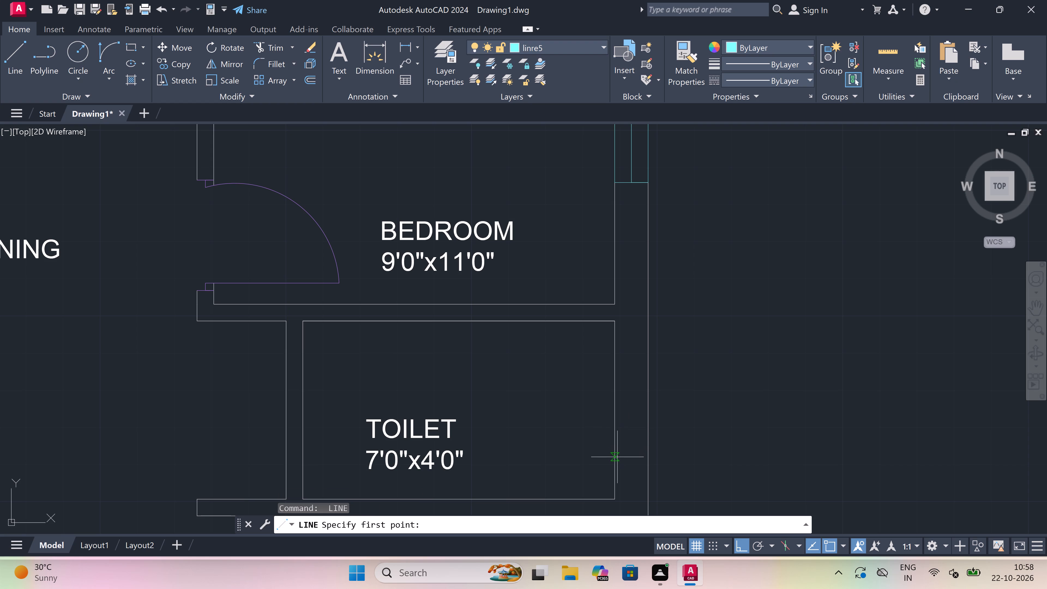
{"action": "left_click", "coordinate": [650, 453]}
{"action": "left_click", "coordinate": [632, 456]}
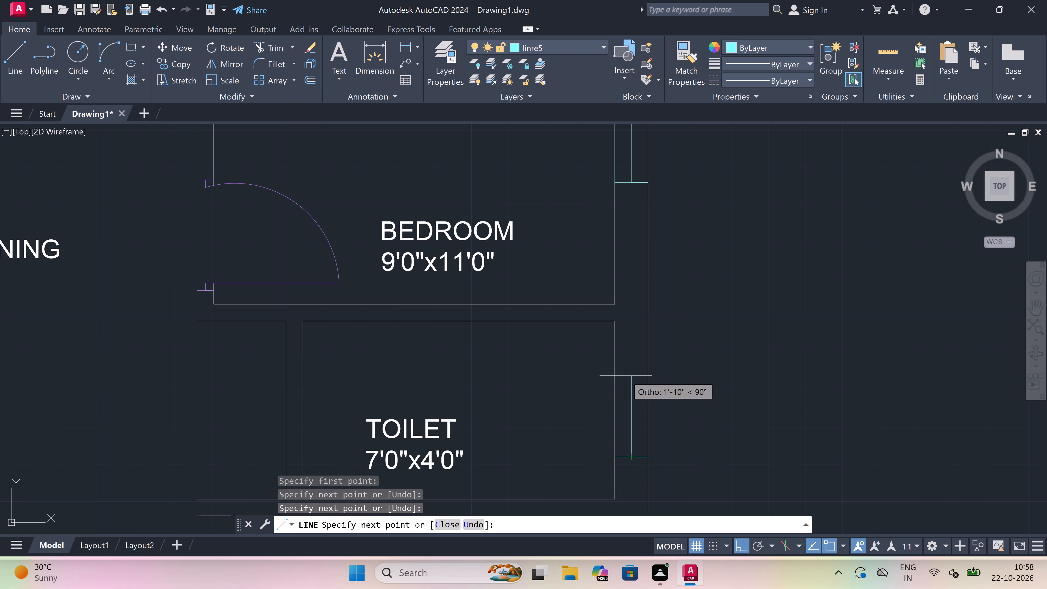
{"action": "type", "text": "2'"}
{"action": "key", "text": "space"}
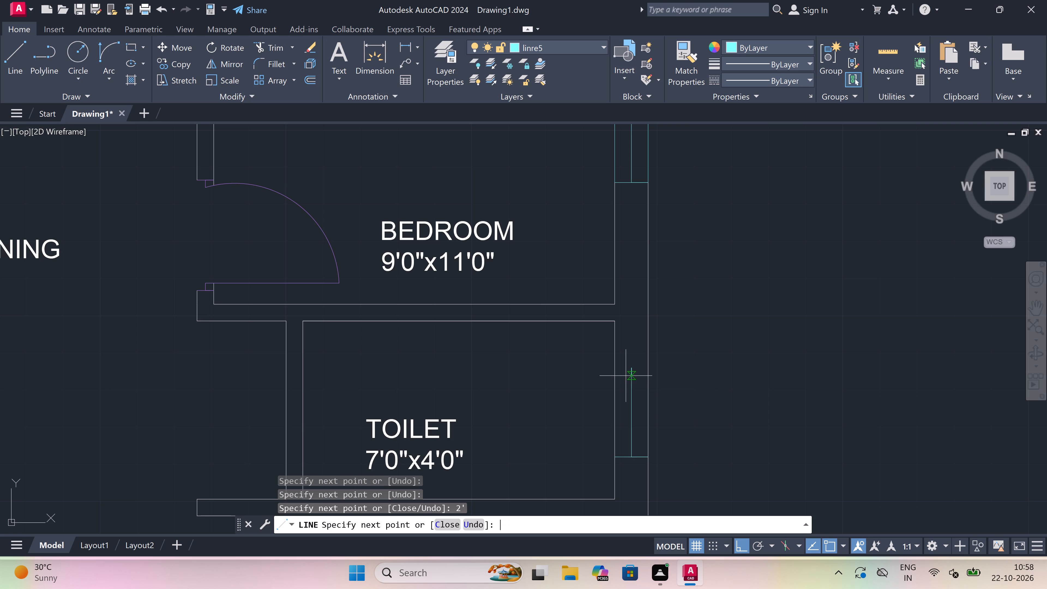
{"action": "left_click", "coordinate": [620, 366]}
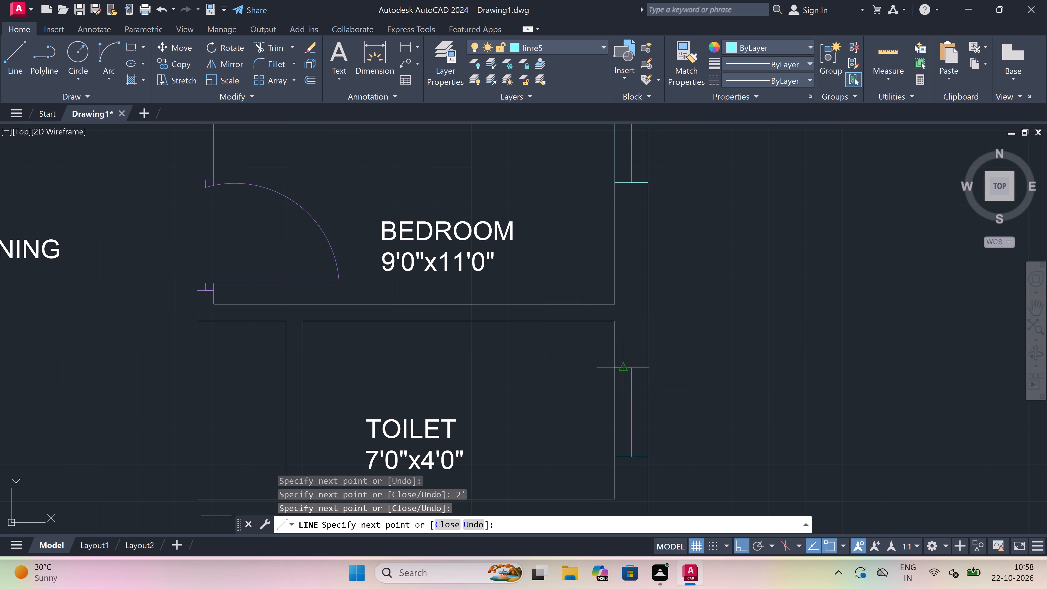
{"action": "left_click", "coordinate": [648, 362]}
{"action": "key", "text": "Escape"}
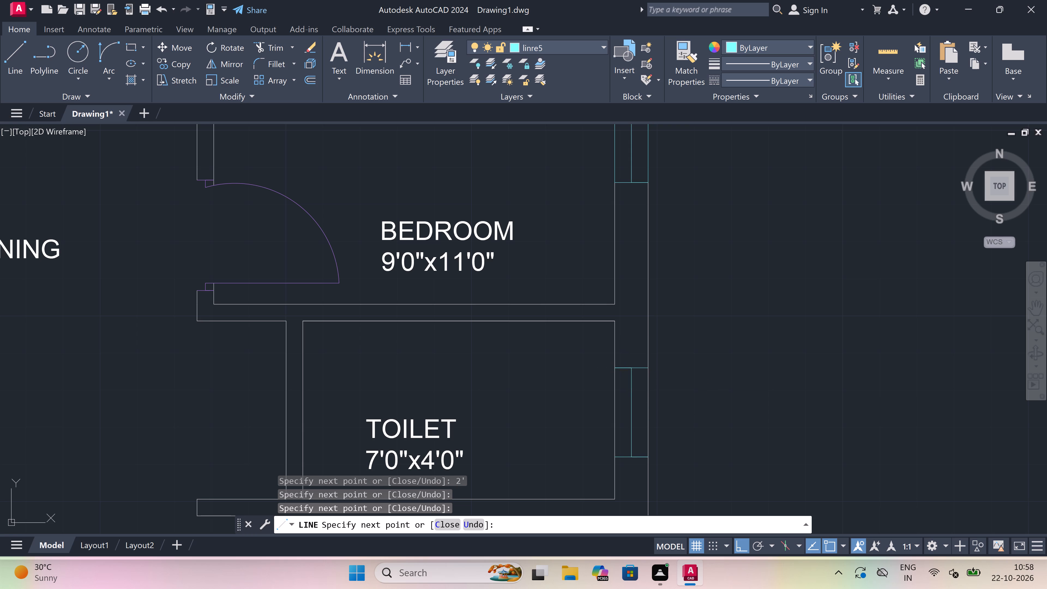
Trim the outer and inner wall lines between the end lines of the 7'0"x4'0" toilet's east window.
{"action": "key", "text": "t"}
{"action": "key", "text": "r"}
{"action": "key", "text": "space"}
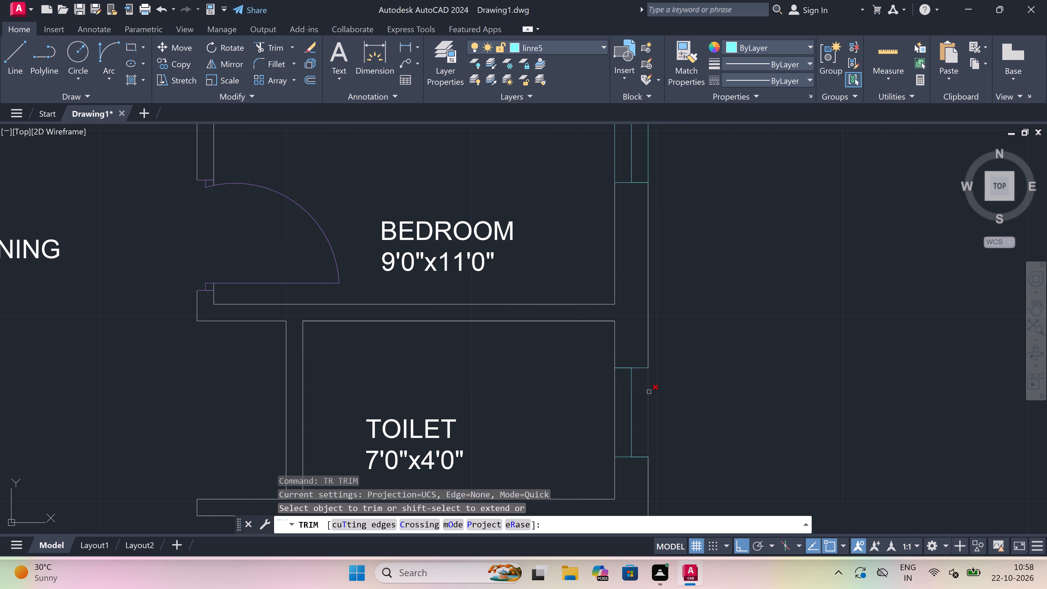
{"action": "left_click", "coordinate": [650, 393]}
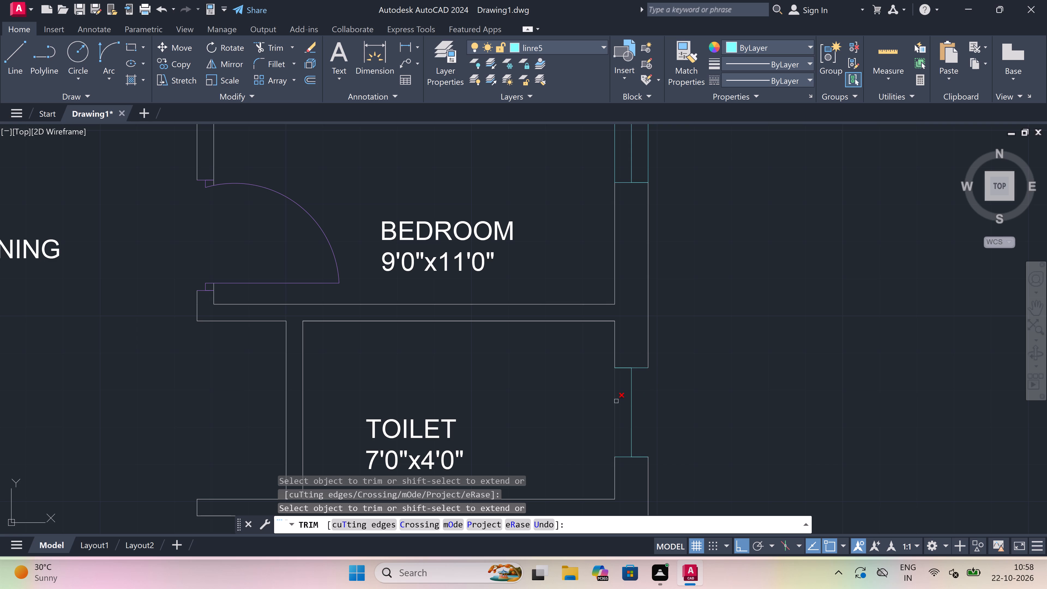
{"action": "left_click", "coordinate": [615, 400]}
{"action": "key", "text": "Escape"}
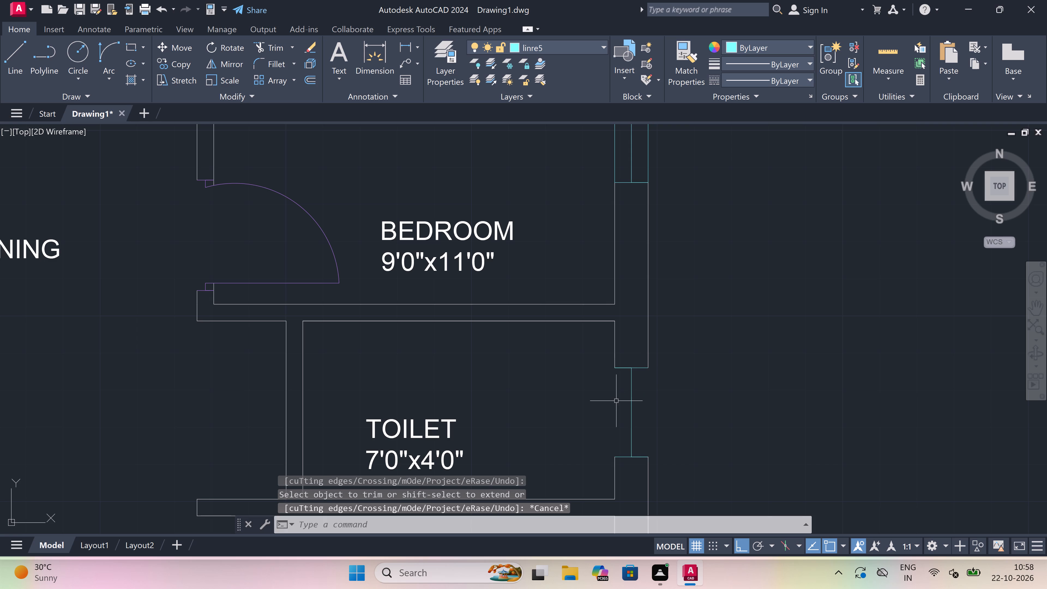
Draw the inner and outer lines across the trimmed opening to close the 7'0"x4'0" toilet's east window.
{"action": "type", "text": "l"}
{"action": "key", "text": "space"}
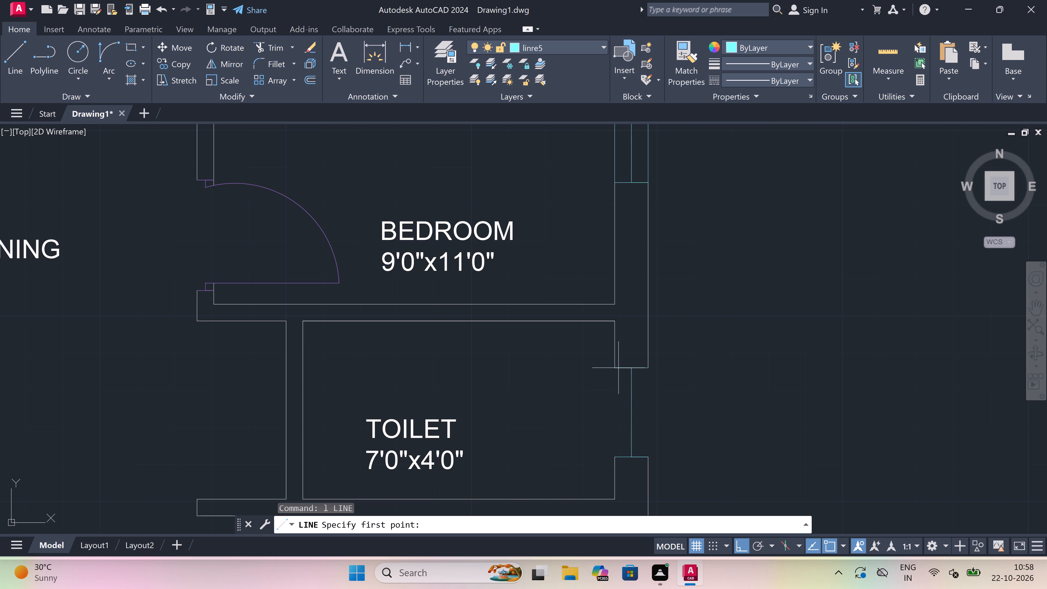
{"action": "left_click", "coordinate": [618, 366]}
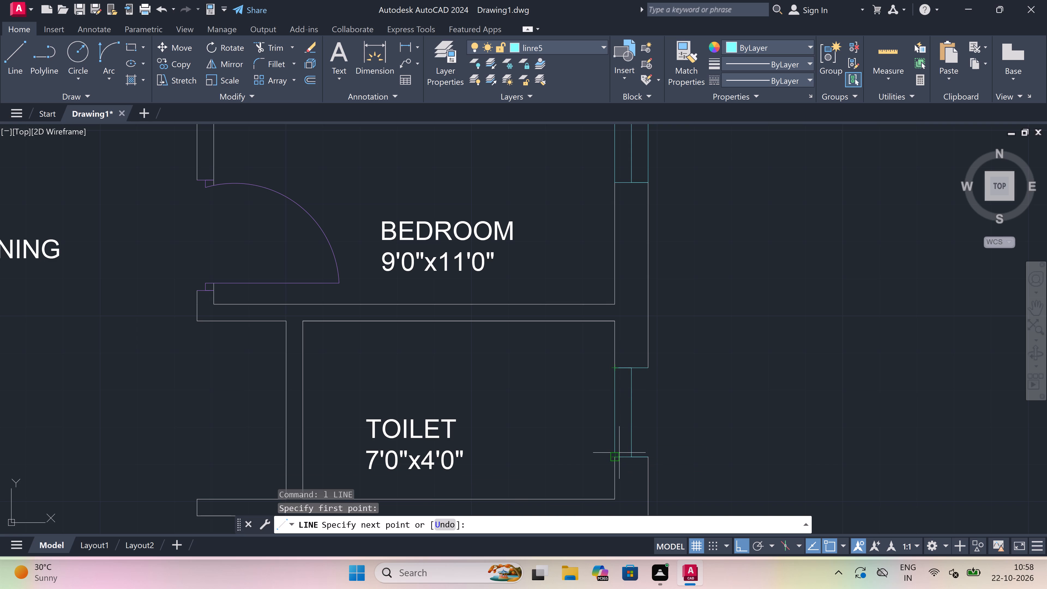
{"action": "left_click", "coordinate": [619, 453]}
{"action": "key", "text": "Escape"}
{"action": "key", "text": "space"}
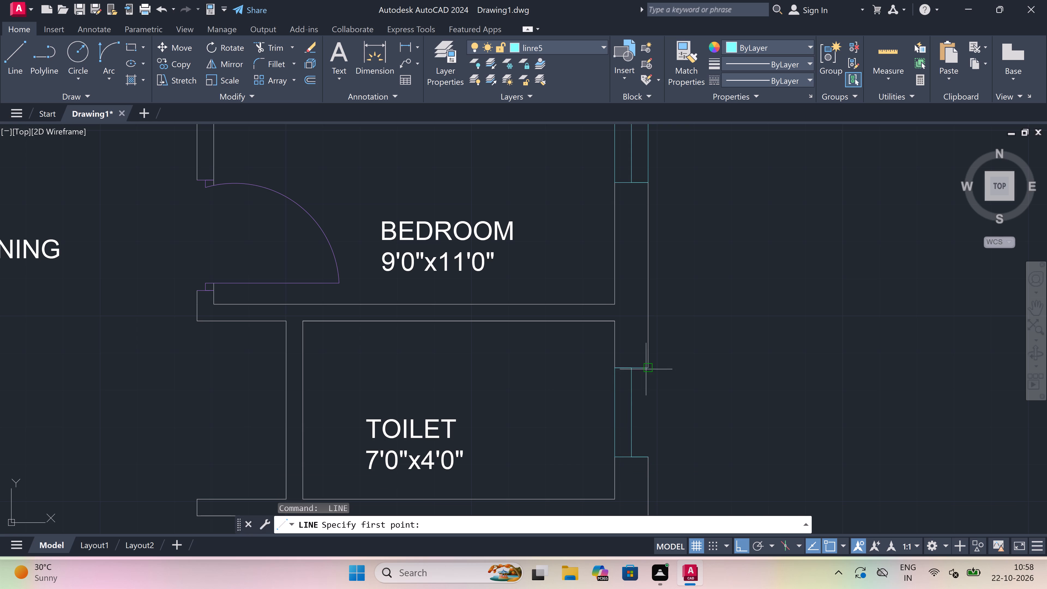
{"action": "left_click", "coordinate": [651, 366]}
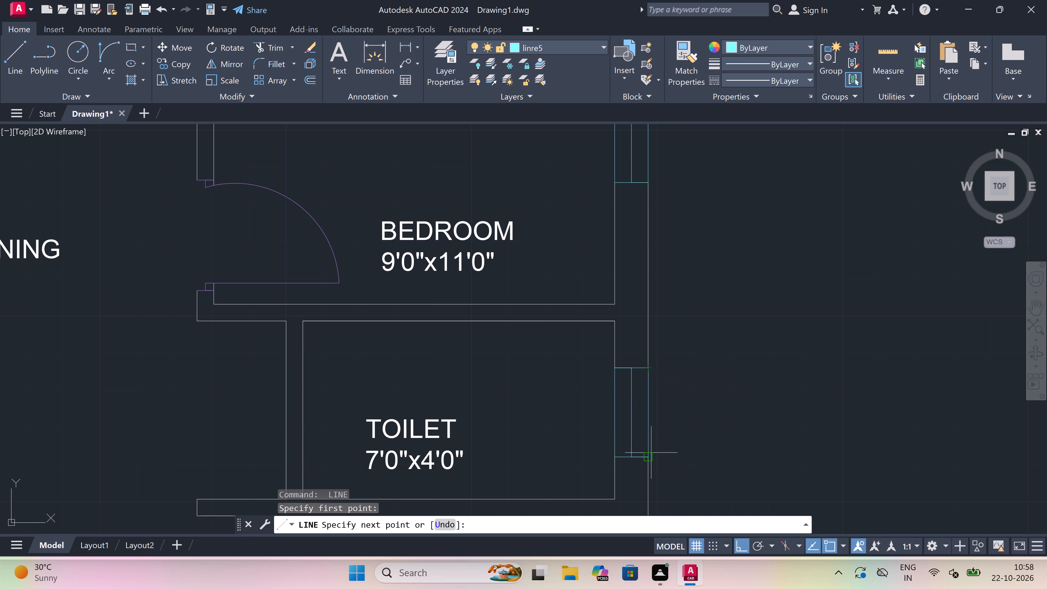
{"action": "left_click", "coordinate": [647, 458]}
{"action": "key", "text": "Escape"}
Draw a window's end lines and a 3' centre line in the south outer wall of the southeast 9'0"x6'9" kitchen.
{"action": "scroll", "coordinate": [605, 374], "scroll_direction": "down", "scroll_amount": 4}
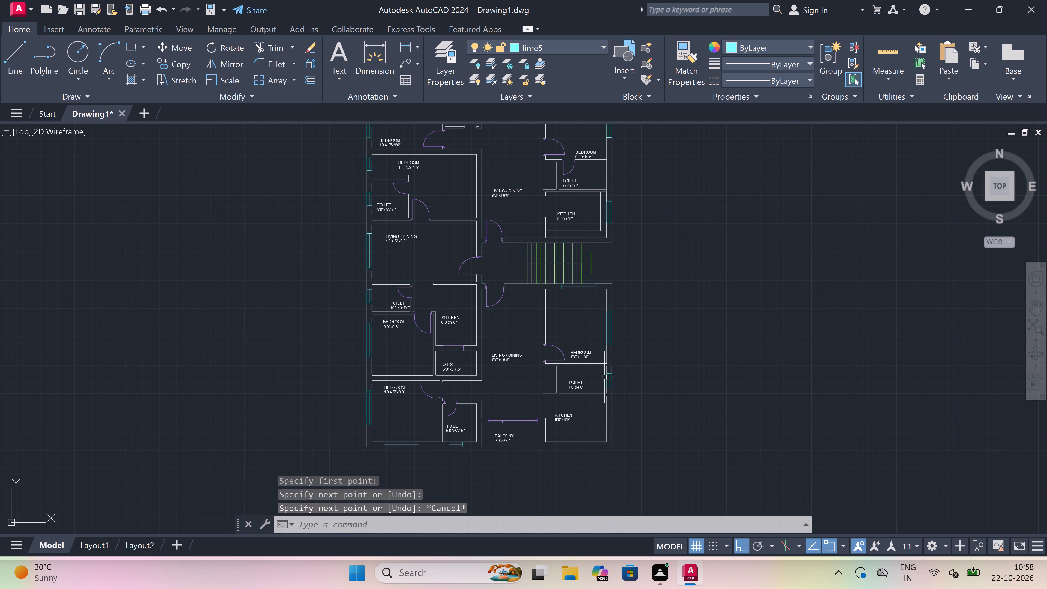
{"action": "scroll", "coordinate": [570, 431], "scroll_direction": "up", "scroll_amount": 2}
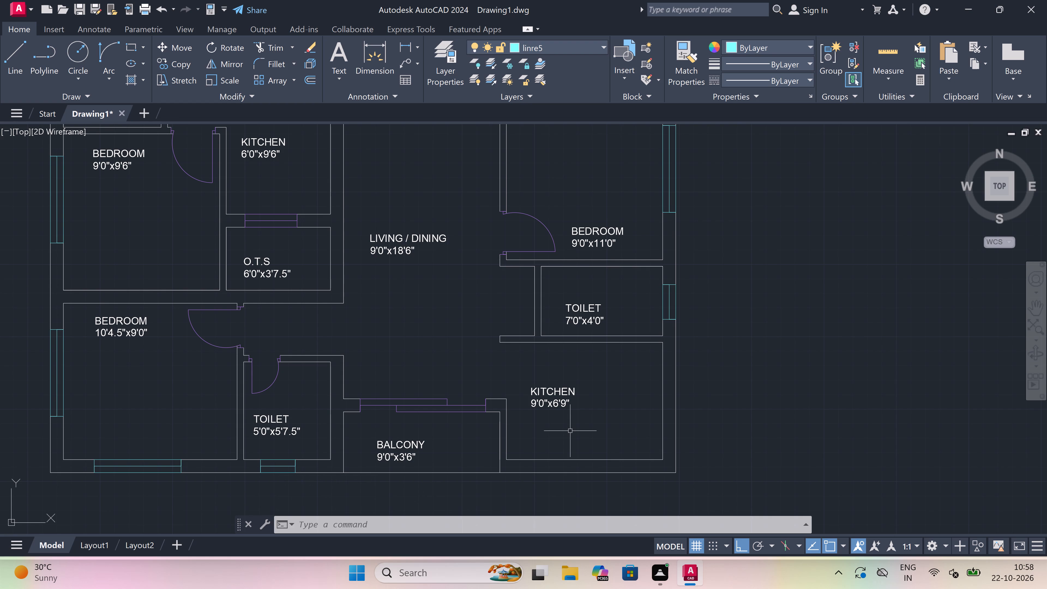
{"action": "scroll", "coordinate": [567, 455], "scroll_direction": "up", "scroll_amount": 2}
{"action": "key", "text": "space"}
{"action": "left_click", "coordinate": [545, 469]}
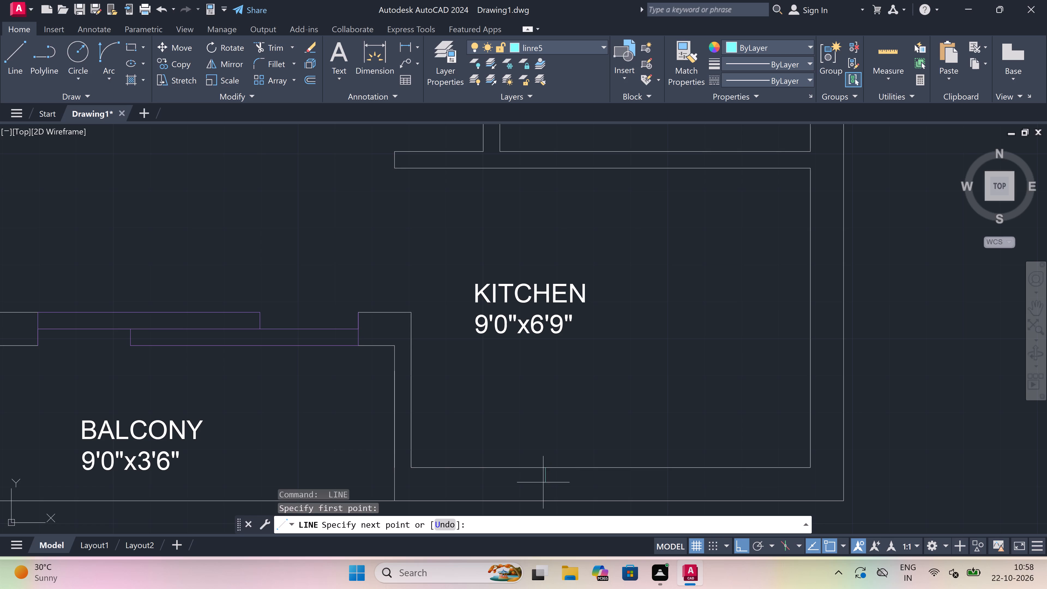
{"action": "left_click", "coordinate": [550, 501]}
{"action": "left_click", "coordinate": [547, 488]}
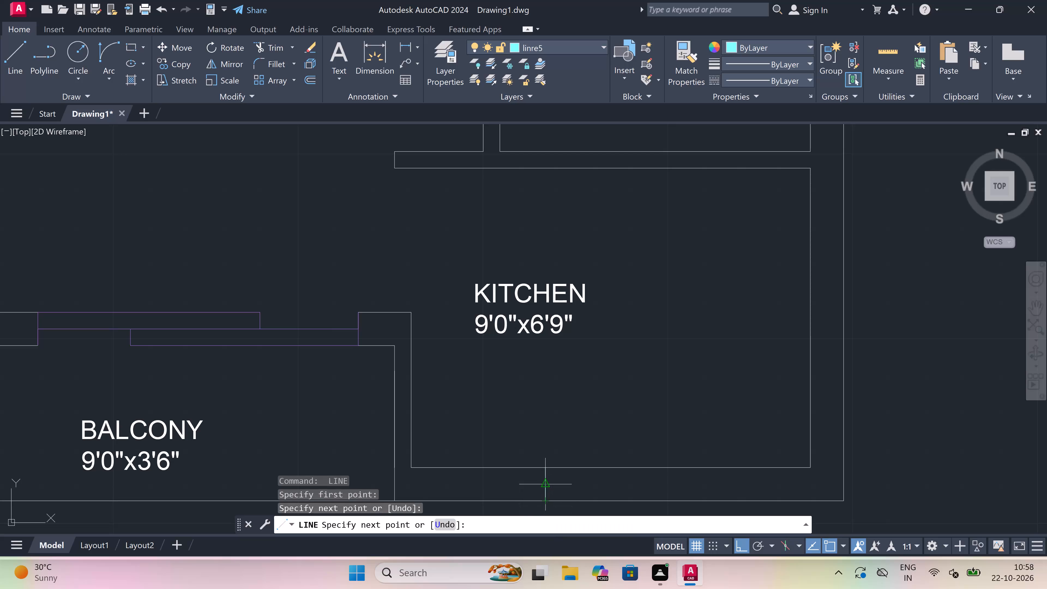
{"action": "key", "text": "3"}
{"action": "type", "text": "'"}
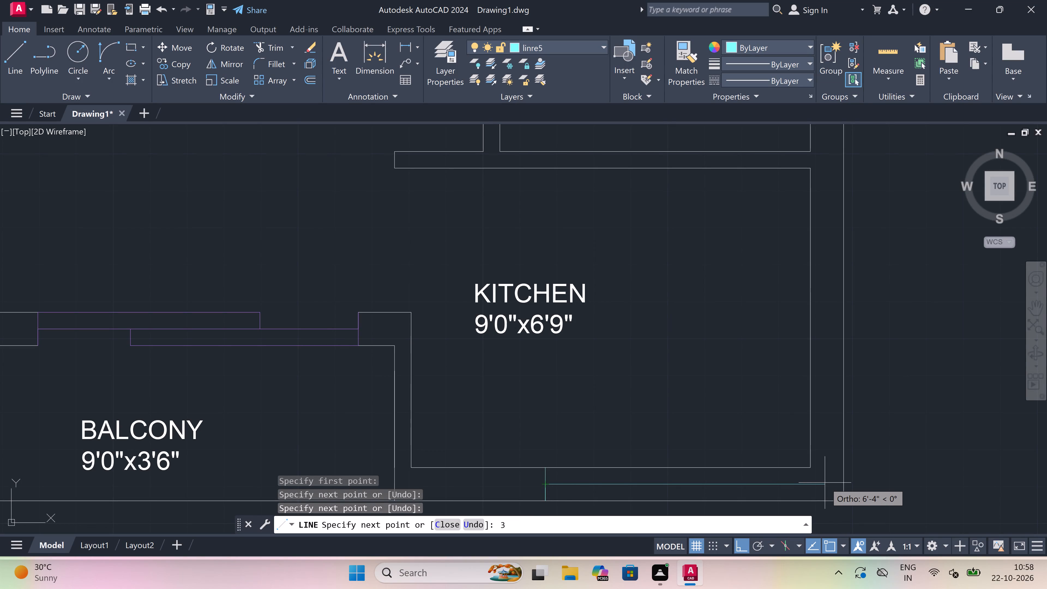
{"action": "key", "text": "space"}
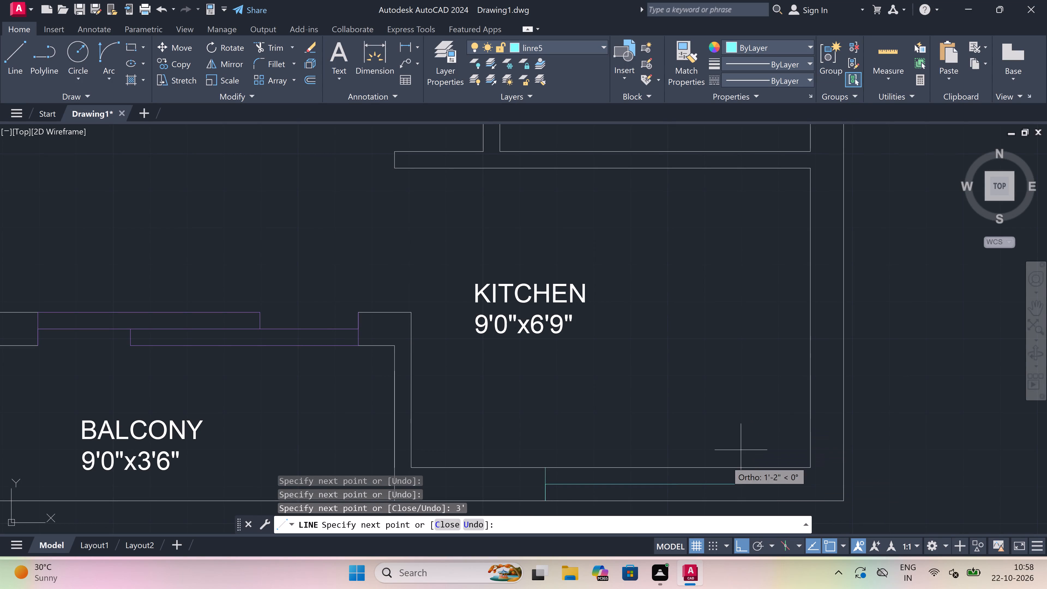
{"action": "left_click", "coordinate": [677, 471]}
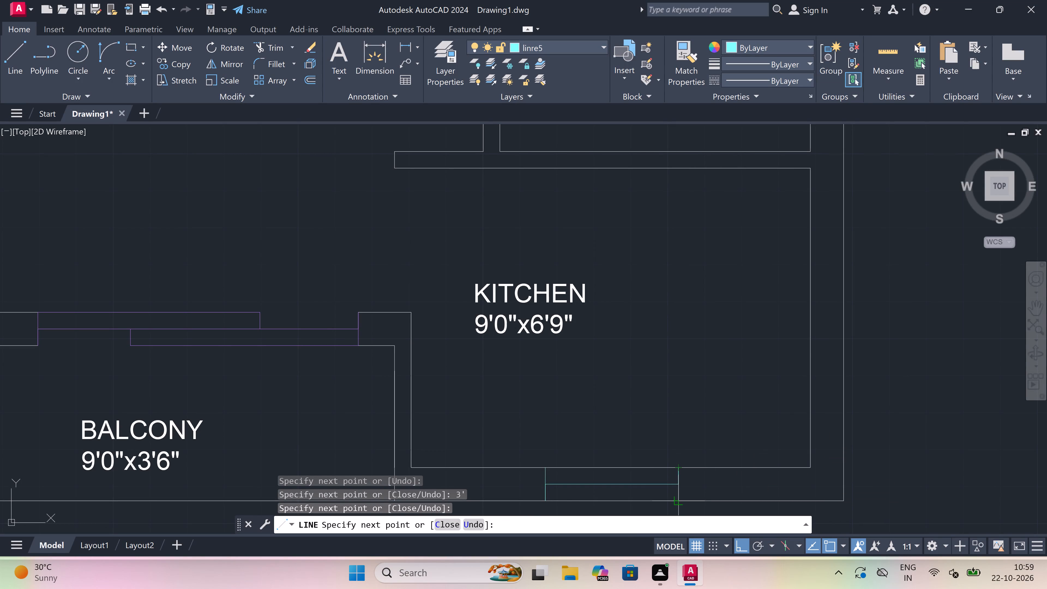
{"action": "left_click", "coordinate": [679, 498]}
{"action": "key", "text": "Escape"}
Trim the outer and inner wall lines between the end lines of the southeast kitchen's south window.
{"action": "key", "text": "t"}
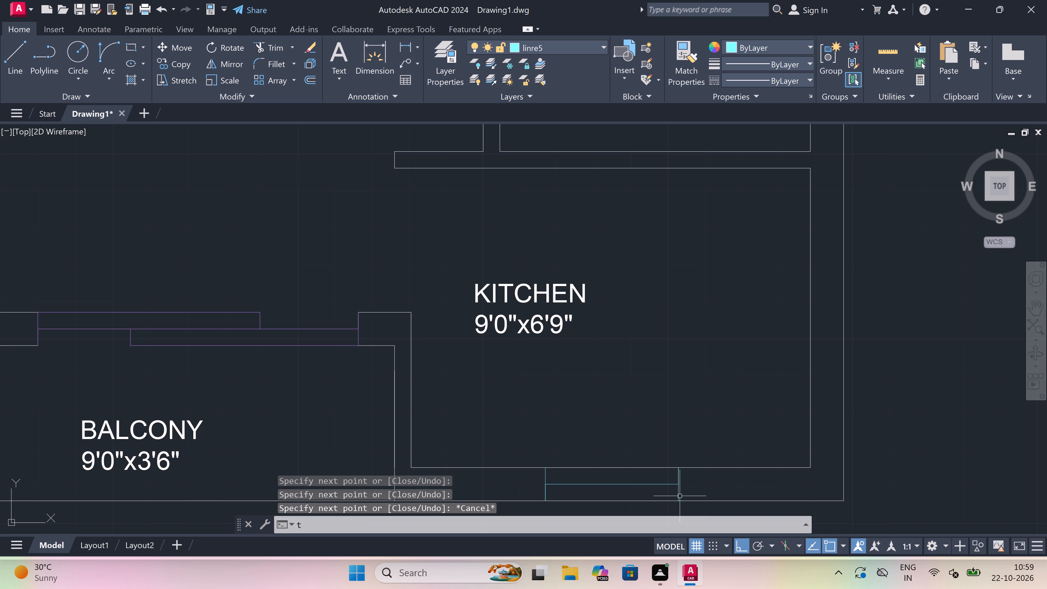
{"action": "type", "text": "r"}
{"action": "key", "text": "space"}
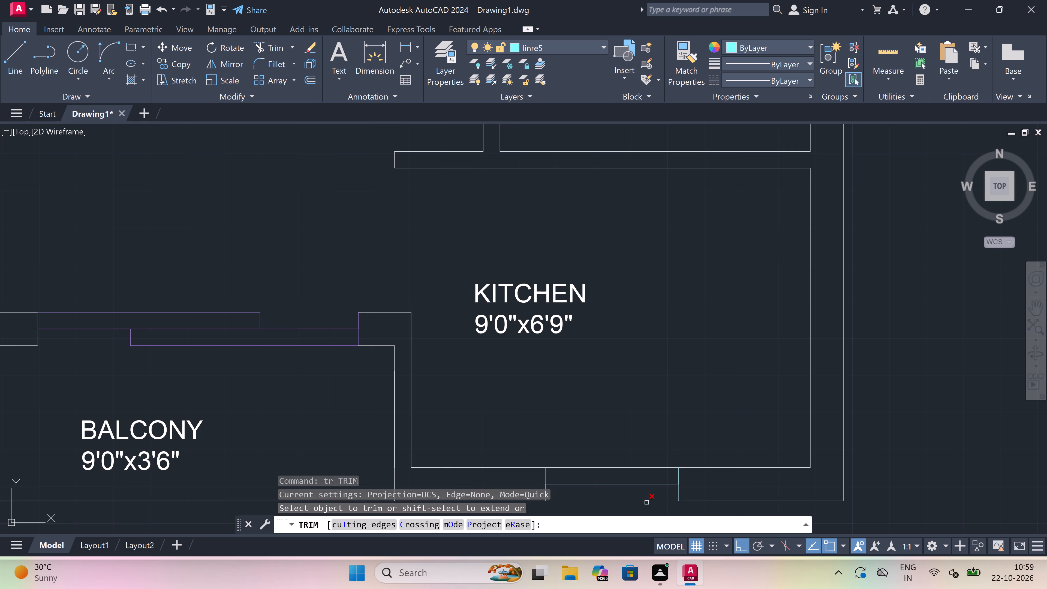
{"action": "left_click", "coordinate": [646, 503]}
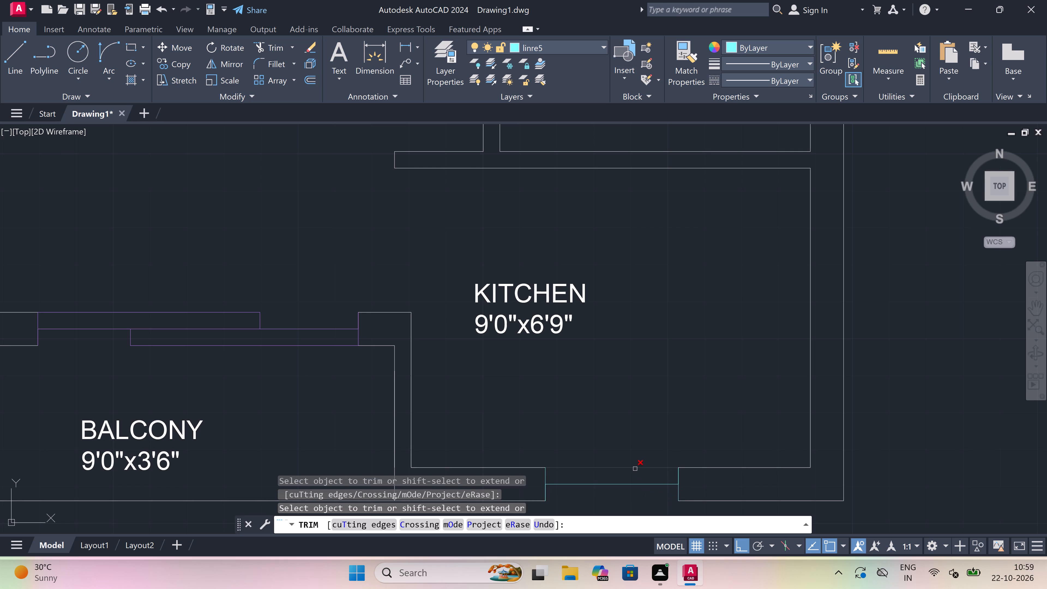
{"action": "left_click", "coordinate": [635, 469]}
{"action": "key", "text": "Escape"}
Draw the inner and outer lines across the trimmed opening to close the southeast kitchen's south window.
{"action": "type", "text": "l"}
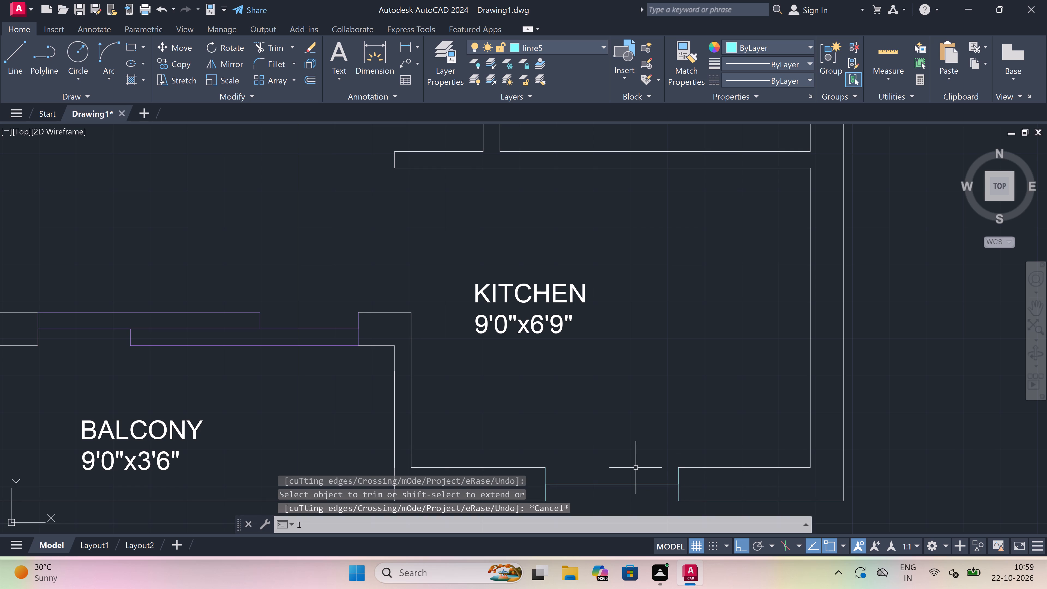
{"action": "key", "text": "space"}
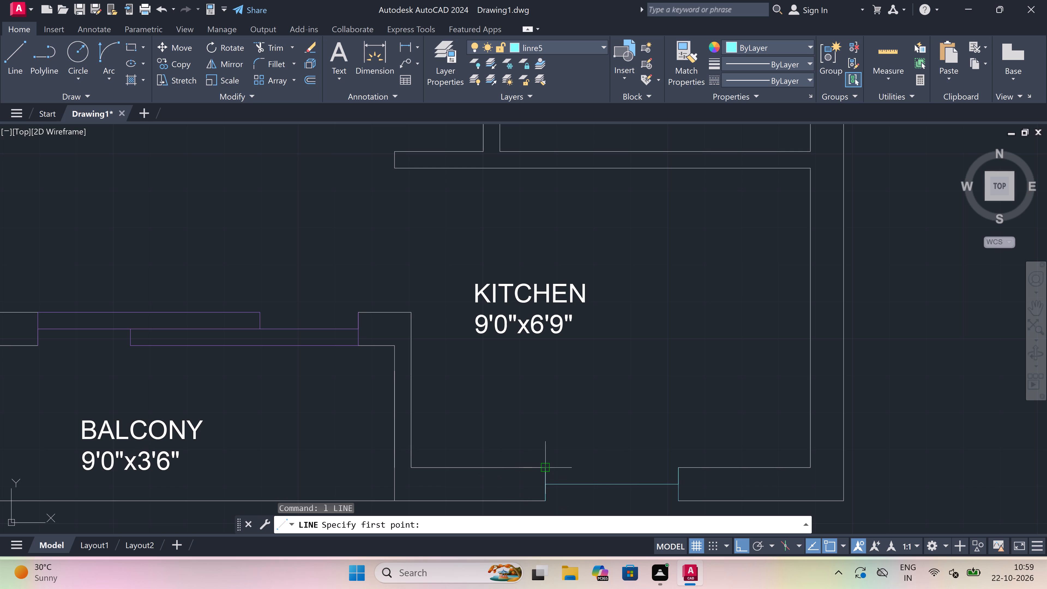
{"action": "left_click", "coordinate": [545, 468]}
{"action": "left_click", "coordinate": [684, 471]}
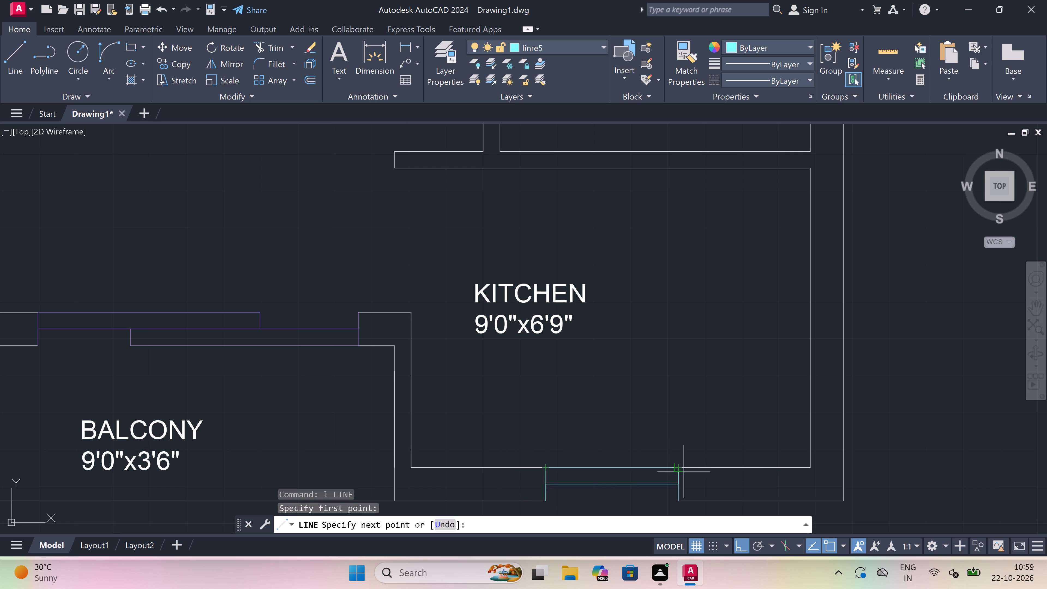
{"action": "key", "text": "Escape"}
{"action": "key", "text": "space"}
{"action": "left_click", "coordinate": [680, 503]}
{"action": "left_click", "coordinate": [547, 499]}
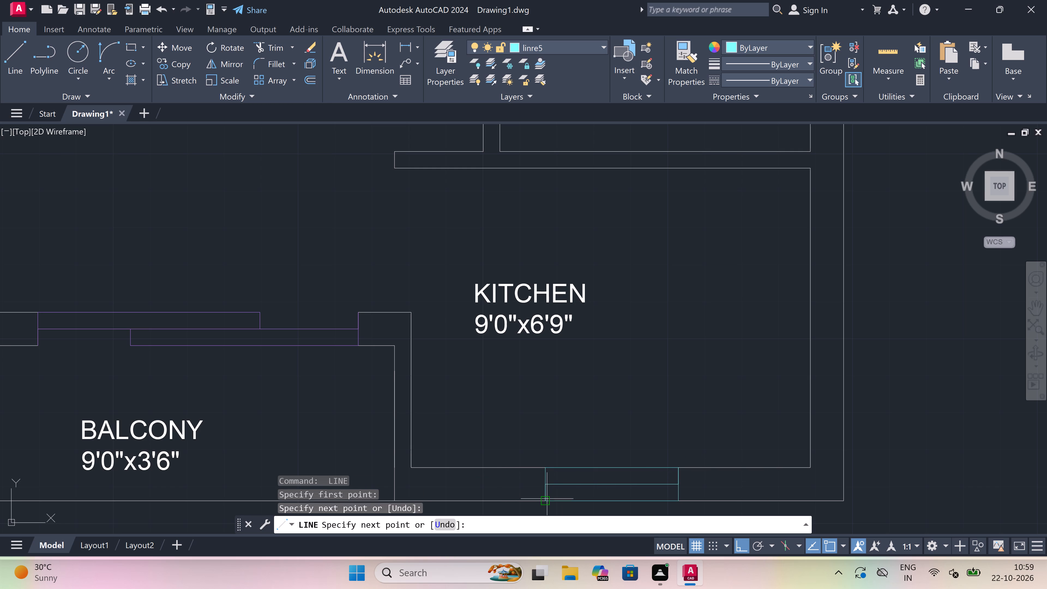
{"action": "key", "text": "Escape"}
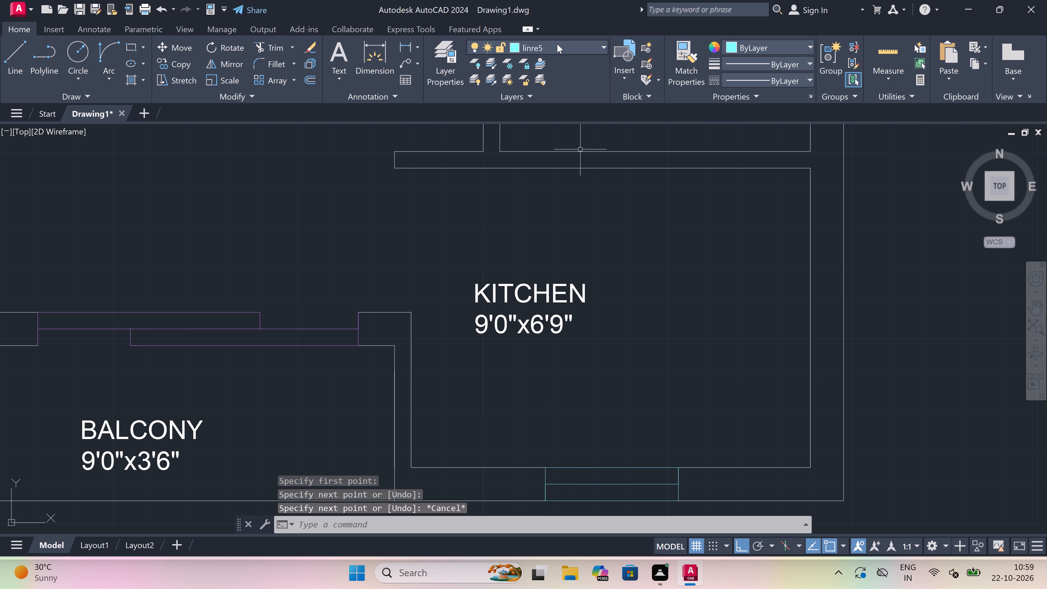
On layer 0, draw the southeast kitchen's L-shaped counter line, about 5'-9" south from the north wall and west to the west wall.
{"action": "left_click", "coordinate": [557, 44]}
{"action": "left_click", "coordinate": [561, 61]}
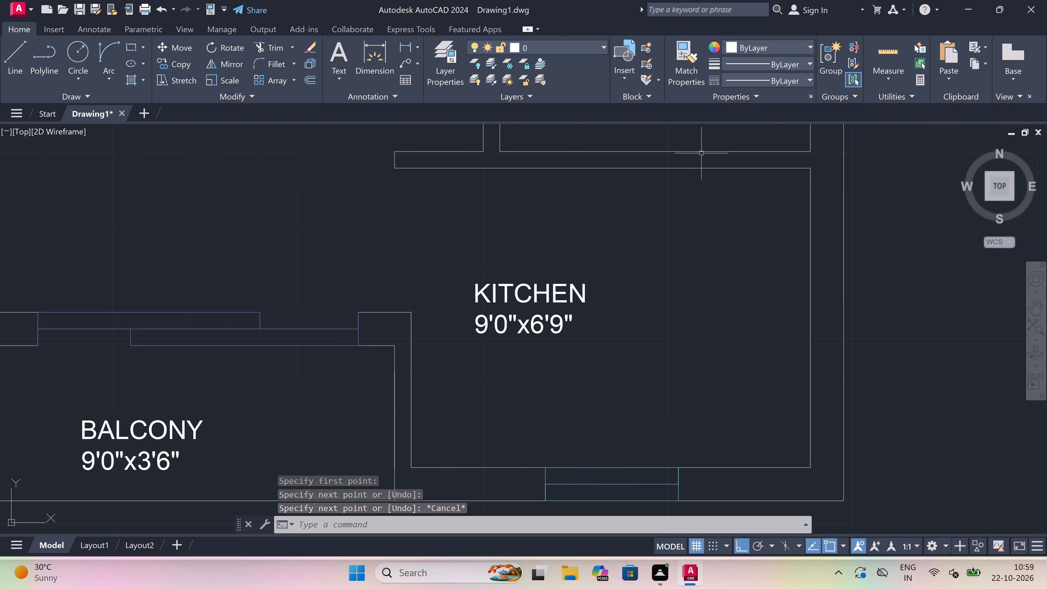
{"action": "key", "text": "space"}
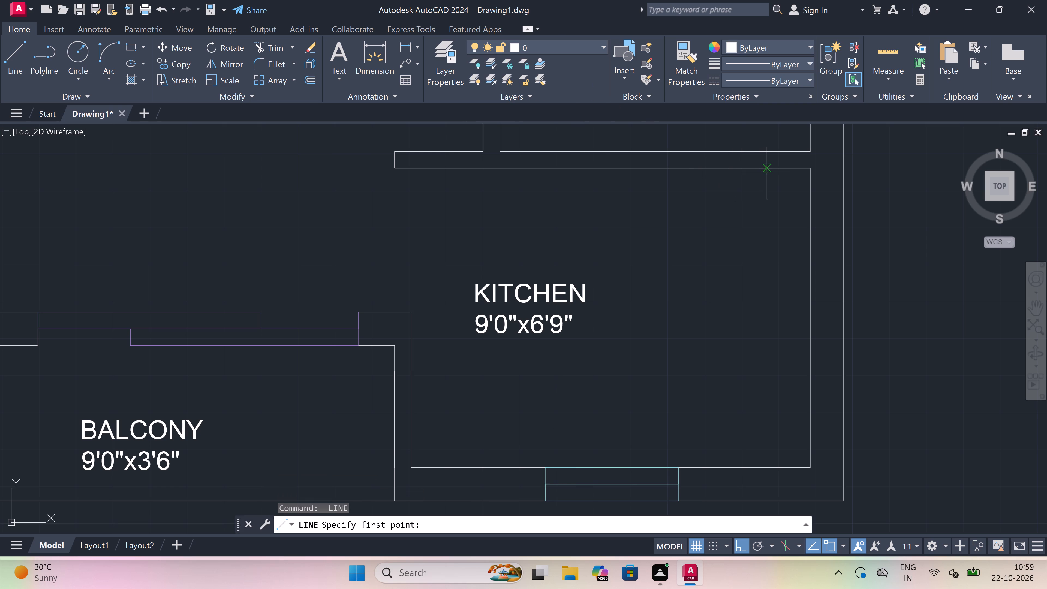
{"action": "double_click", "coordinate": [768, 172]}
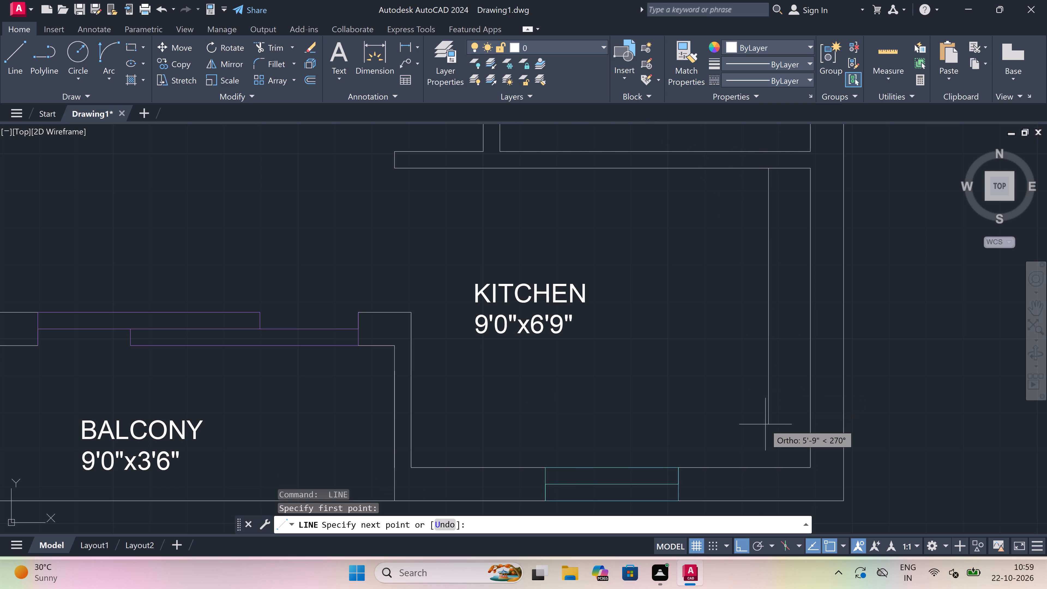
{"action": "left_click", "coordinate": [765, 423]}
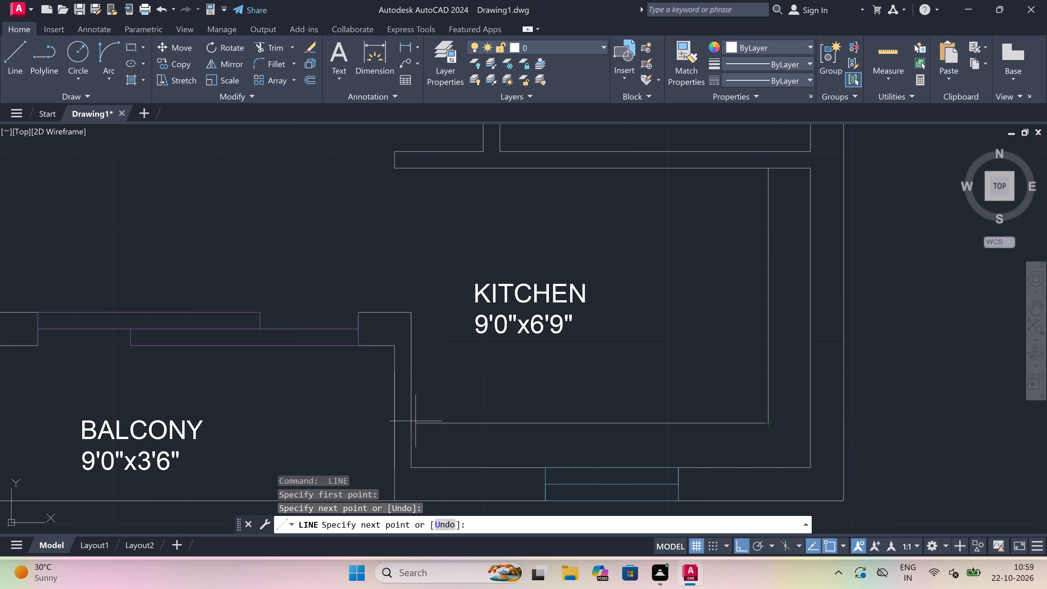
{"action": "left_click", "coordinate": [411, 424]}
{"action": "key", "text": "Escape"}
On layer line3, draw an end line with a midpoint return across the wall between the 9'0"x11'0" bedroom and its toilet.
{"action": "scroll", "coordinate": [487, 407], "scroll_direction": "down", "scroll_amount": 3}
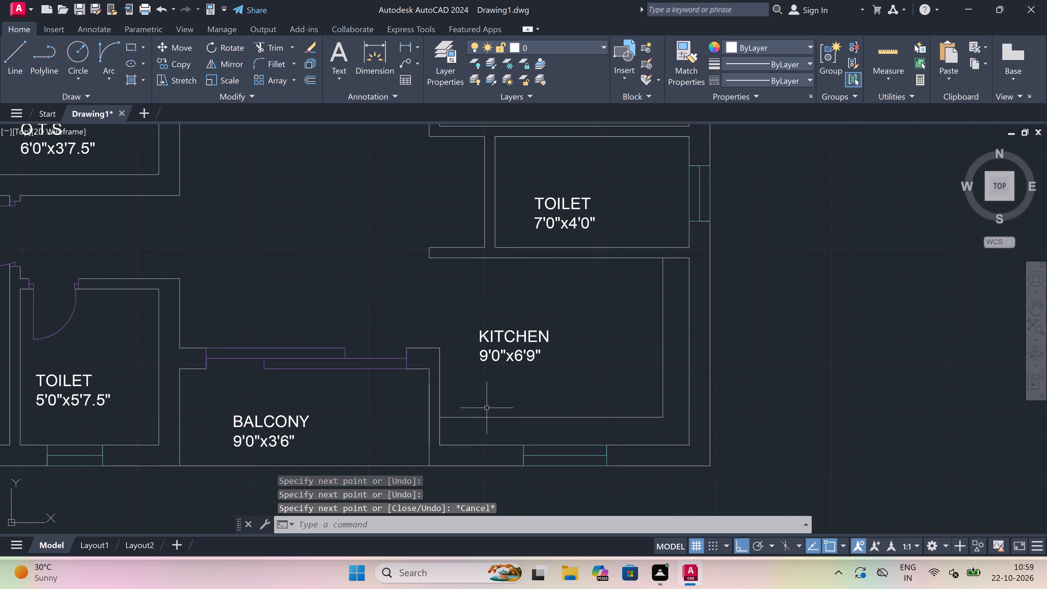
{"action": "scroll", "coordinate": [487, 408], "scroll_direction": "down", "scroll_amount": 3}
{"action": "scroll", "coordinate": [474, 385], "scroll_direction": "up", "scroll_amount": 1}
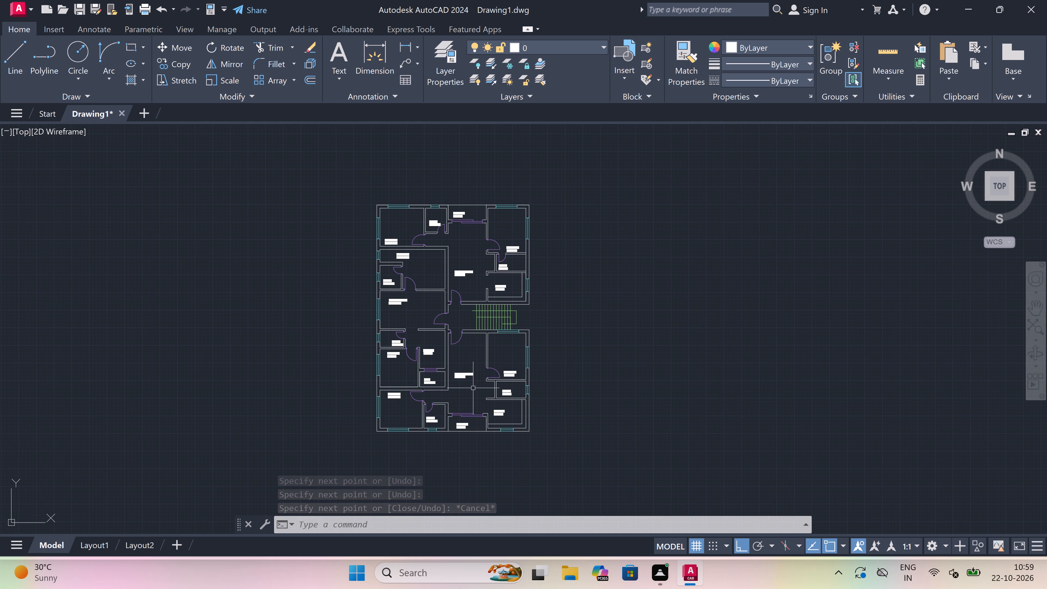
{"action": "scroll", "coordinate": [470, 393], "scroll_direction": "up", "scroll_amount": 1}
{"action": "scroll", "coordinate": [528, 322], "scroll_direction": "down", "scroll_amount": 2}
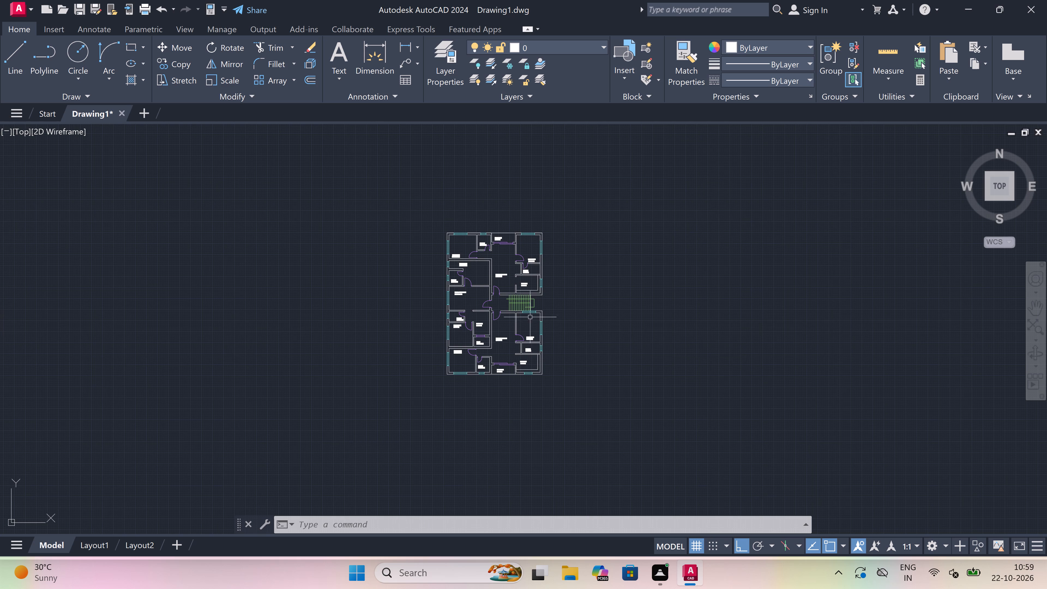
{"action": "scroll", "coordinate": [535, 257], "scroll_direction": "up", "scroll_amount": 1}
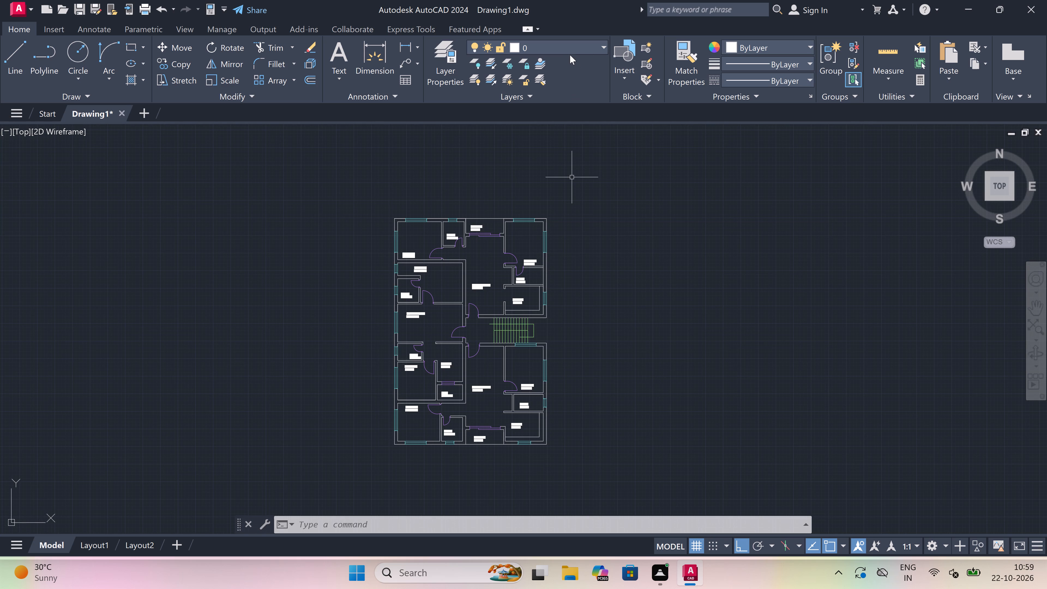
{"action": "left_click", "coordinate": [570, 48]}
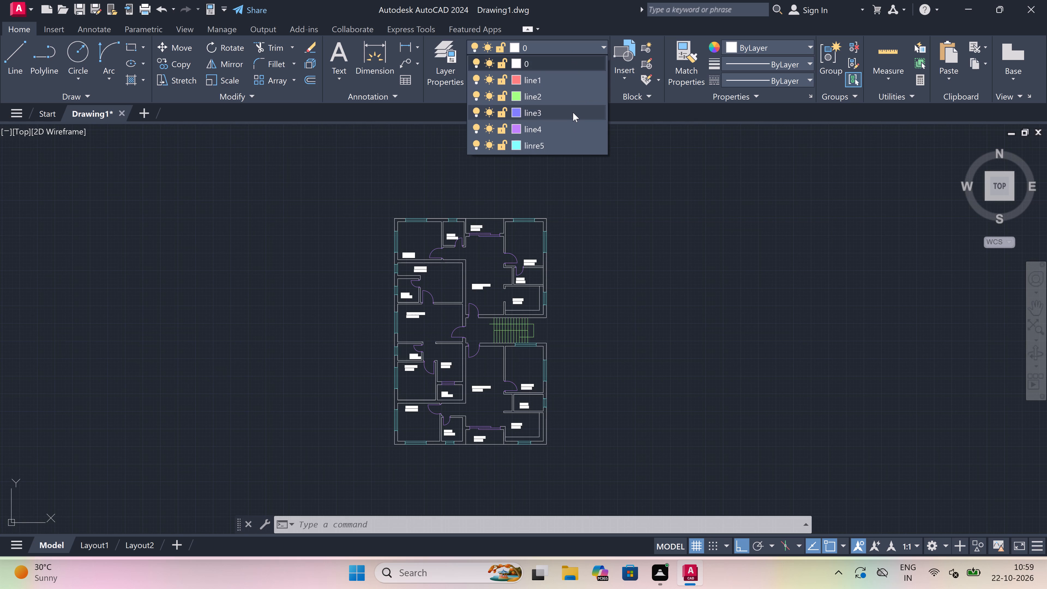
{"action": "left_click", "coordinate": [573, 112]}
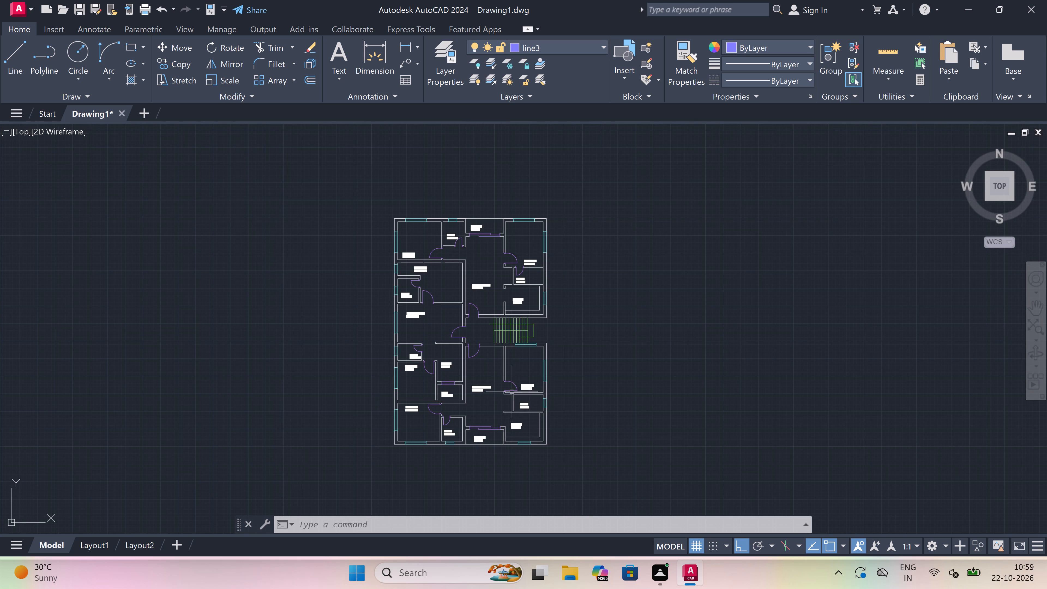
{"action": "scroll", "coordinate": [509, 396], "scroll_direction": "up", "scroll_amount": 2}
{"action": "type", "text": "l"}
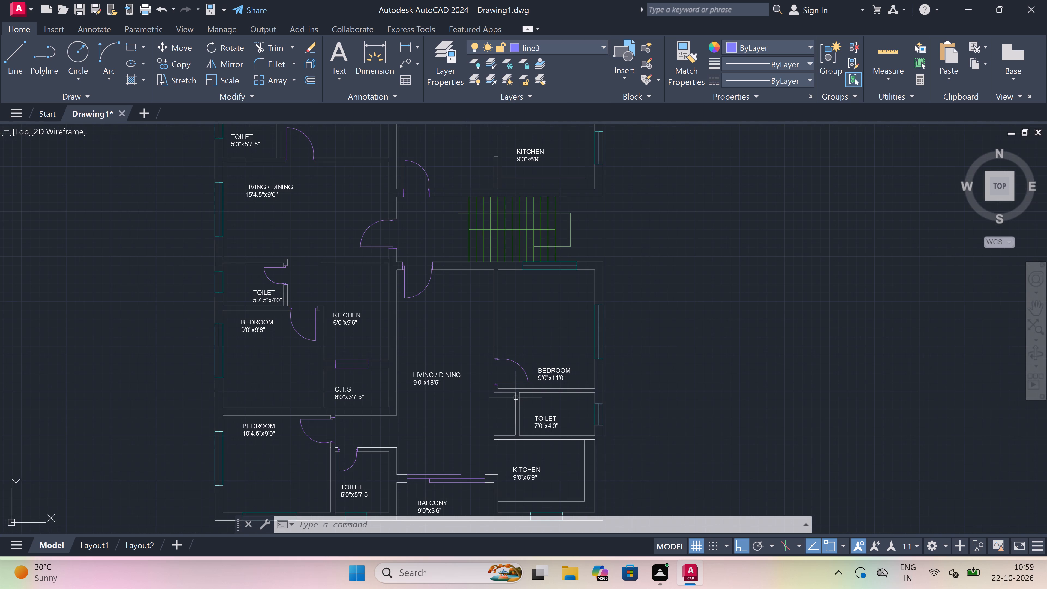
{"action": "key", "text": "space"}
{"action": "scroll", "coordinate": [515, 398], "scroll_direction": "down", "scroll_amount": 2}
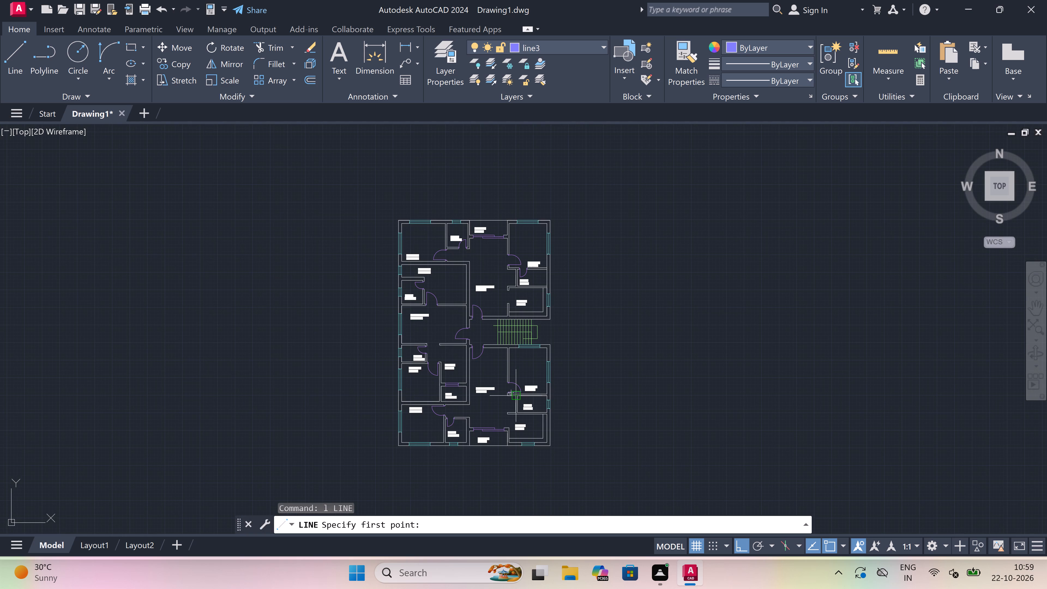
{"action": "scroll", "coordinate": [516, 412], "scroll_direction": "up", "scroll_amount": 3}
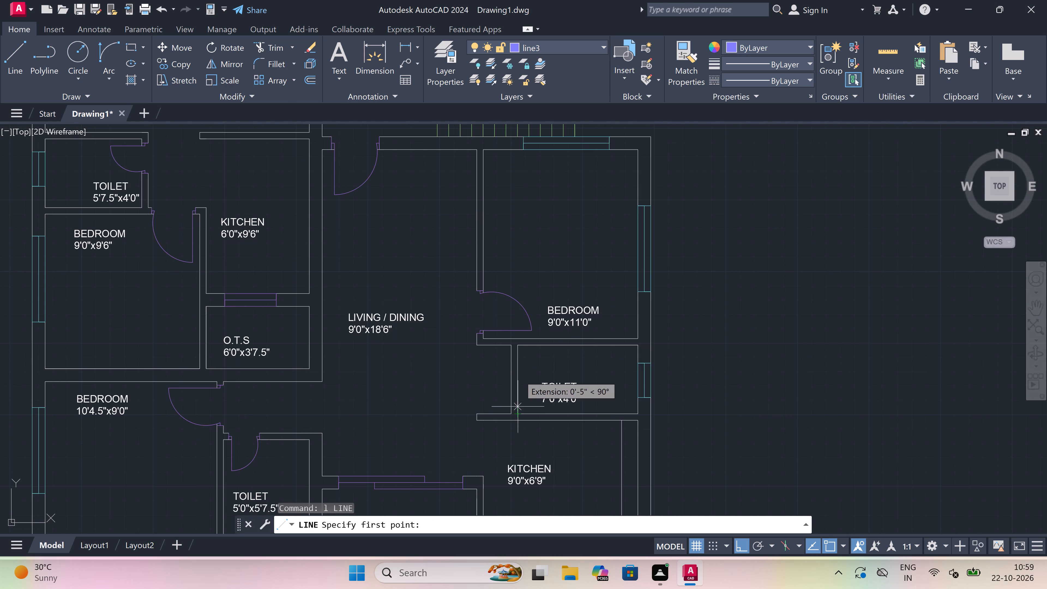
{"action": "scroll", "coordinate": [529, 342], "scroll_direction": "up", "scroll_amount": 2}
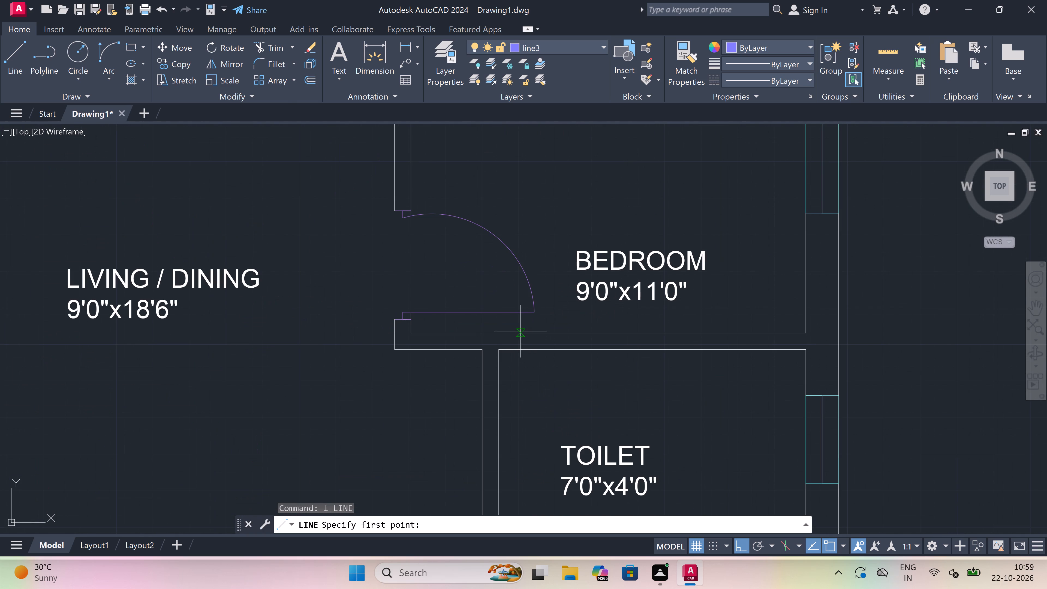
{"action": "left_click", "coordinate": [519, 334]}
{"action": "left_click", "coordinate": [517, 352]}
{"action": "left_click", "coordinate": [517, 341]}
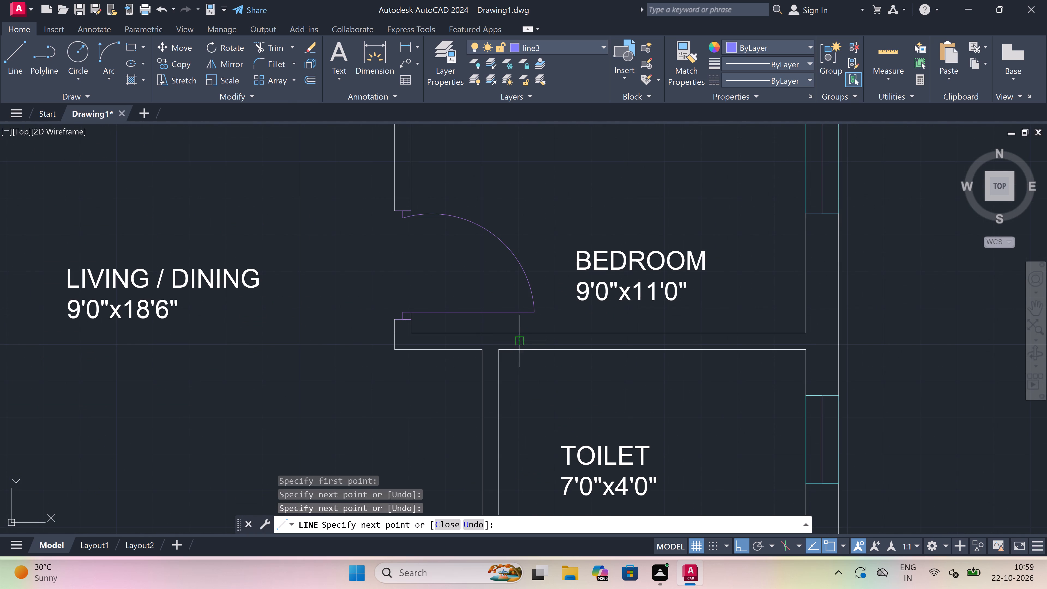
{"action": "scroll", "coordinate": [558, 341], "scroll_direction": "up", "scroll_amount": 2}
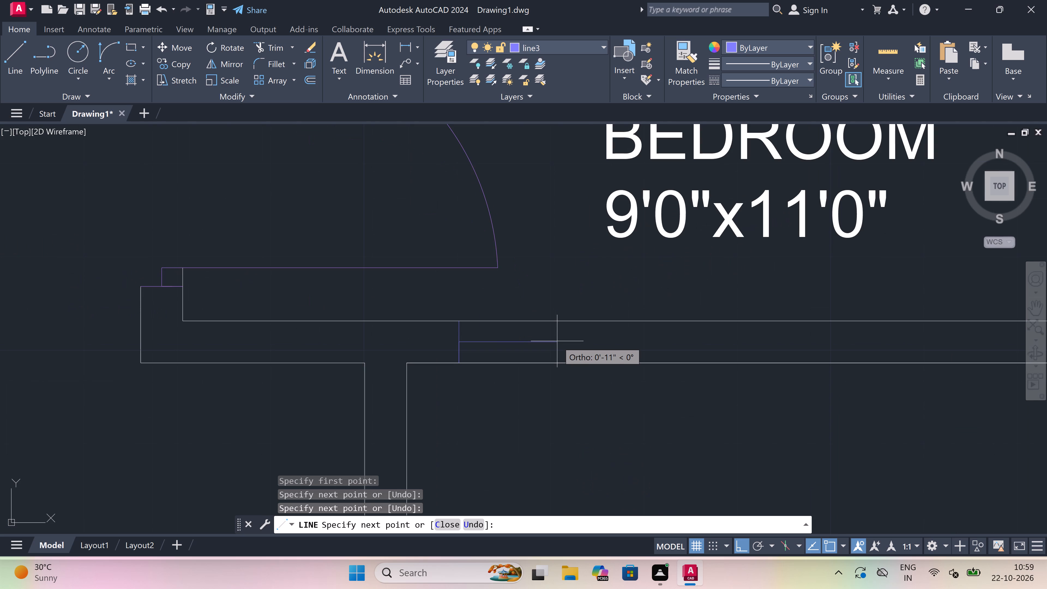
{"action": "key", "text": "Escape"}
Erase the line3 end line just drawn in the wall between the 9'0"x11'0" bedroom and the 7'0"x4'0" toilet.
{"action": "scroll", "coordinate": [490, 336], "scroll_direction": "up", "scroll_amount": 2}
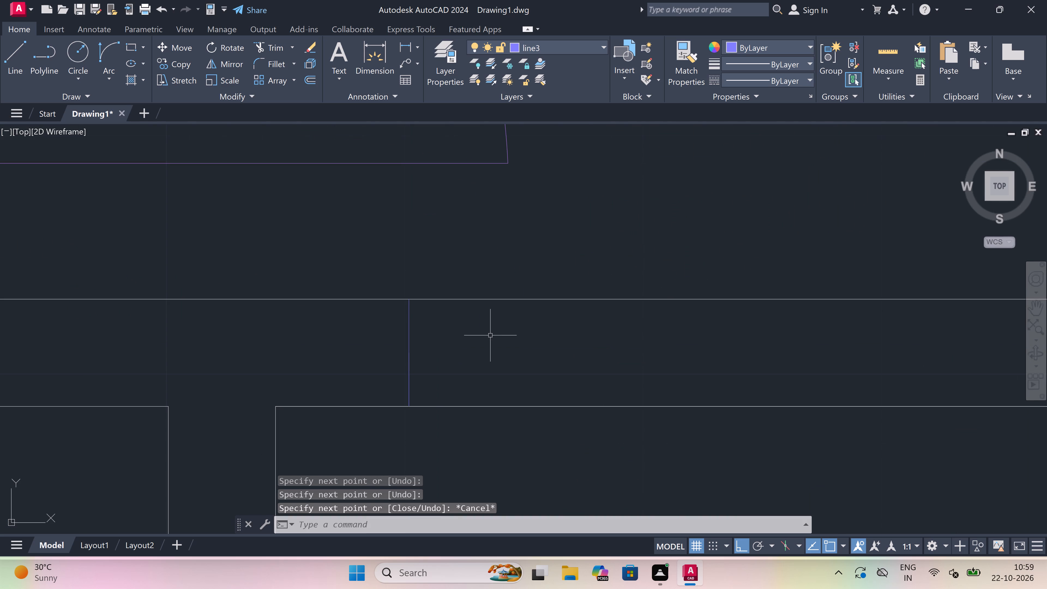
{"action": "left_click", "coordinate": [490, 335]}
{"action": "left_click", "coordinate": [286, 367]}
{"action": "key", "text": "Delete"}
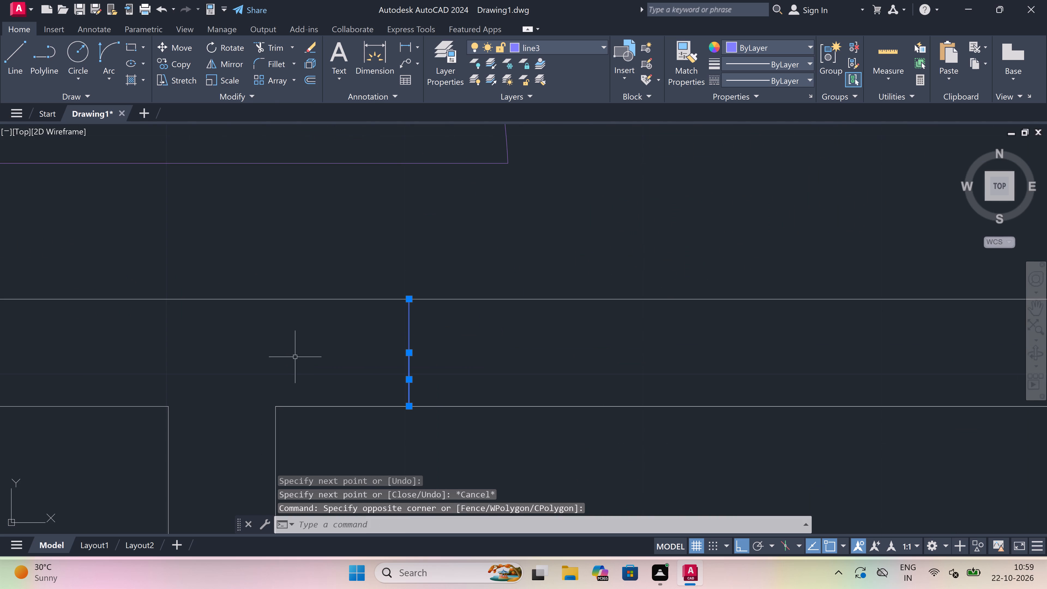
On layer line4, draw the southeast toilet door's west jamb across its north wall, a 2" stop eastward and a 2' leaf southward.
{"action": "left_click", "coordinate": [574, 48]}
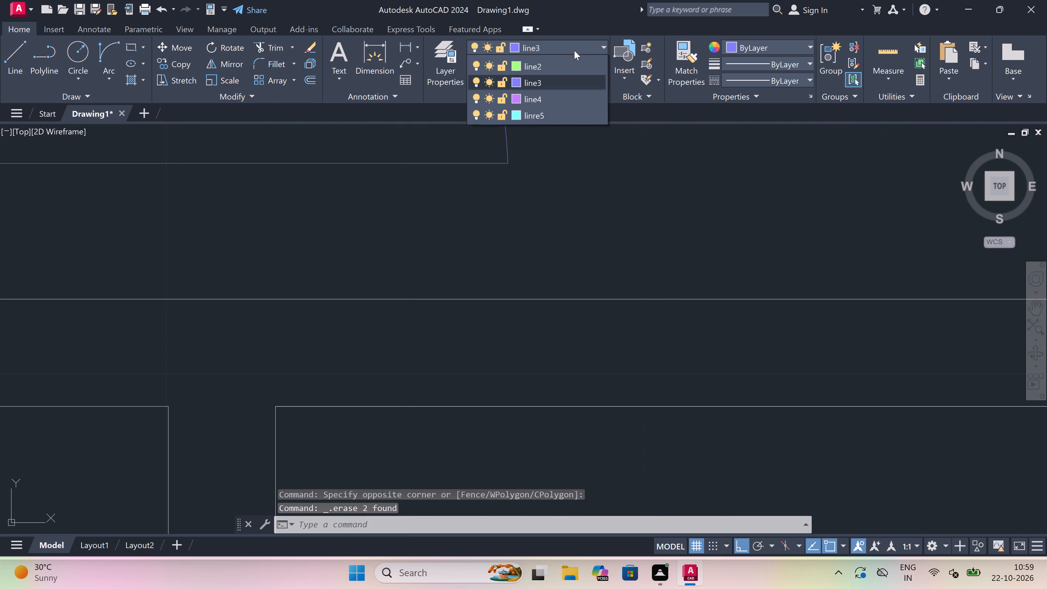
{"action": "left_click", "coordinate": [557, 127]}
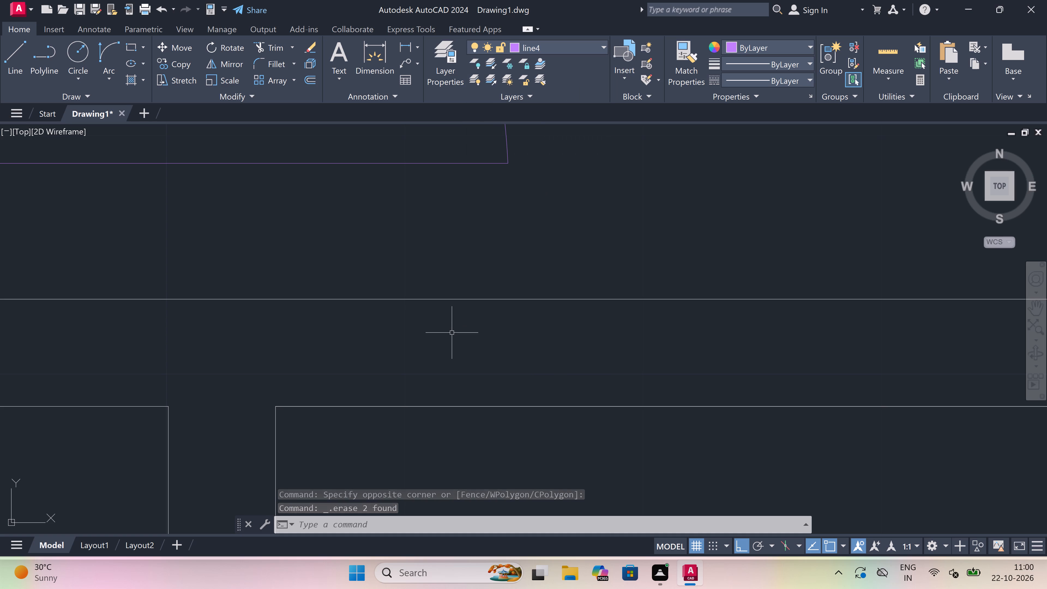
{"action": "key", "text": "space"}
{"action": "key", "text": "Escape"}
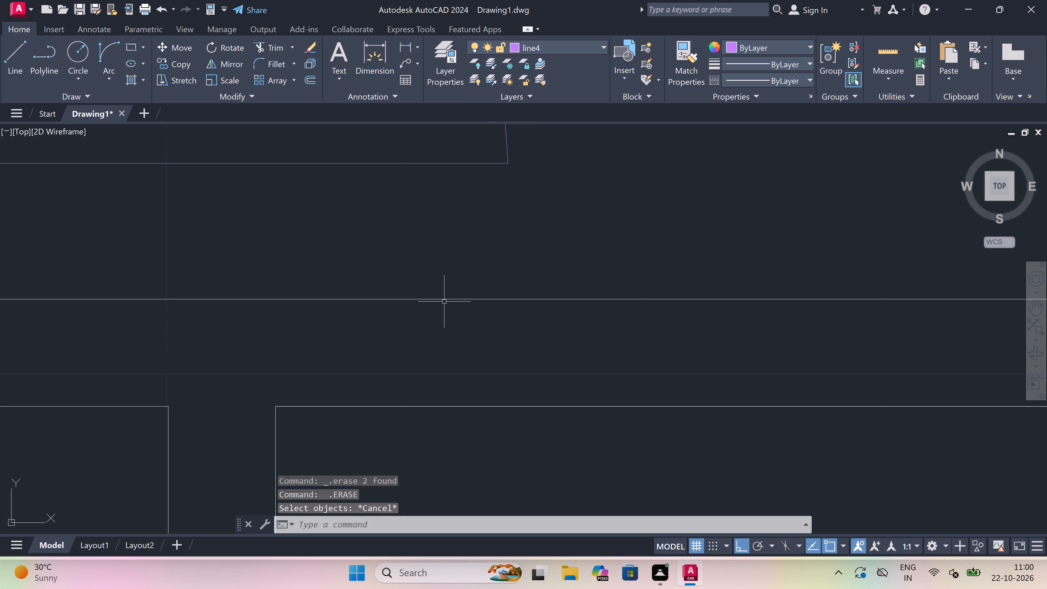
{"action": "key", "text": "l"}
{"action": "key", "text": "space"}
{"action": "left_click", "coordinate": [445, 302]}
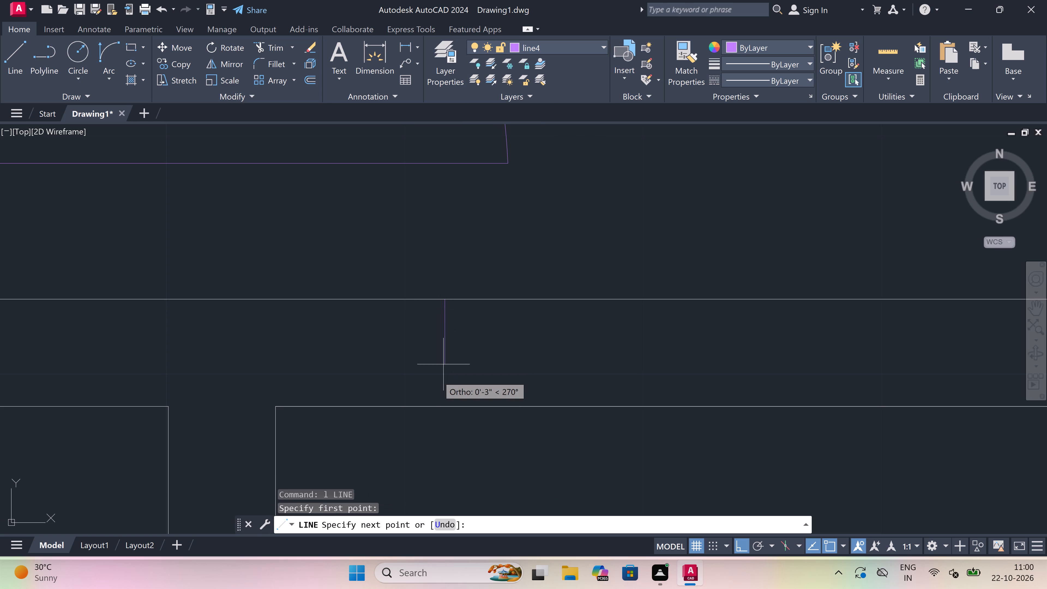
{"action": "left_click", "coordinate": [445, 408]}
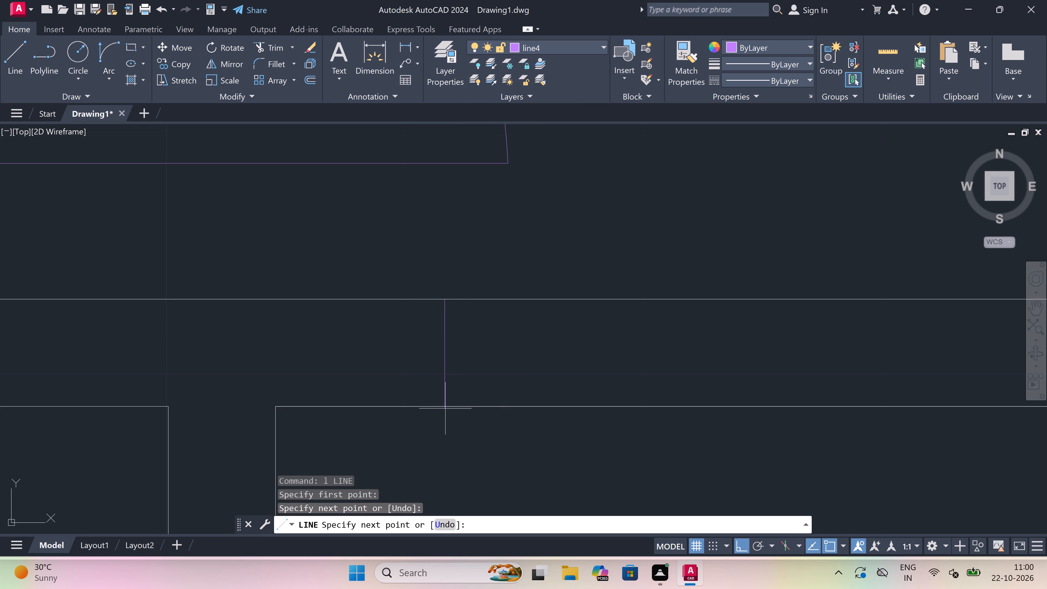
{"action": "left_click", "coordinate": [444, 357]}
{"action": "scroll", "coordinate": [446, 357], "scroll_direction": "down", "scroll_amount": 2}
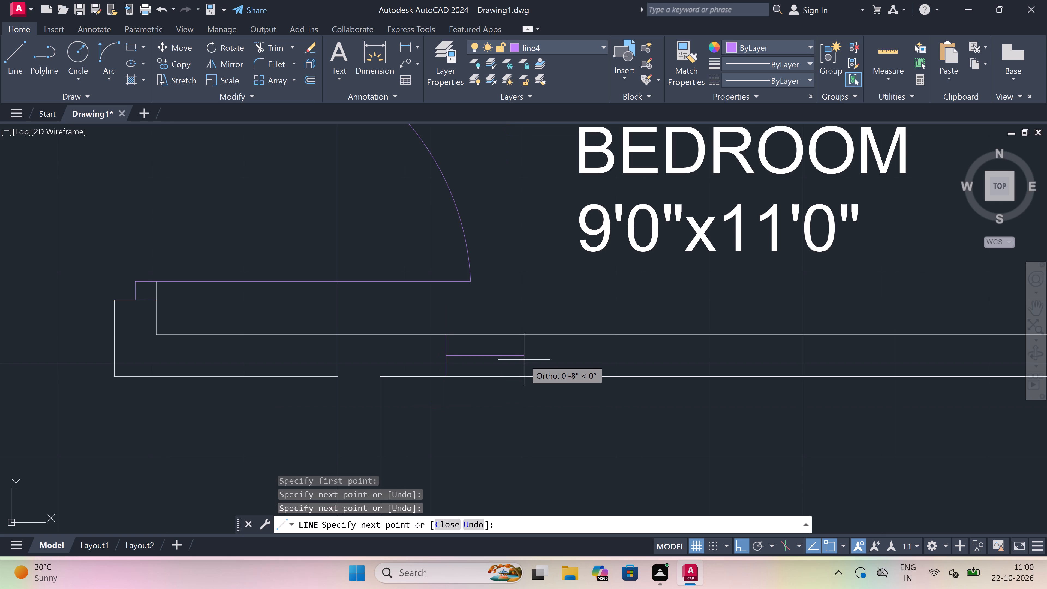
{"action": "type", "text": "2\""}
{"action": "key", "text": "space"}
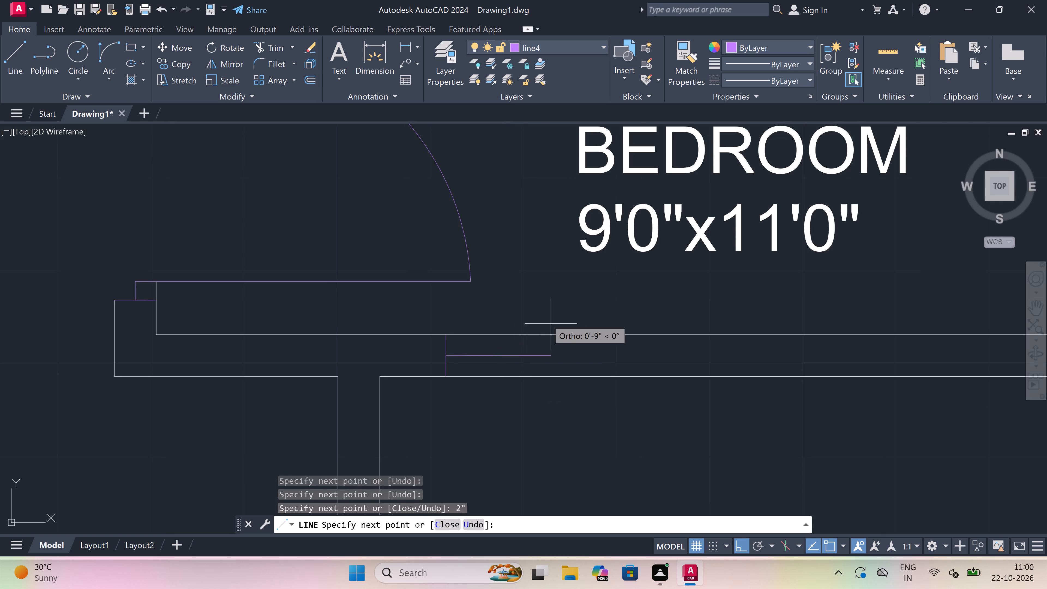
{"action": "scroll", "coordinate": [504, 315], "scroll_direction": "down", "scroll_amount": 2}
{"action": "scroll", "coordinate": [496, 398], "scroll_direction": "up", "scroll_amount": 2}
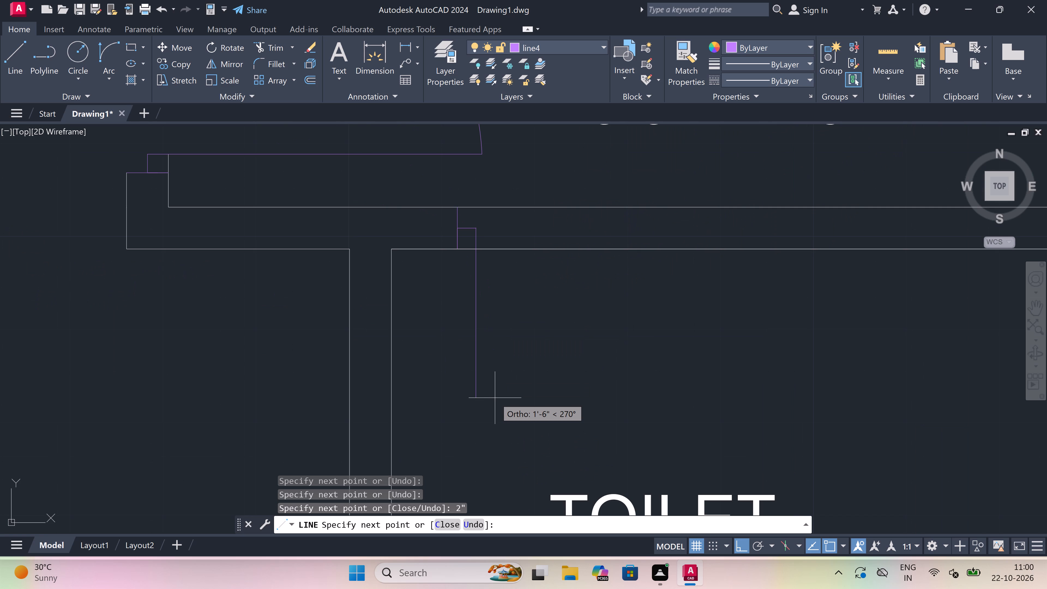
{"action": "type", "text": "2'"}
{"action": "key", "text": "space"}
{"action": "key", "text": "Escape"}
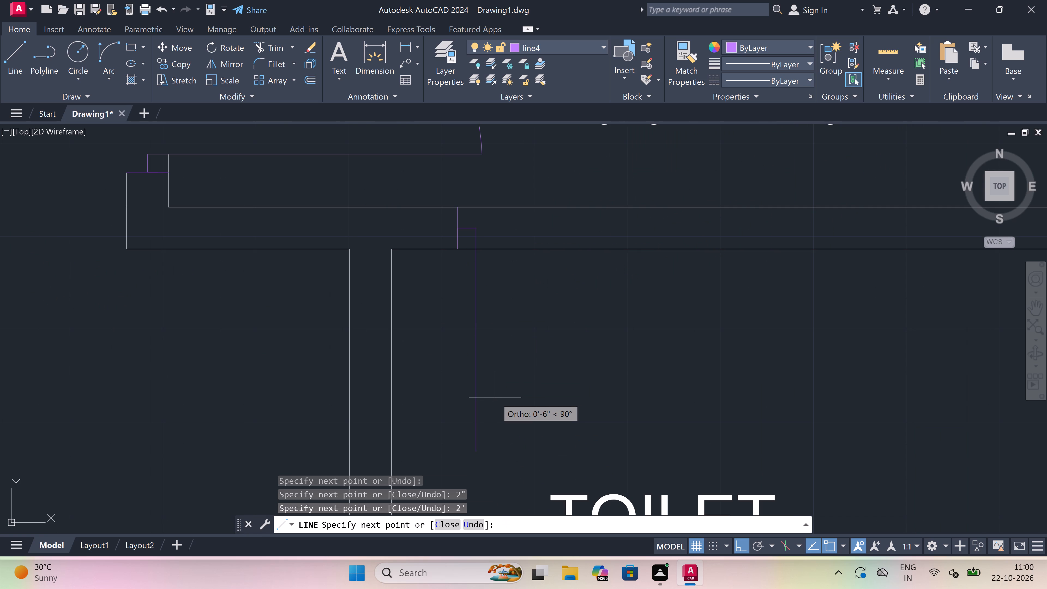
Draw the toilet door's east jamb line across the same wall, with a 2" stop line westward from its midpoint.
{"action": "key", "text": "space"}
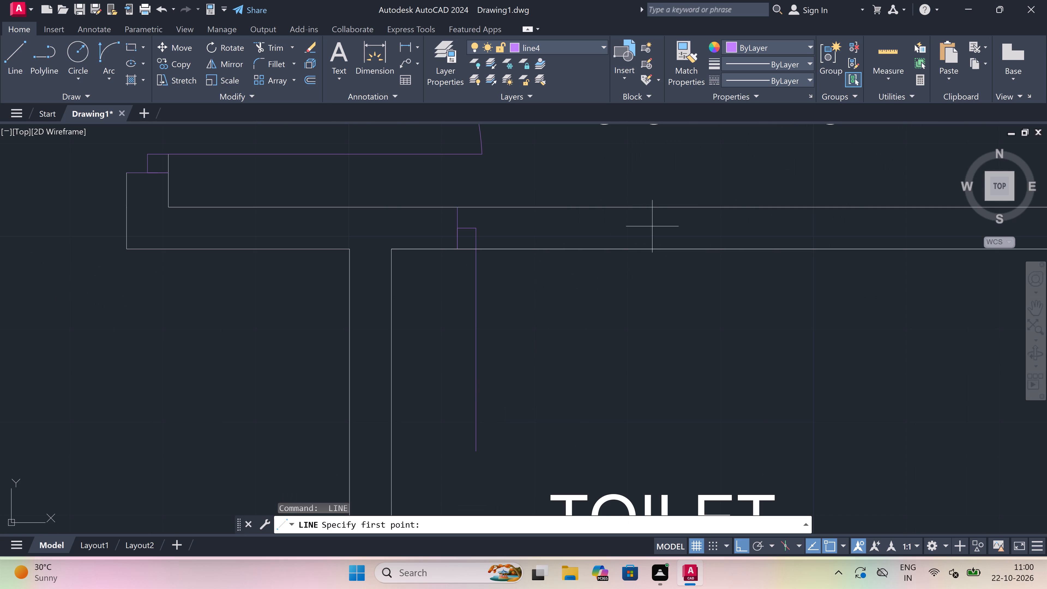
{"action": "left_click", "coordinate": [688, 213]}
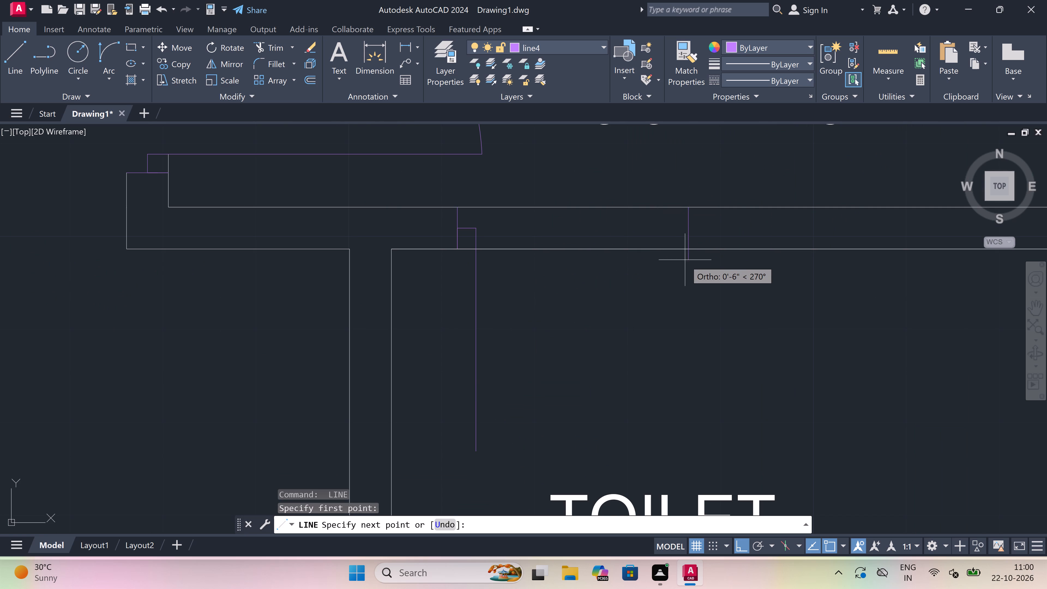
{"action": "double_click", "coordinate": [685, 260]}
{"action": "key", "text": "ctrl+z"}
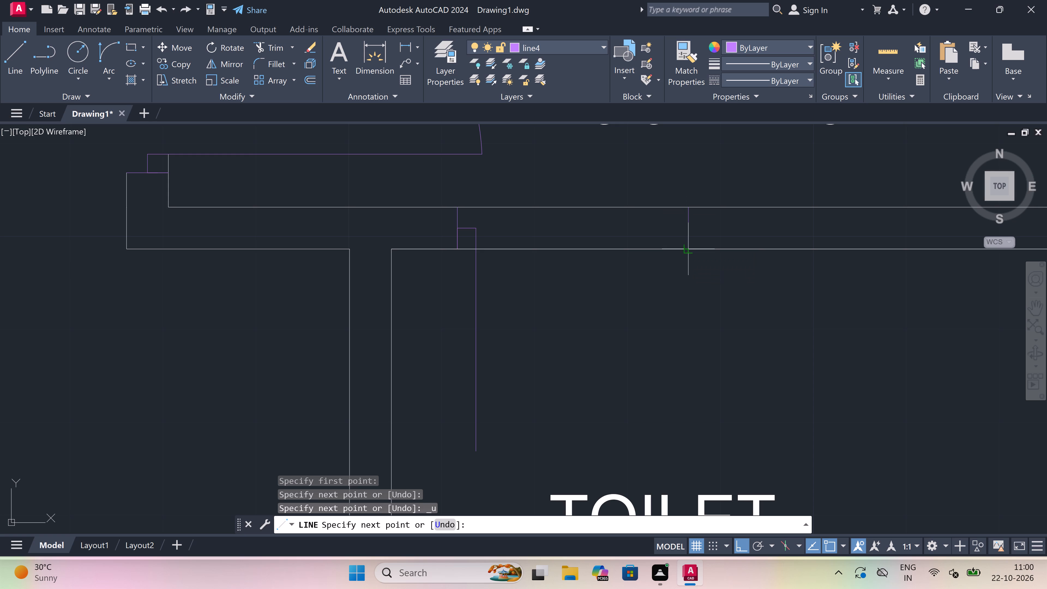
{"action": "left_click", "coordinate": [690, 248]}
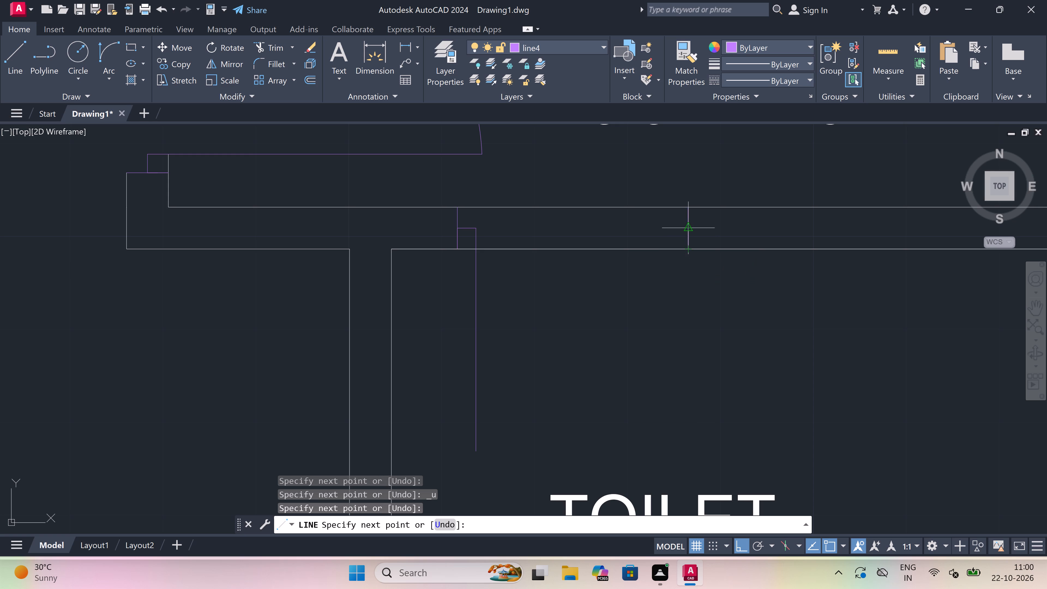
{"action": "left_click", "coordinate": [689, 228]}
{"action": "key", "text": "2"}
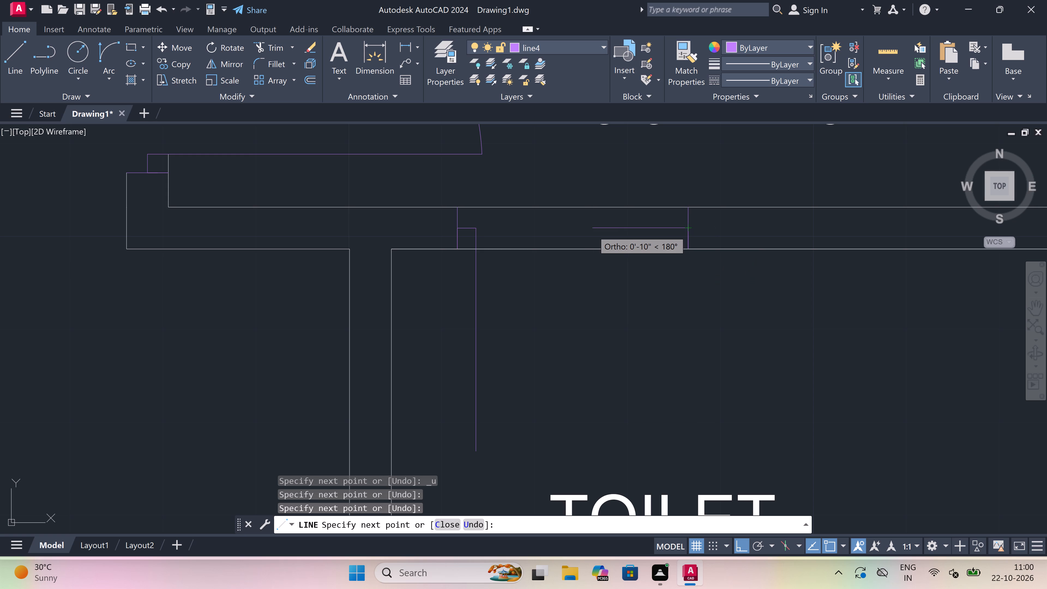
{"action": "type", "text": "\""}
{"action": "key", "text": "space"}
{"action": "key", "text": "Escape"}
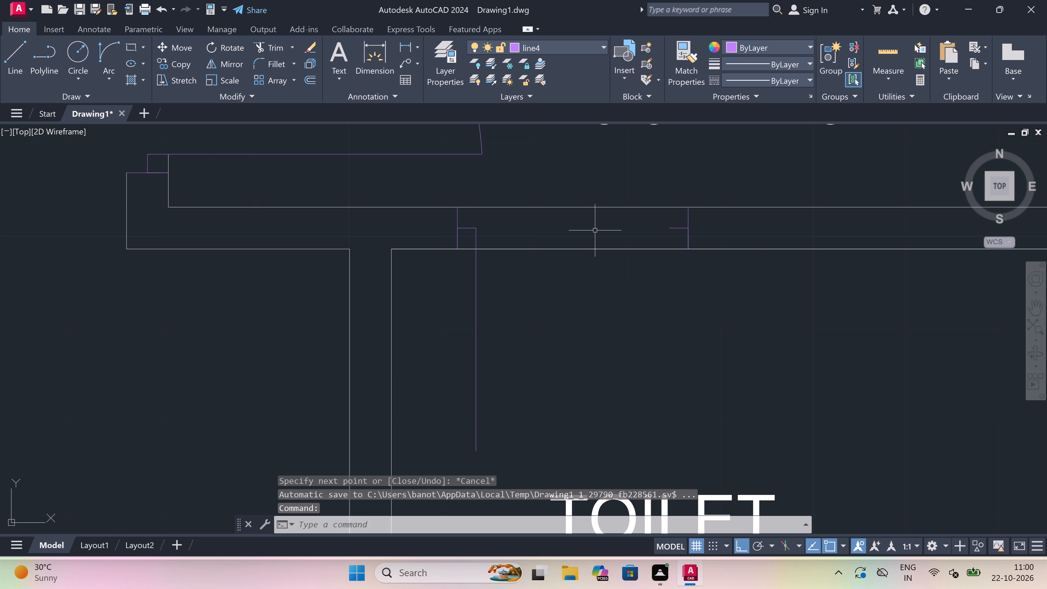
Draw the door swing arc from the south end of the 2' leaf to the west end of the east stop line.
{"action": "left_click", "coordinate": [107, 50]}
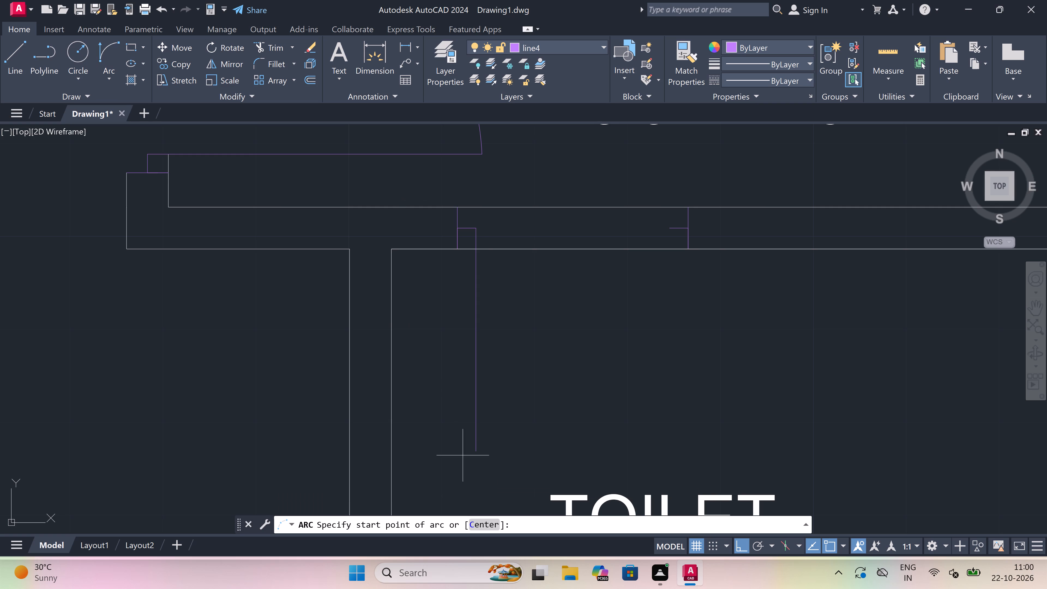
{"action": "left_click", "coordinate": [474, 451]}
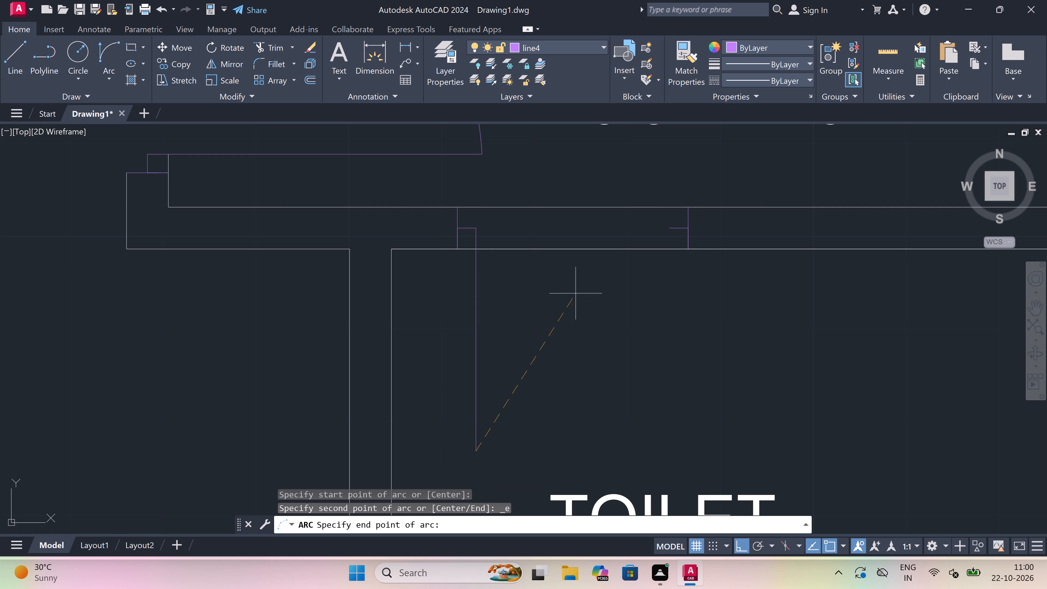
{"action": "left_click", "coordinate": [672, 227]}
{"action": "left_click", "coordinate": [741, 297]}
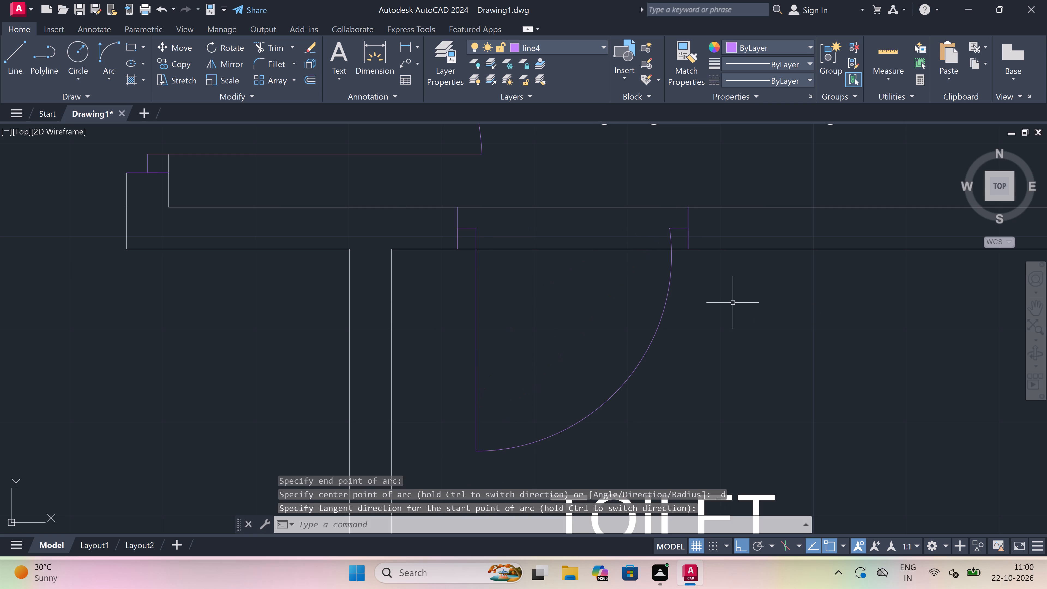
Trim both wall lines between the two jambs to open the doorway between the 9'0"x11'0" bedroom and the toilet.
{"action": "key", "text": "t"}
{"action": "key", "text": "r"}
{"action": "key", "text": "space"}
{"action": "left_click", "coordinate": [616, 186]}
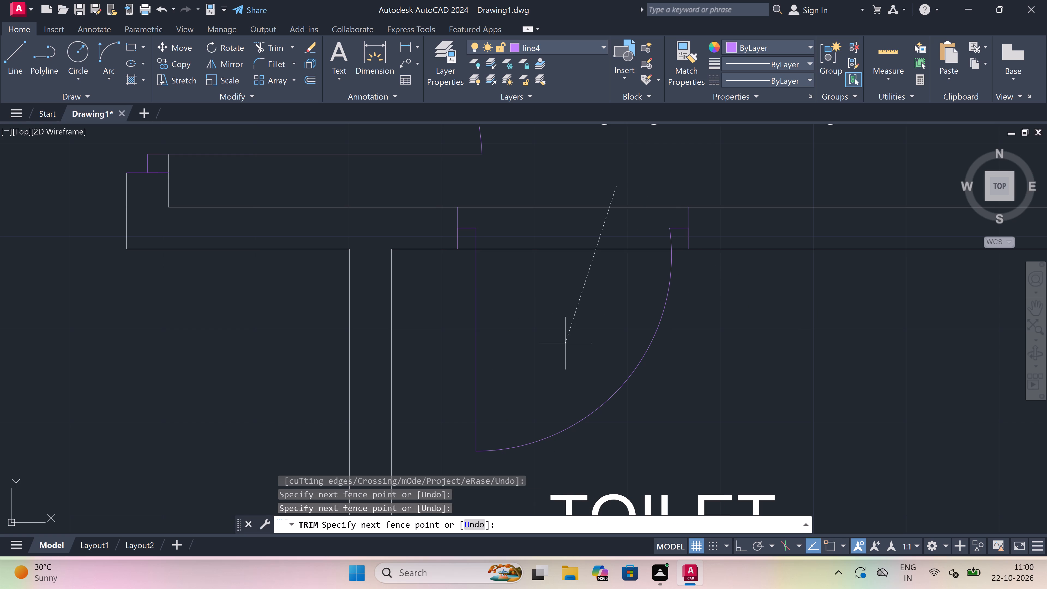
{"action": "left_click", "coordinate": [558, 353]}
{"action": "key", "text": "Escape"}
{"action": "scroll", "coordinate": [531, 369], "scroll_direction": "down", "scroll_amount": 3}
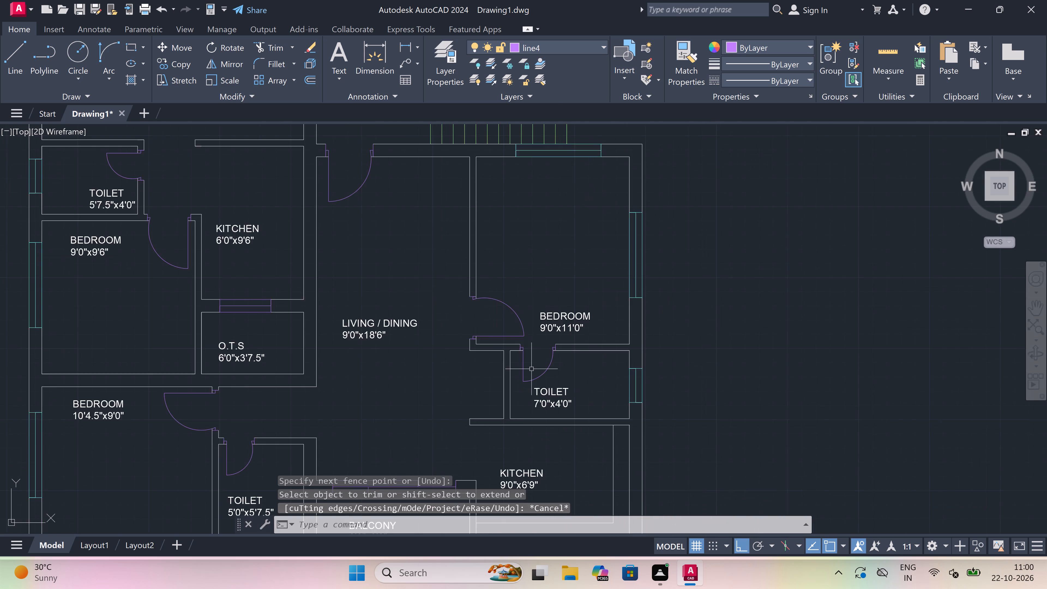
{"action": "scroll", "coordinate": [531, 369], "scroll_direction": "down", "scroll_amount": 3}
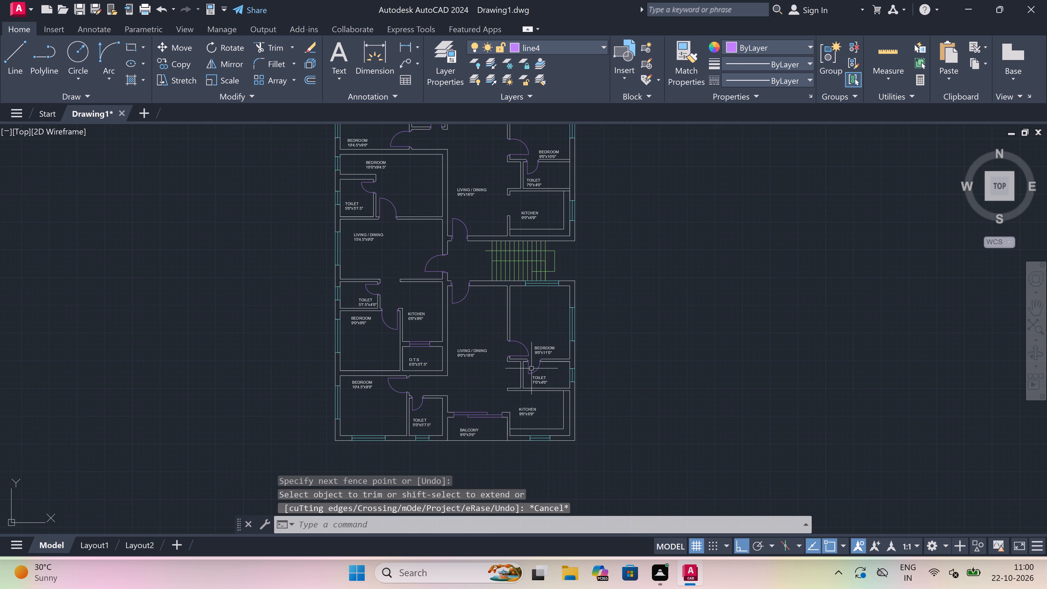
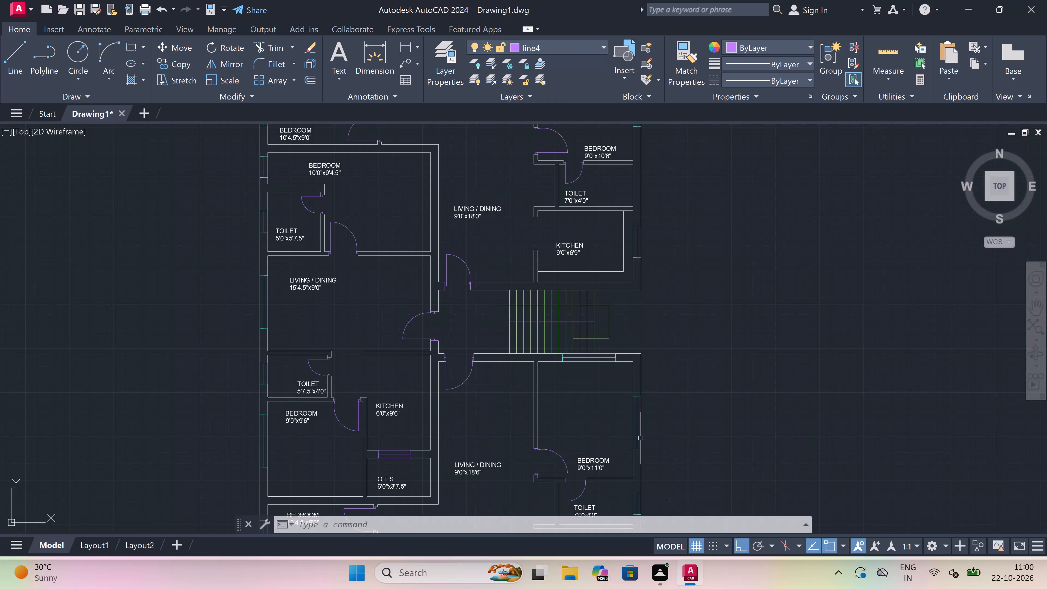
Open the recent drawing FIRST FLOOR PLAN -1 22-10-26.dwg.
{"action": "scroll", "coordinate": [640, 440], "scroll_direction": "down", "scroll_amount": 1}
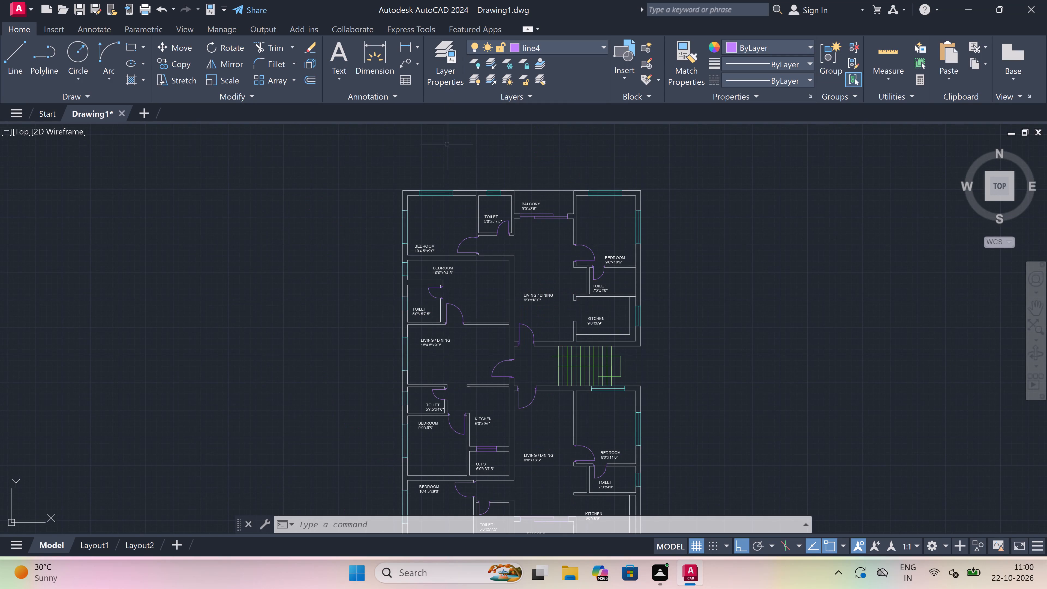
{"action": "scroll", "coordinate": [445, 179], "scroll_direction": "up", "scroll_amount": 2}
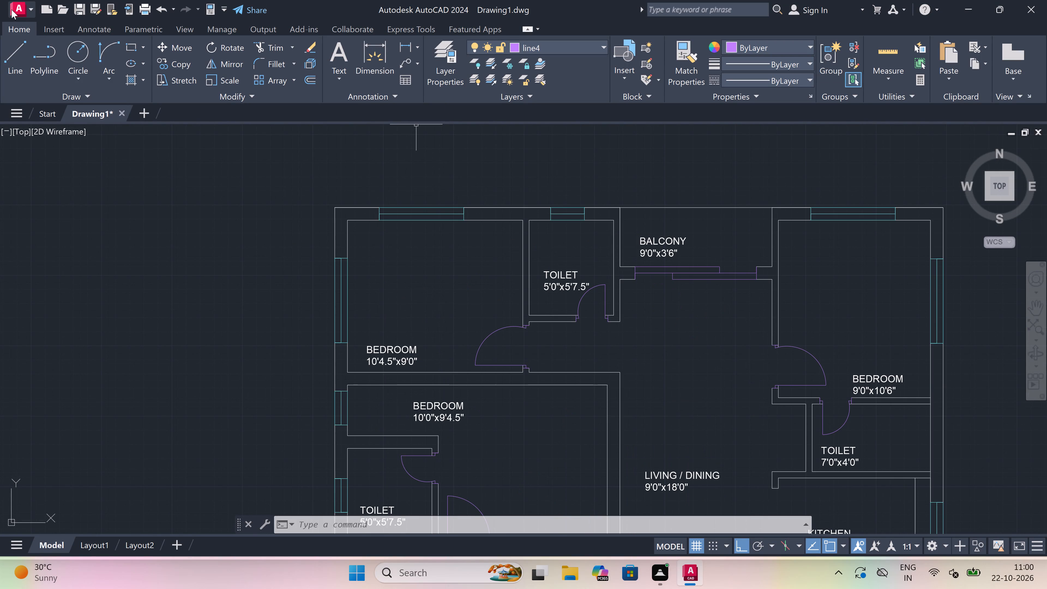
{"action": "left_click", "coordinate": [13, 7]}
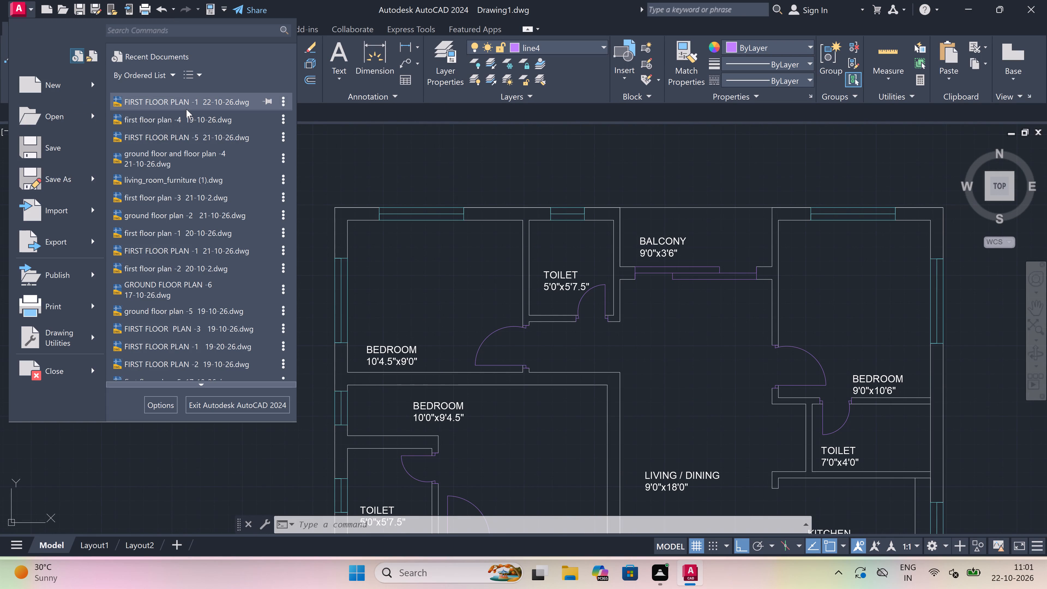
{"action": "double_click", "coordinate": [186, 109]}
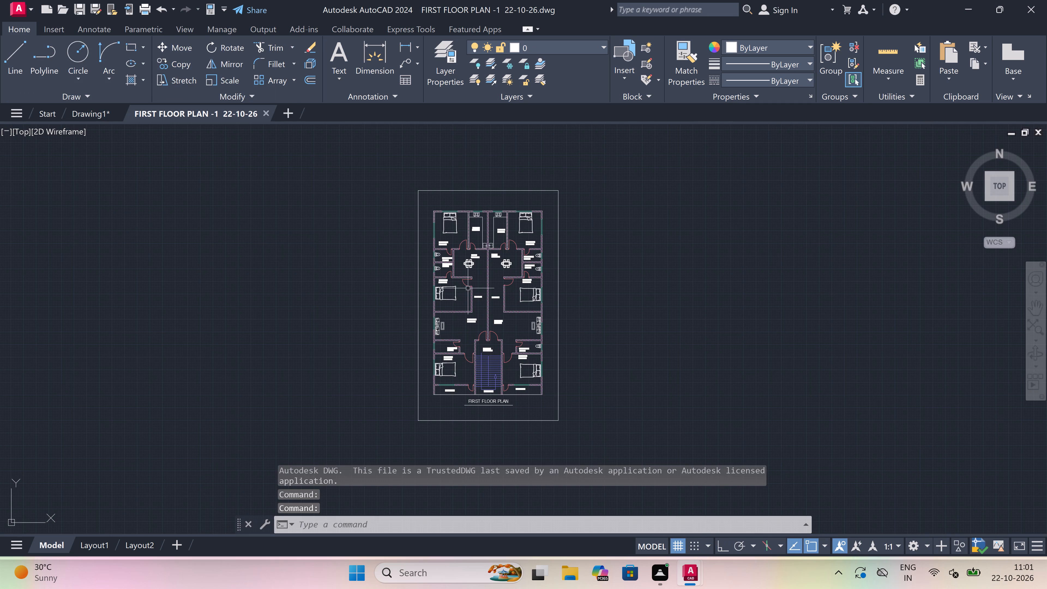
Copy the double bed in the 11'0"x12'0" bedroom beside the kitchen to the clipboard.
{"action": "scroll", "coordinate": [451, 208], "scroll_direction": "up", "scroll_amount": 8}
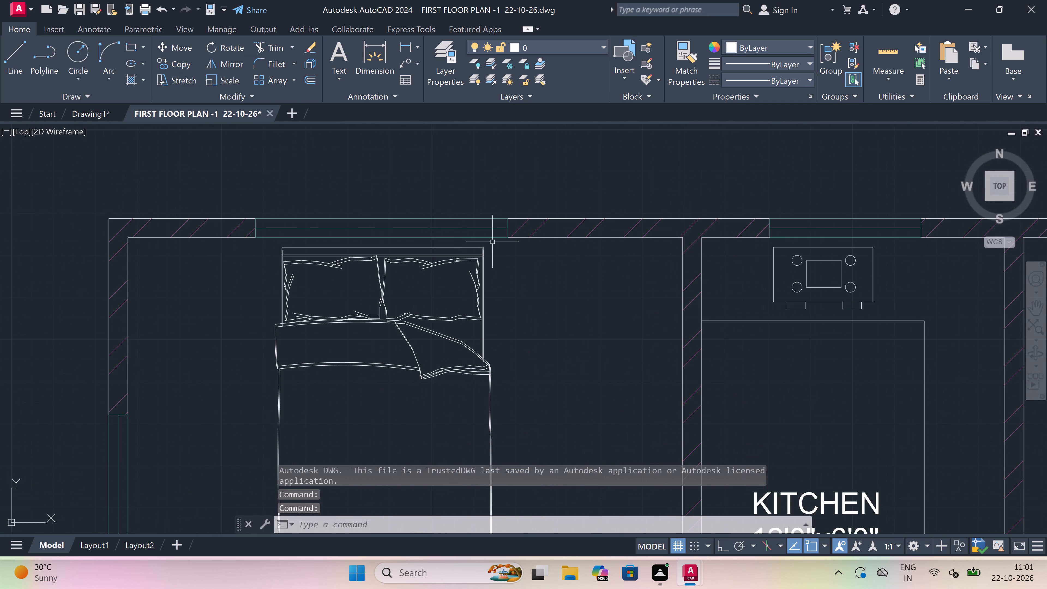
{"action": "left_click", "coordinate": [523, 244]}
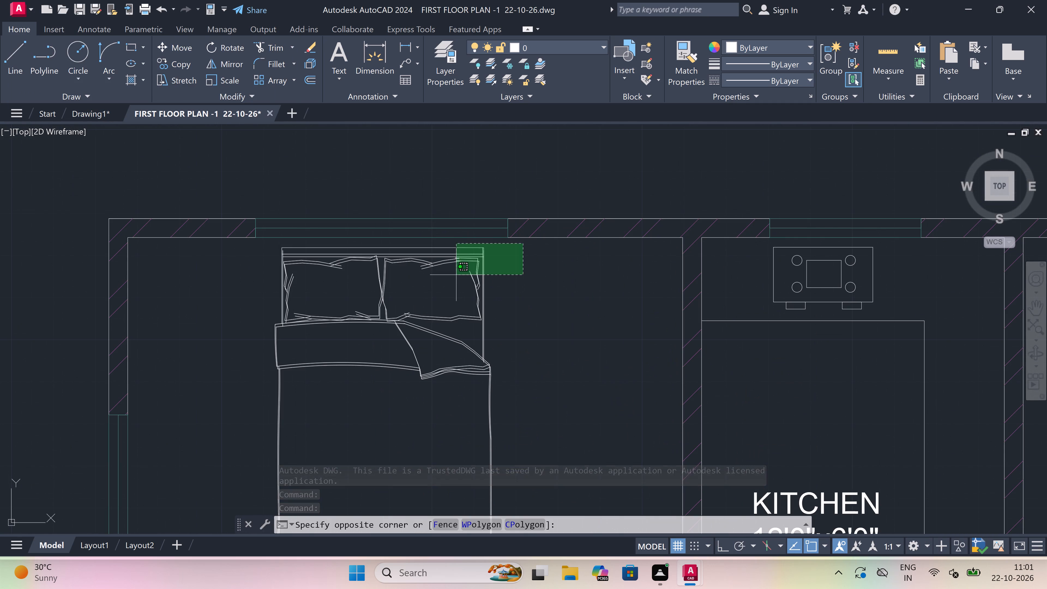
{"action": "scroll", "coordinate": [456, 274], "scroll_direction": "down", "scroll_amount": 4}
{"action": "scroll", "coordinate": [441, 298], "scroll_direction": "up", "scroll_amount": 3}
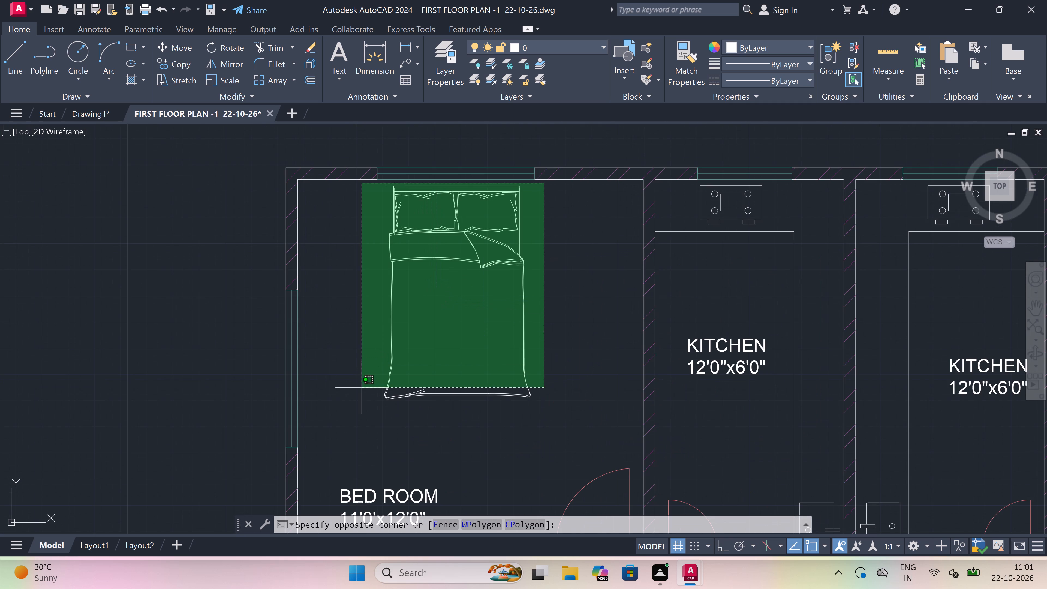
{"action": "left_click", "coordinate": [357, 417]}
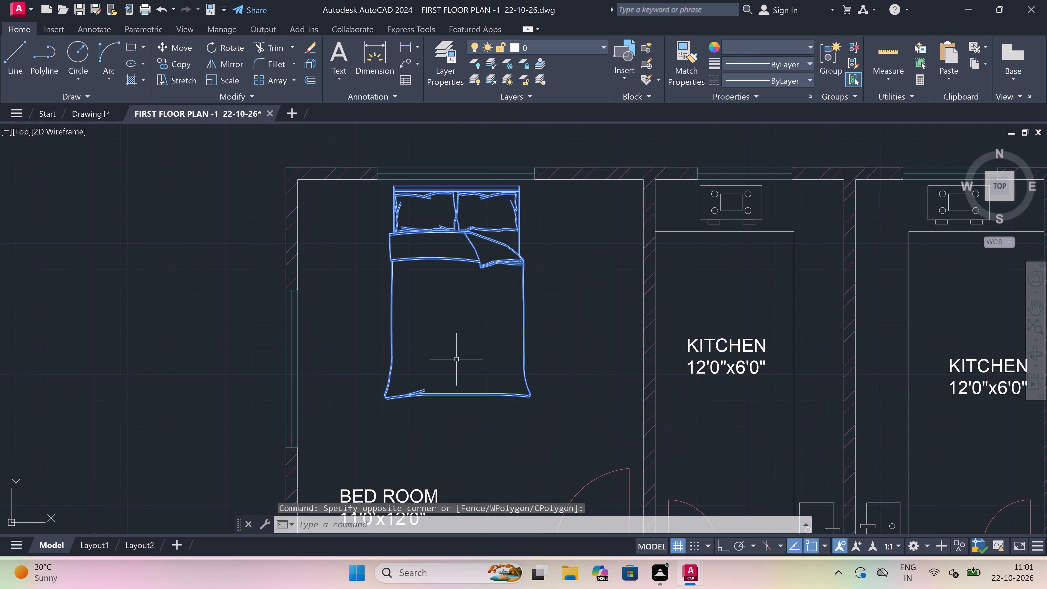
{"action": "key", "text": "ctrl+c"}
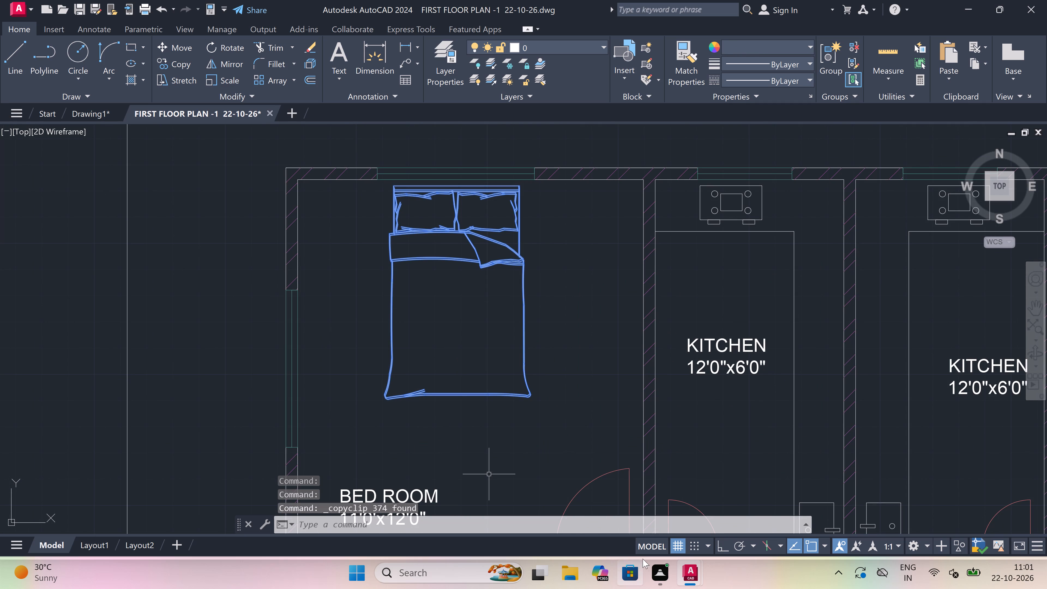
Switch to Drawing1 and paste the bed into the upper 10'4.5"x9'0" bedroom, with its headboard near the window wall.
{"action": "left_click", "coordinate": [623, 498]}
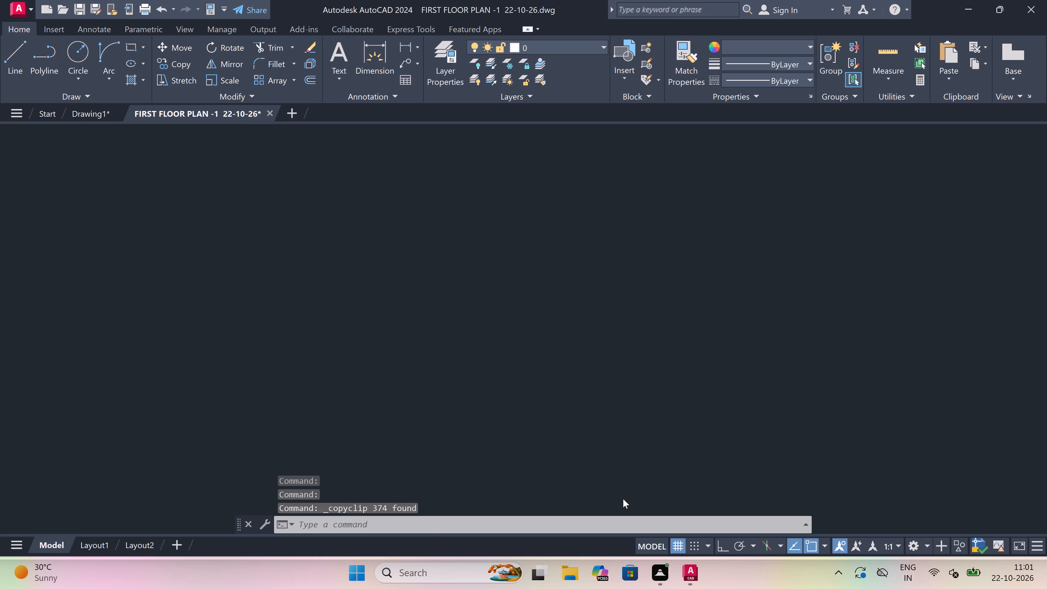
{"action": "key", "text": "ctrl+v"}
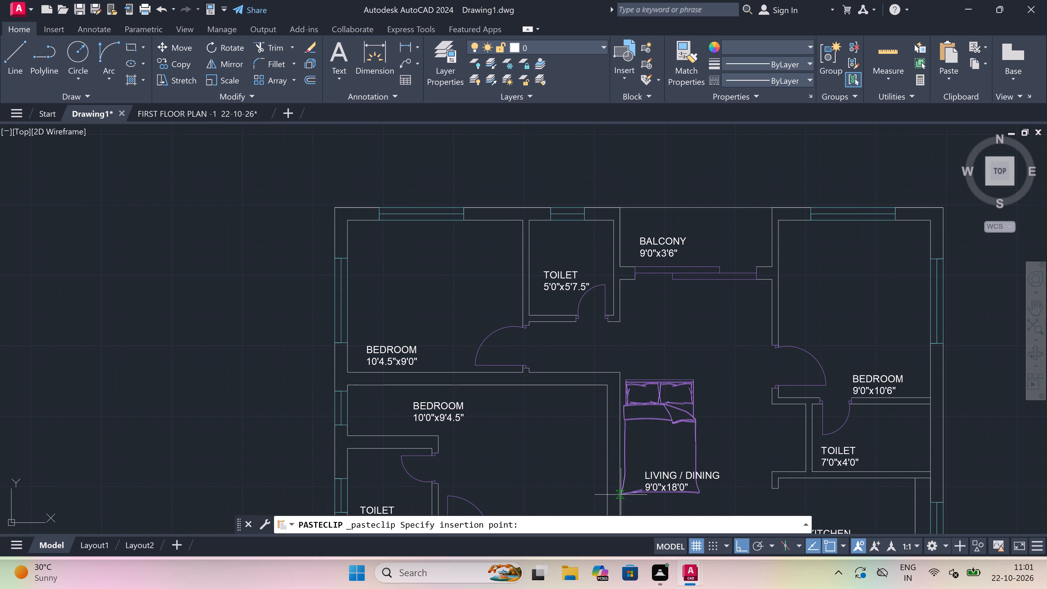
{"action": "scroll", "coordinate": [337, 333], "scroll_direction": "up", "scroll_amount": 2}
{"action": "scroll", "coordinate": [386, 351], "scroll_direction": "down", "scroll_amount": 1}
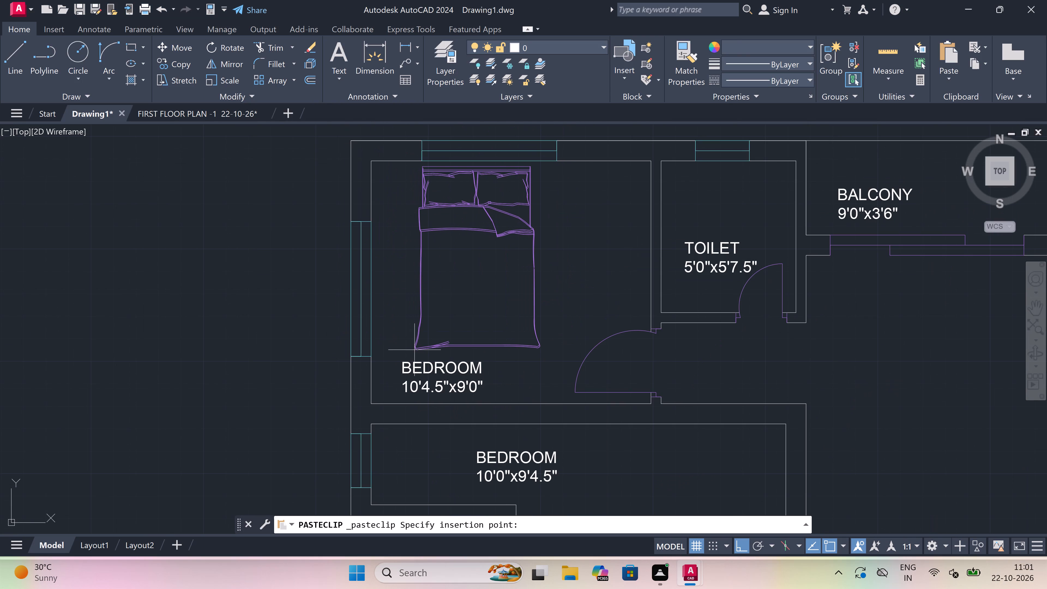
{"action": "left_click", "coordinate": [414, 350]}
Copy the pasted bed with Ortho off into the 9'0"x10'6" bedroom, headboard at the window on the upper wall.
{"action": "scroll", "coordinate": [527, 181], "scroll_direction": "up", "scroll_amount": 1}
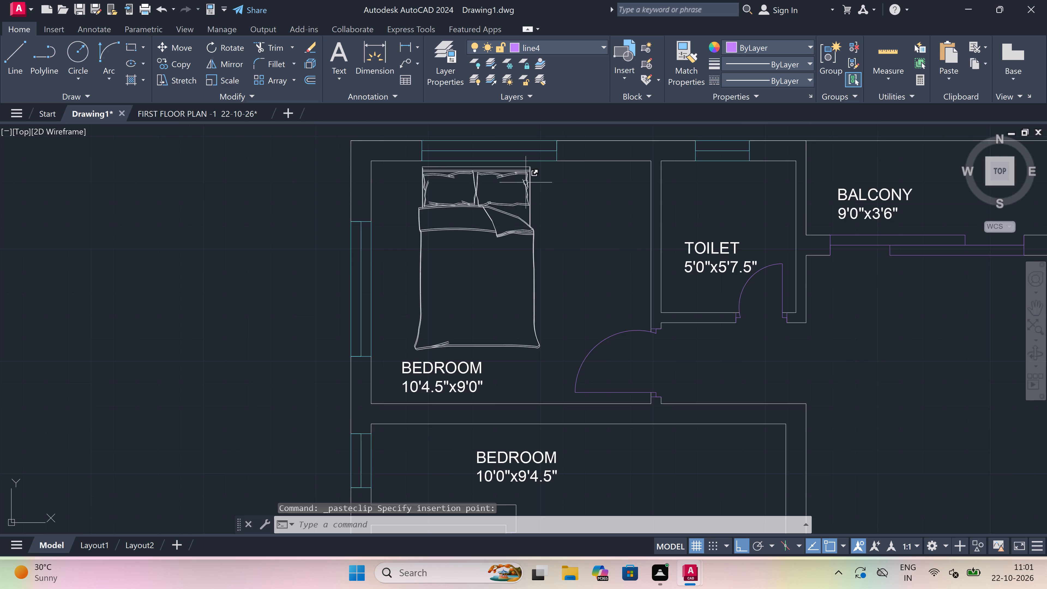
{"action": "scroll", "coordinate": [527, 181], "scroll_direction": "up", "scroll_amount": 2}
{"action": "scroll", "coordinate": [530, 169], "scroll_direction": "down", "scroll_amount": 5}
{"action": "scroll", "coordinate": [537, 154], "scroll_direction": "up", "scroll_amount": 4}
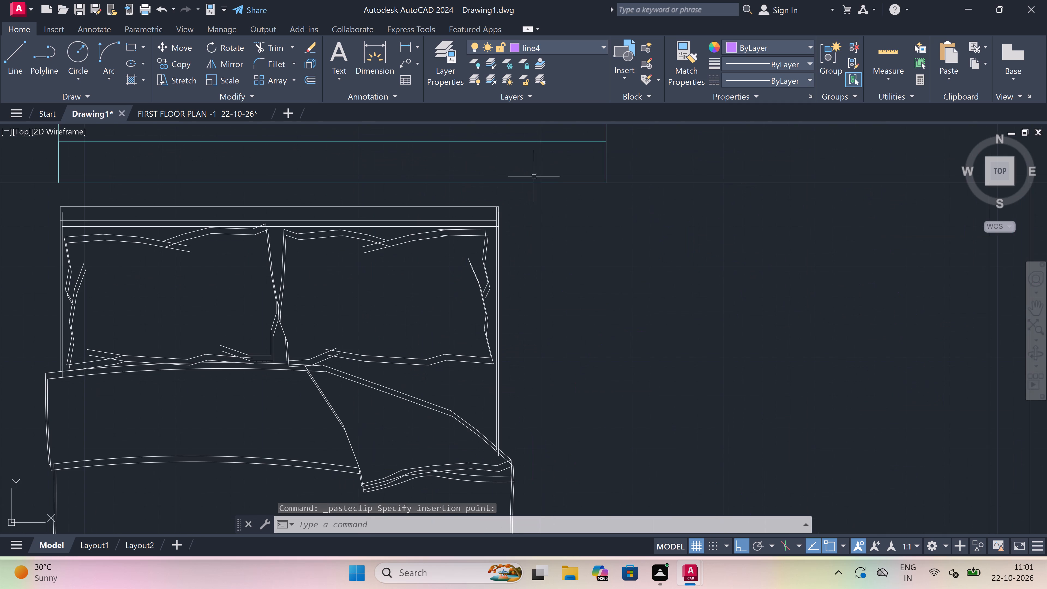
{"action": "left_click", "coordinate": [531, 191]}
{"action": "scroll", "coordinate": [528, 194], "scroll_direction": "down", "scroll_amount": 3}
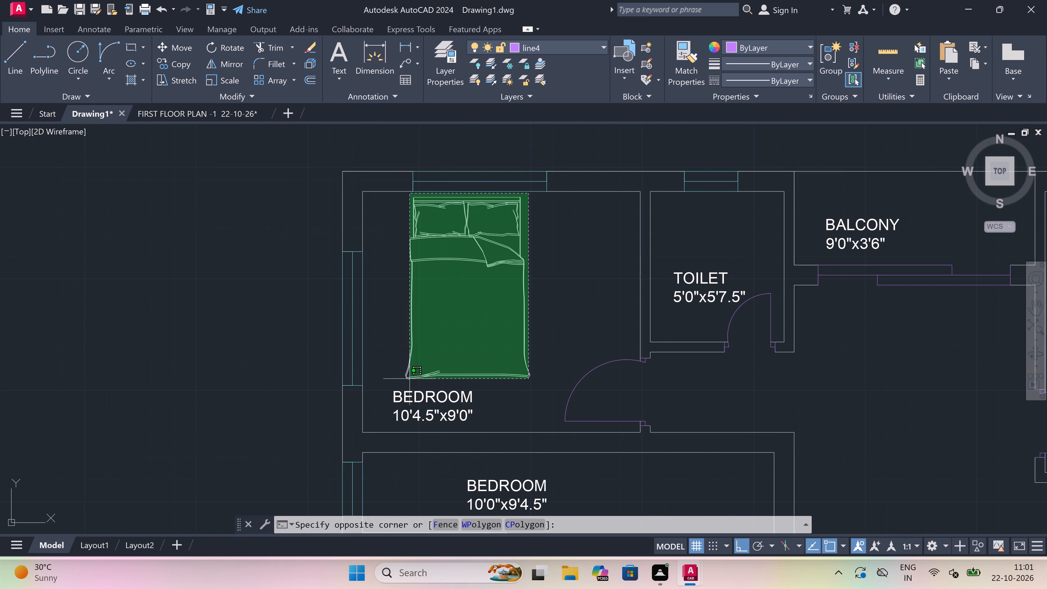
{"action": "left_click", "coordinate": [392, 378]}
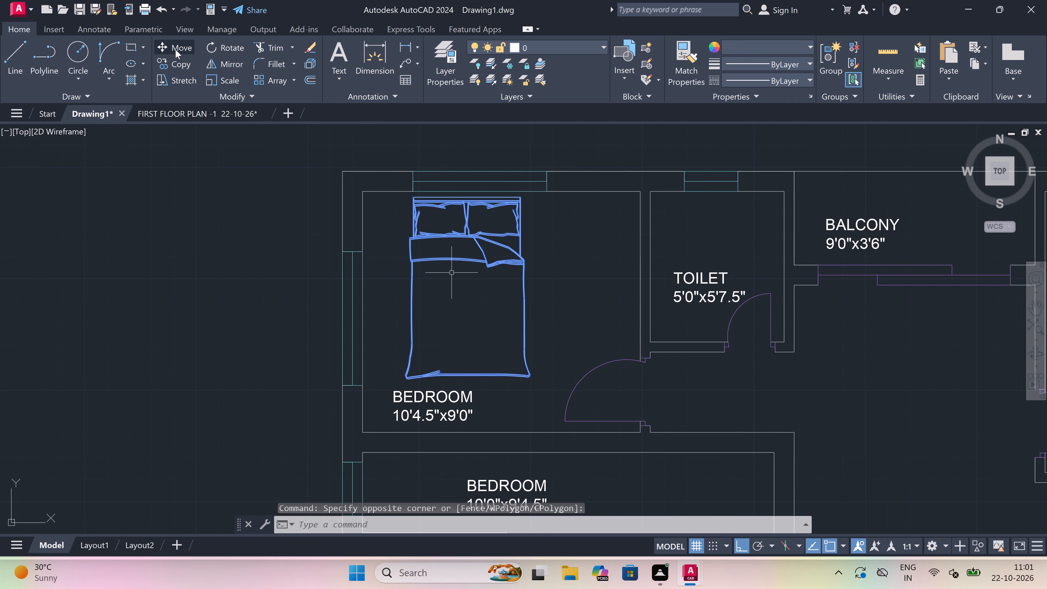
{"action": "left_click", "coordinate": [171, 63]}
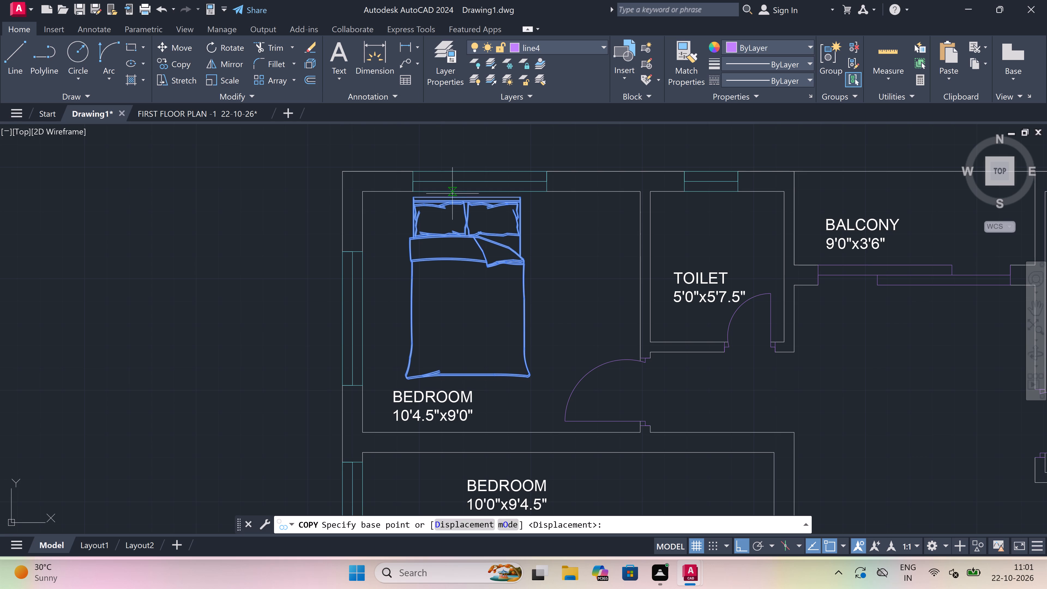
{"action": "left_click", "coordinate": [469, 194]}
{"action": "scroll", "coordinate": [419, 244], "scroll_direction": "down", "scroll_amount": 2}
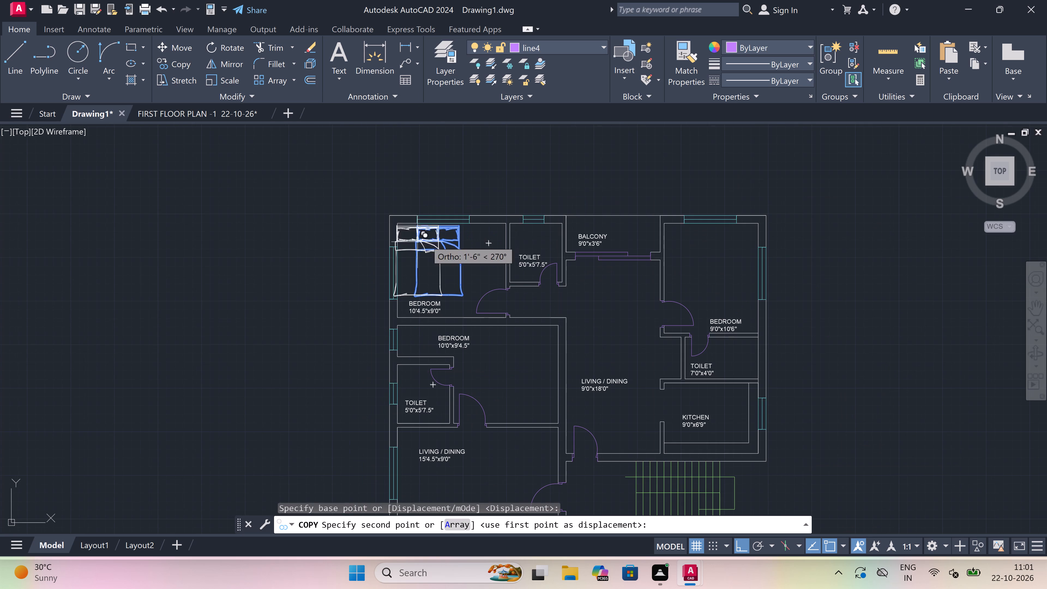
{"action": "key", "text": "F8"}
{"action": "scroll", "coordinate": [732, 223], "scroll_direction": "up", "scroll_amount": 2}
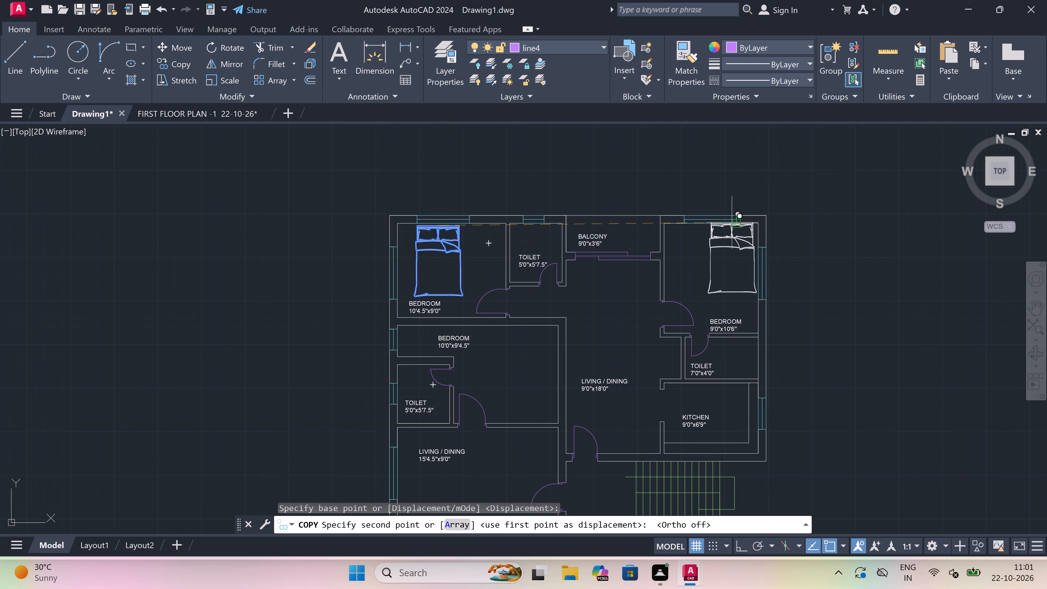
{"action": "scroll", "coordinate": [732, 223], "scroll_direction": "up", "scroll_amount": 3}
{"action": "scroll", "coordinate": [585, 240], "scroll_direction": "up", "scroll_amount": 1}
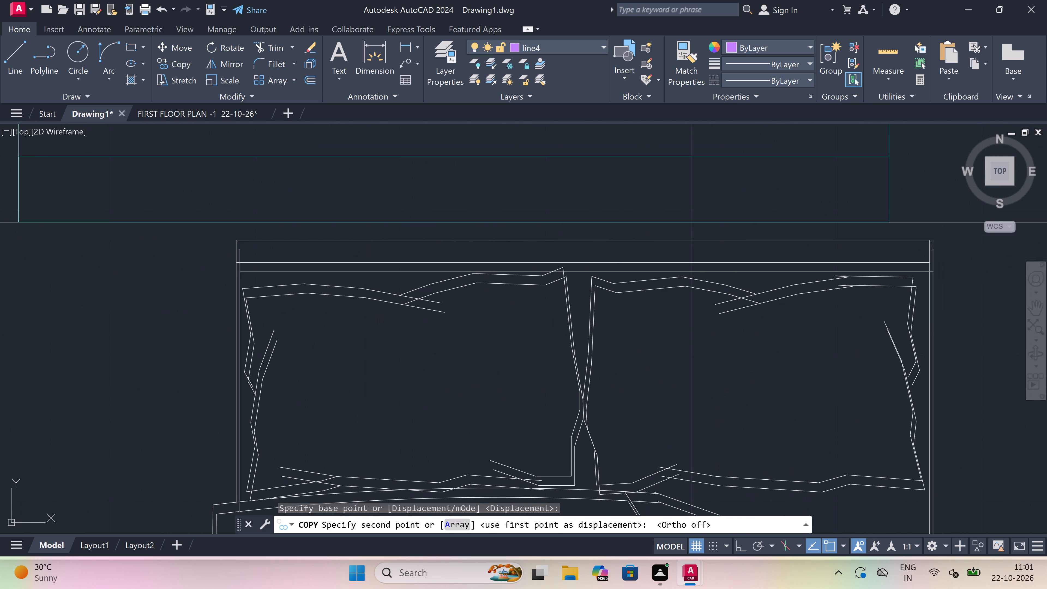
{"action": "left_click", "coordinate": [573, 235]}
Place another copy of the bed in the 10'0"x9'4.5" bedroom, headboard near the upper wall.
{"action": "scroll", "coordinate": [572, 224], "scroll_direction": "down", "scroll_amount": 9}
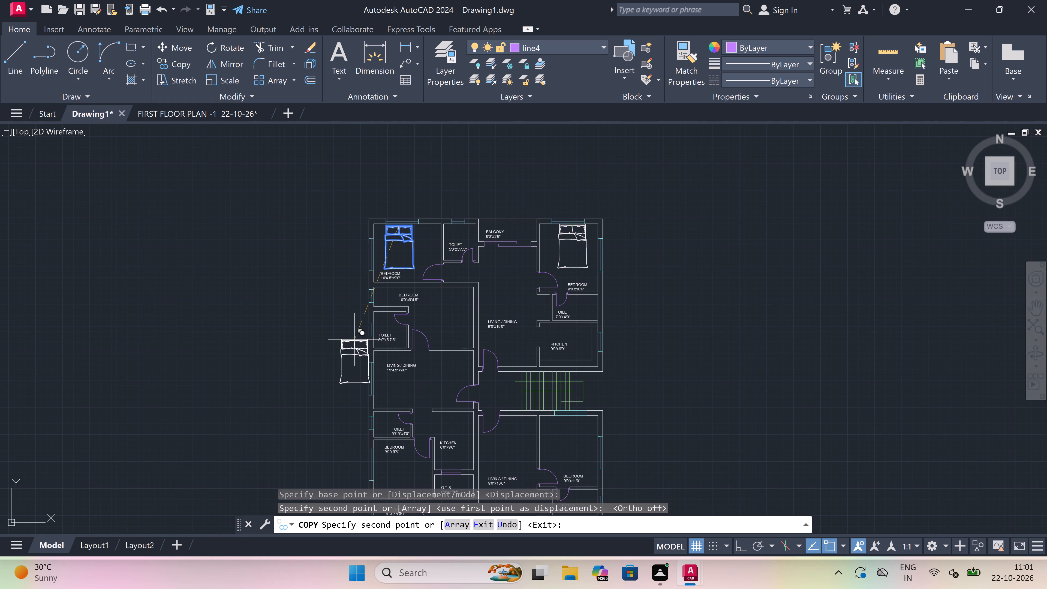
{"action": "scroll", "coordinate": [454, 285], "scroll_direction": "up", "scroll_amount": 3}
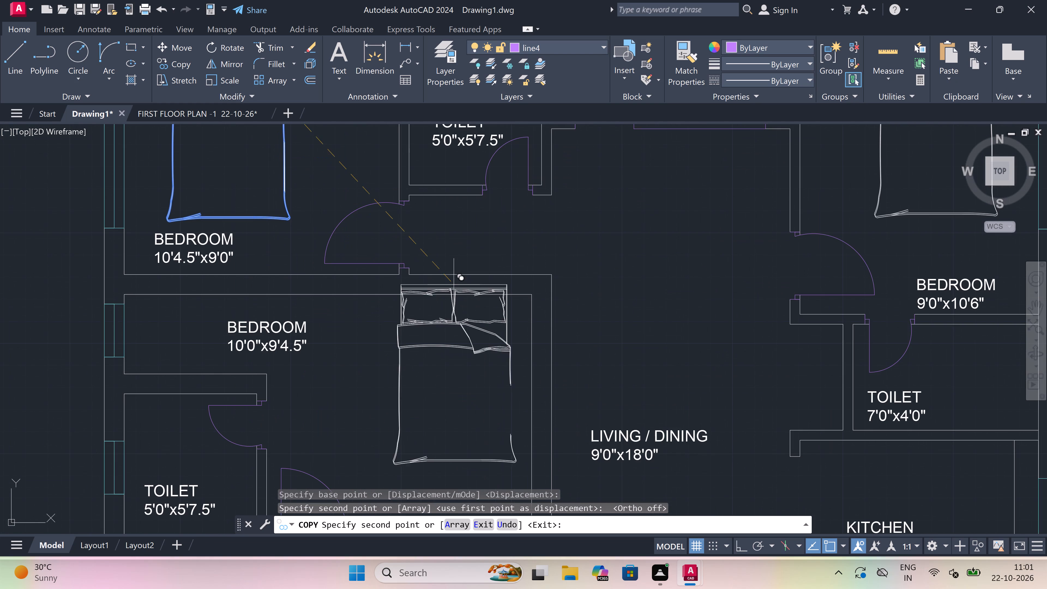
{"action": "scroll", "coordinate": [438, 303], "scroll_direction": "down", "scroll_amount": 2}
{"action": "scroll", "coordinate": [438, 303], "scroll_direction": "up", "scroll_amount": 3}
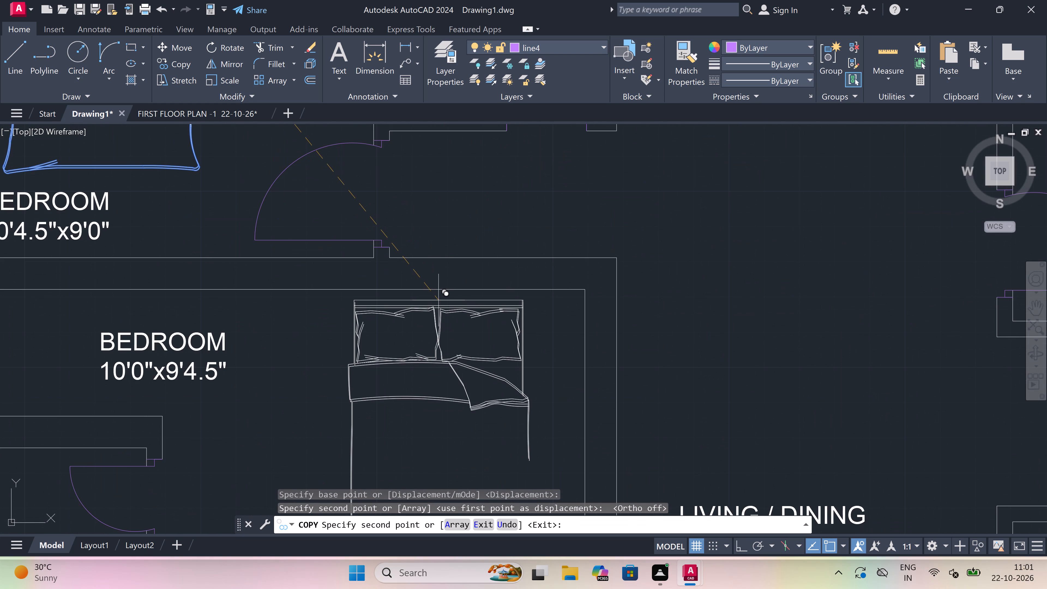
{"action": "left_click", "coordinate": [438, 298]}
Place another copy of the bed in the 9'0"x11'0" bedroom below the staircase, headboard at the window.
{"action": "scroll", "coordinate": [465, 272], "scroll_direction": "down", "scroll_amount": 4}
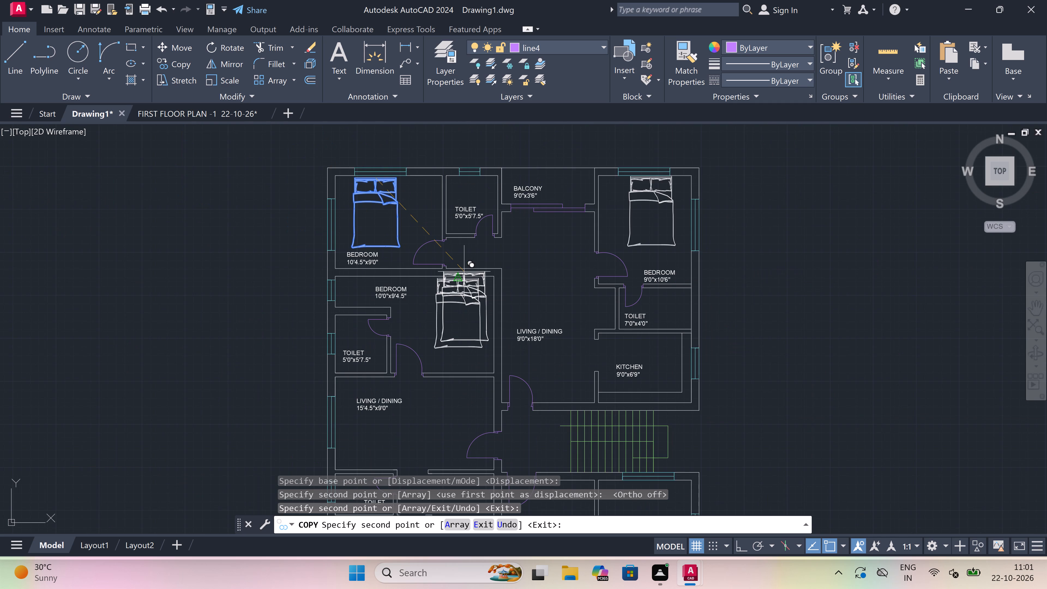
{"action": "scroll", "coordinate": [471, 271], "scroll_direction": "down", "scroll_amount": 3}
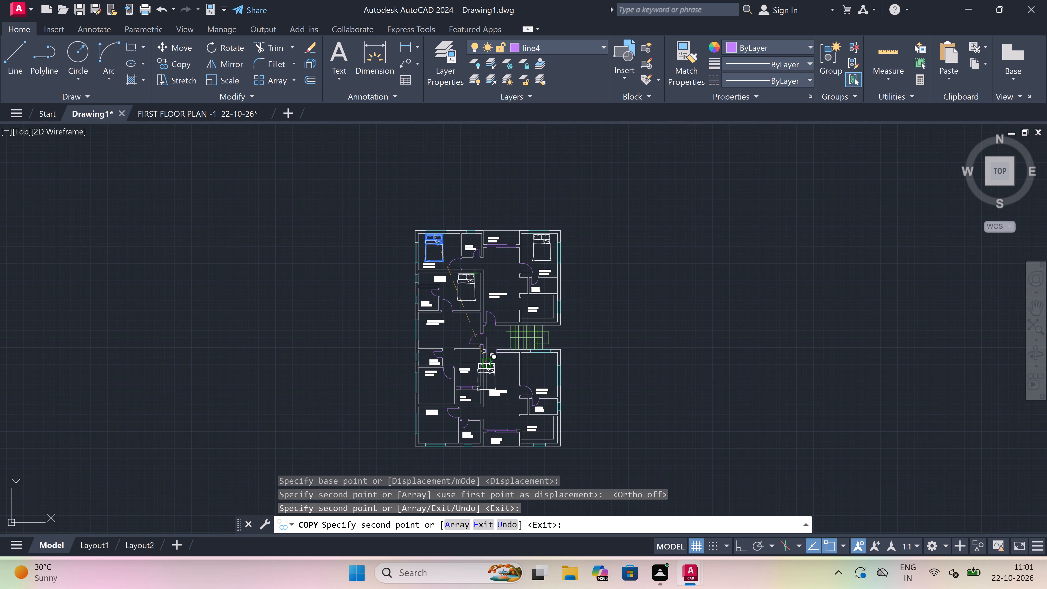
{"action": "scroll", "coordinate": [556, 363], "scroll_direction": "up", "scroll_amount": 2}
{"action": "scroll", "coordinate": [527, 338], "scroll_direction": "up", "scroll_amount": 3}
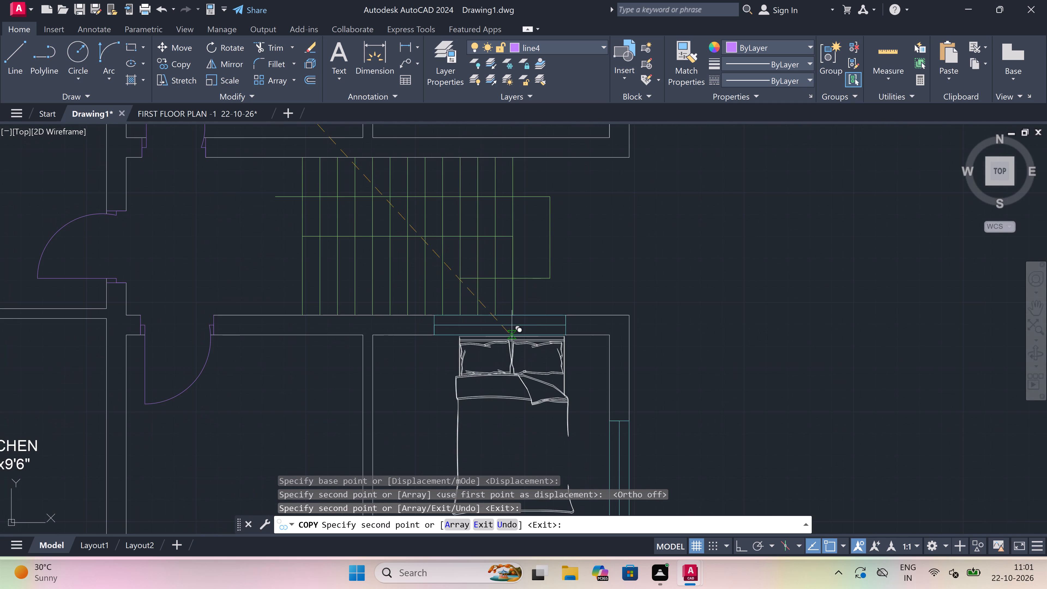
{"action": "scroll", "coordinate": [495, 339], "scroll_direction": "up", "scroll_amount": 3}
{"action": "left_click", "coordinate": [496, 338]}
Place a spare copy of the bed outside the plan, west of the 9'0"x9'6" bedroom, and finish copying.
{"action": "scroll", "coordinate": [574, 284], "scroll_direction": "down", "scroll_amount": 3}
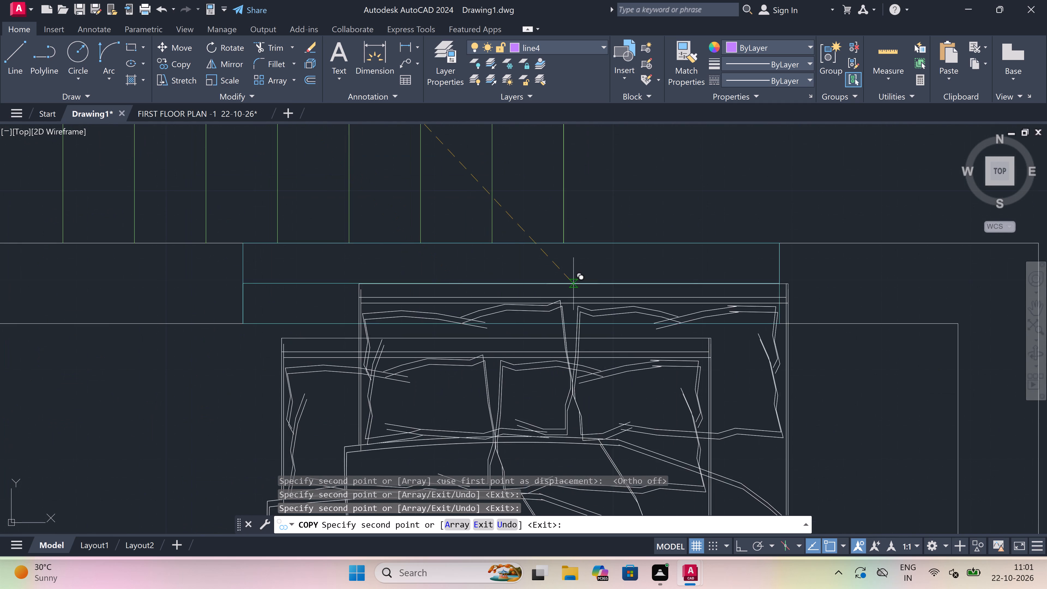
{"action": "scroll", "coordinate": [574, 284], "scroll_direction": "down", "scroll_amount": 6}
{"action": "scroll", "coordinate": [471, 302], "scroll_direction": "up", "scroll_amount": 3}
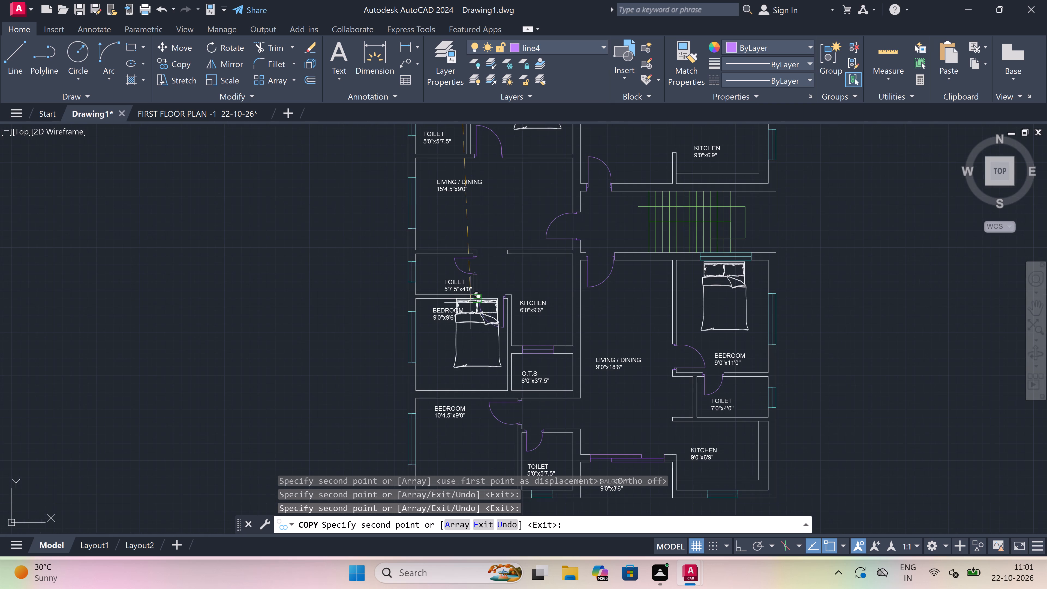
{"action": "scroll", "coordinate": [461, 318], "scroll_direction": "up", "scroll_amount": 2}
{"action": "scroll", "coordinate": [460, 319], "scroll_direction": "down", "scroll_amount": 4}
{"action": "left_click", "coordinate": [385, 310]}
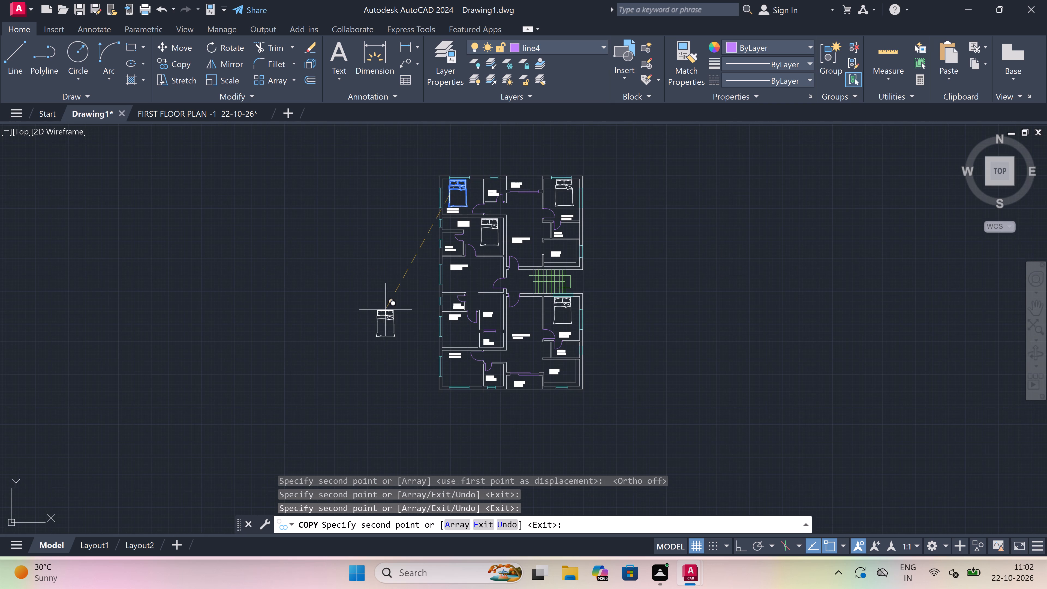
{"action": "key", "text": "Escape"}
Rotate the spare bed west of the plan a quarter turn counterclockwise with Ortho on, so its headboard faces west.
{"action": "scroll", "coordinate": [410, 308], "scroll_direction": "up", "scroll_amount": 2}
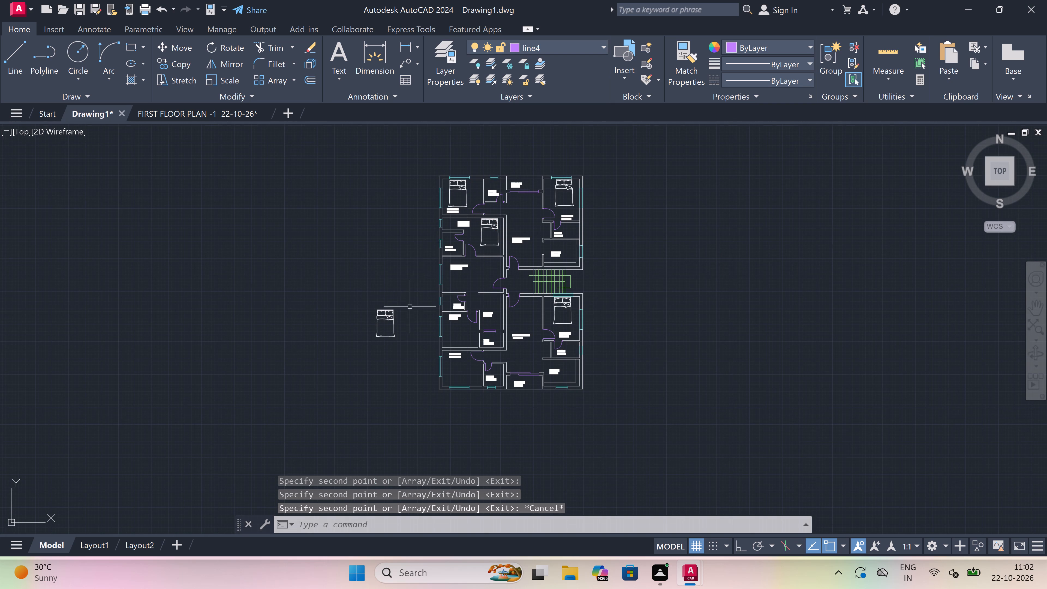
{"action": "left_click", "coordinate": [411, 299]}
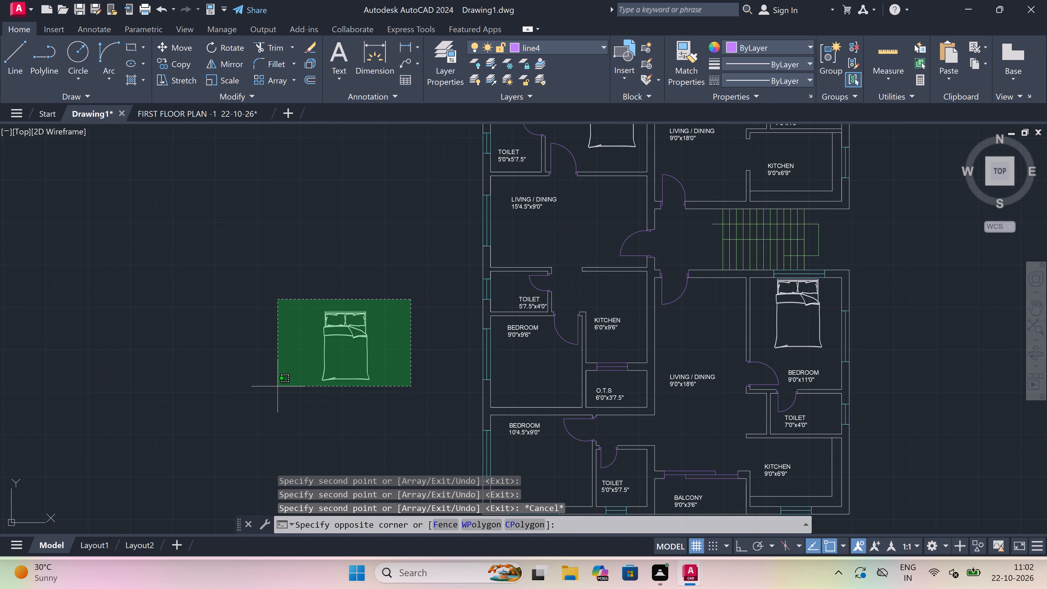
{"action": "double_click", "coordinate": [264, 408]}
{"action": "scroll", "coordinate": [471, 255], "scroll_direction": "down", "scroll_amount": 1}
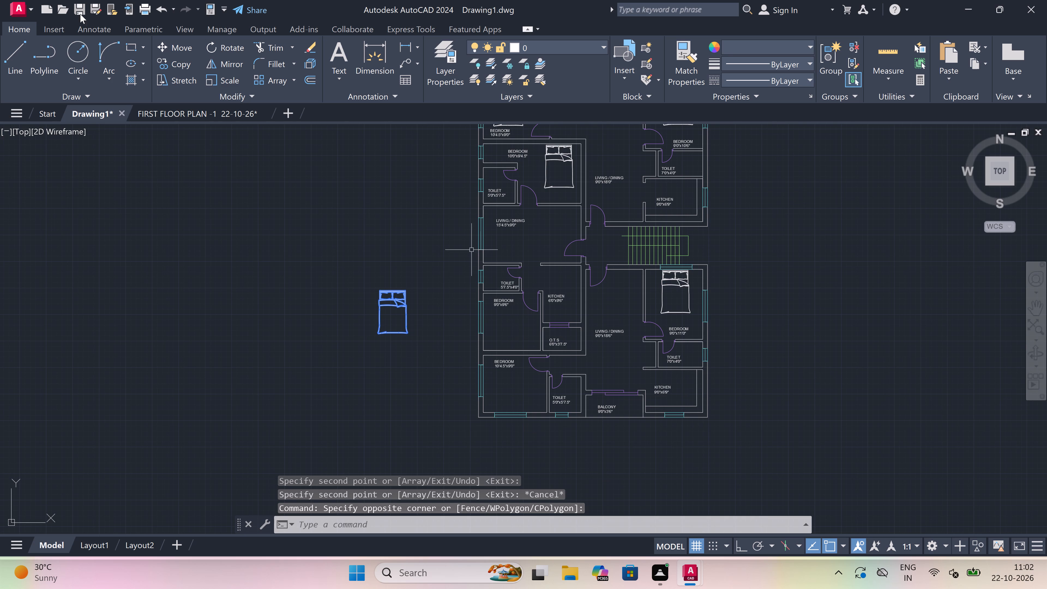
{"action": "double_click", "coordinate": [227, 47]}
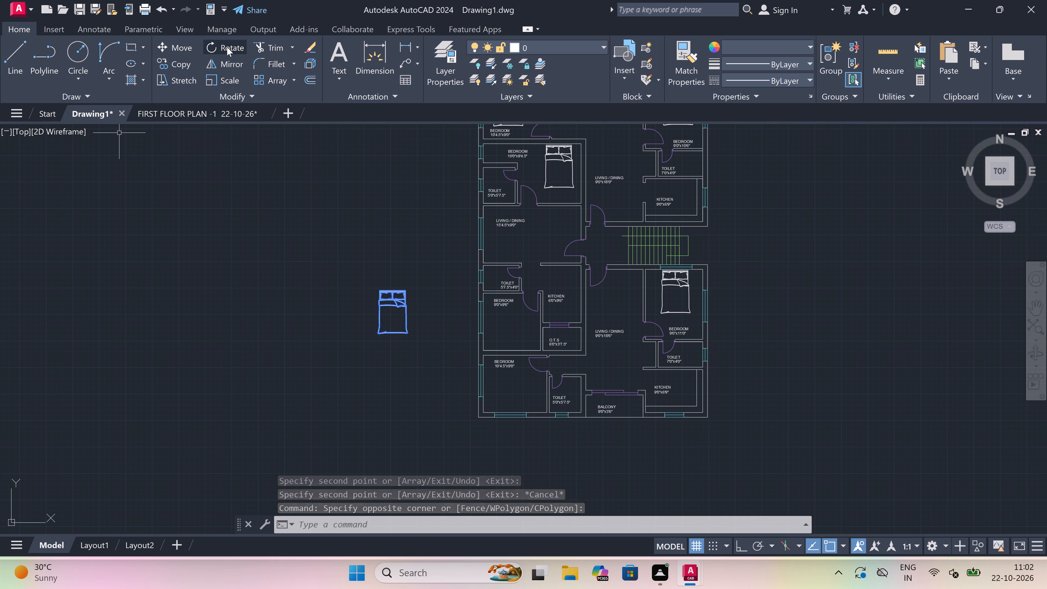
{"action": "scroll", "coordinate": [428, 309], "scroll_direction": "up", "scroll_amount": 2}
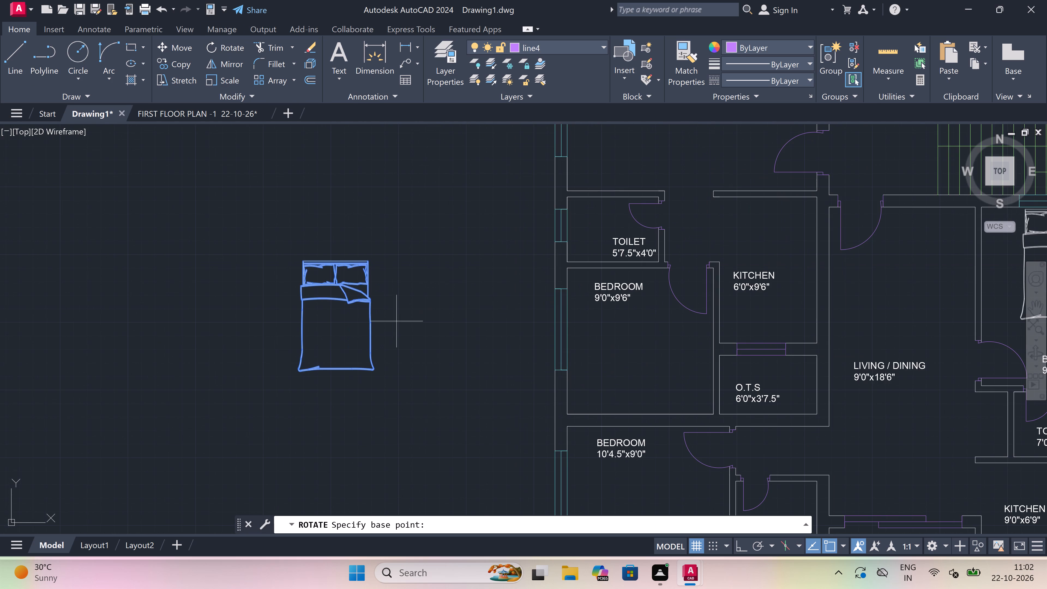
{"action": "left_click", "coordinate": [354, 326]}
{"action": "key", "text": "F8"}
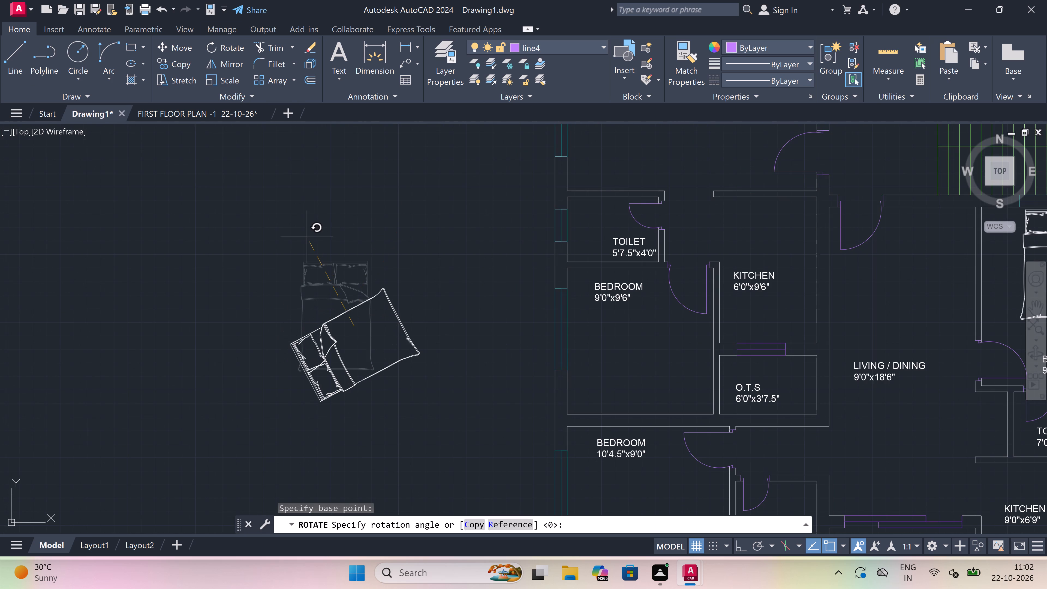
{"action": "left_click", "coordinate": [330, 233]}
Copy the rotated bed with Ortho off into the 9'0"x9'6" bedroom, headboard at the window on the west wall.
{"action": "left_click", "coordinate": [435, 284]}
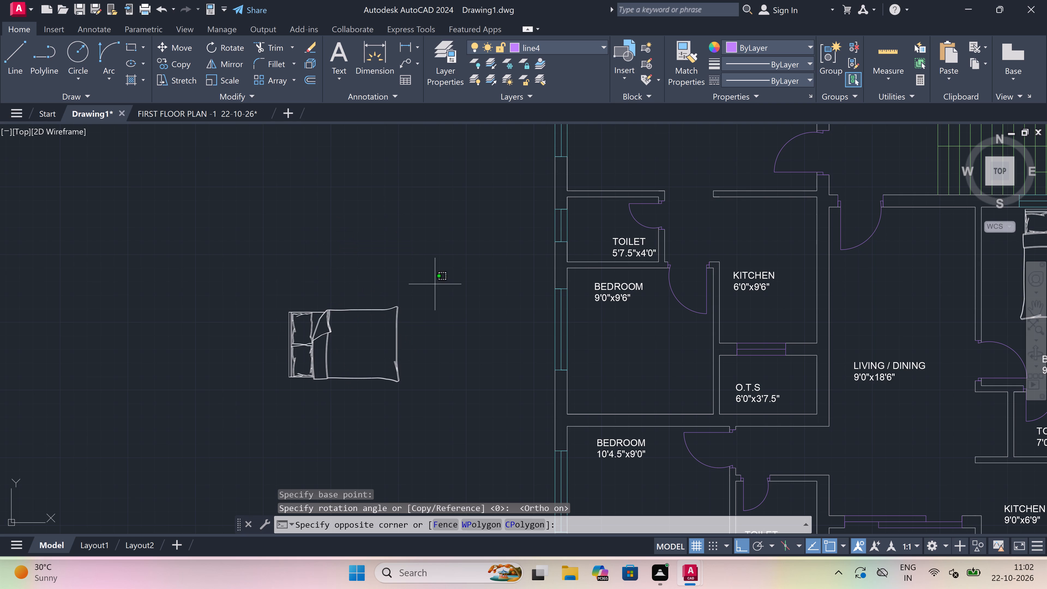
{"action": "left_click", "coordinate": [229, 415]}
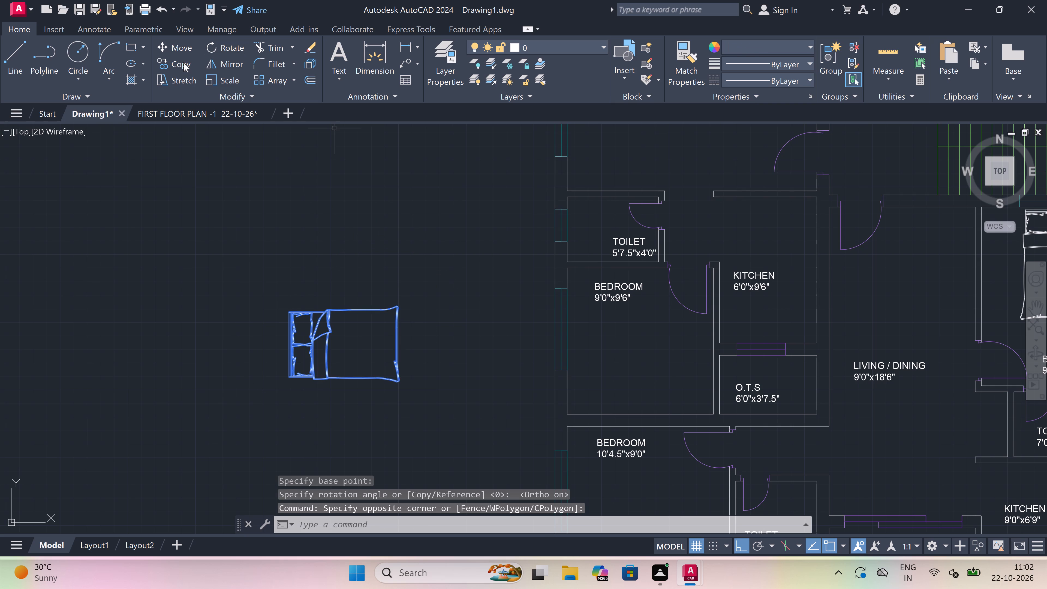
{"action": "left_click", "coordinate": [183, 62]}
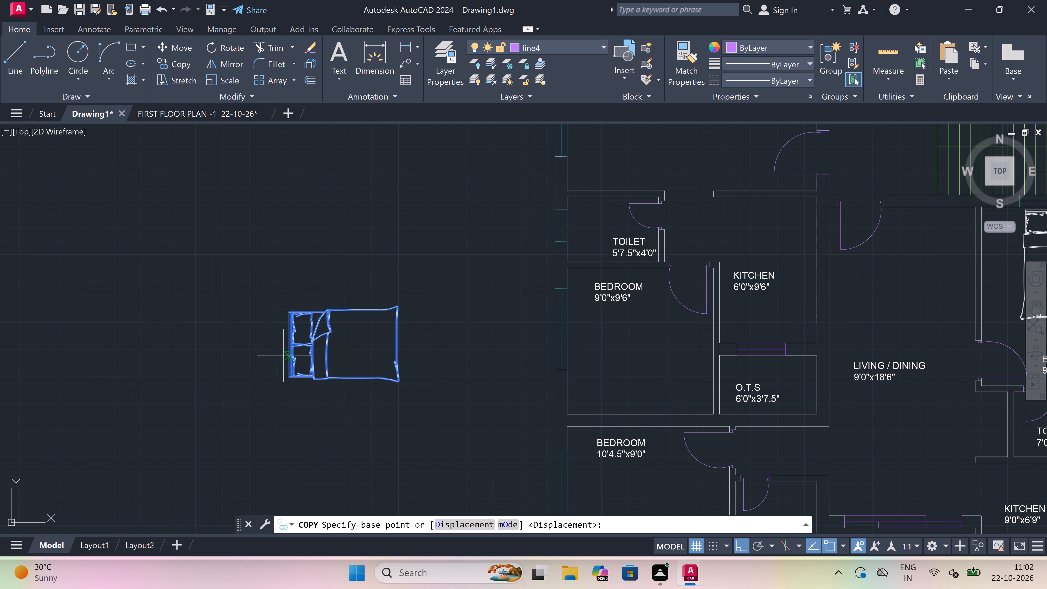
{"action": "left_click", "coordinate": [288, 345]}
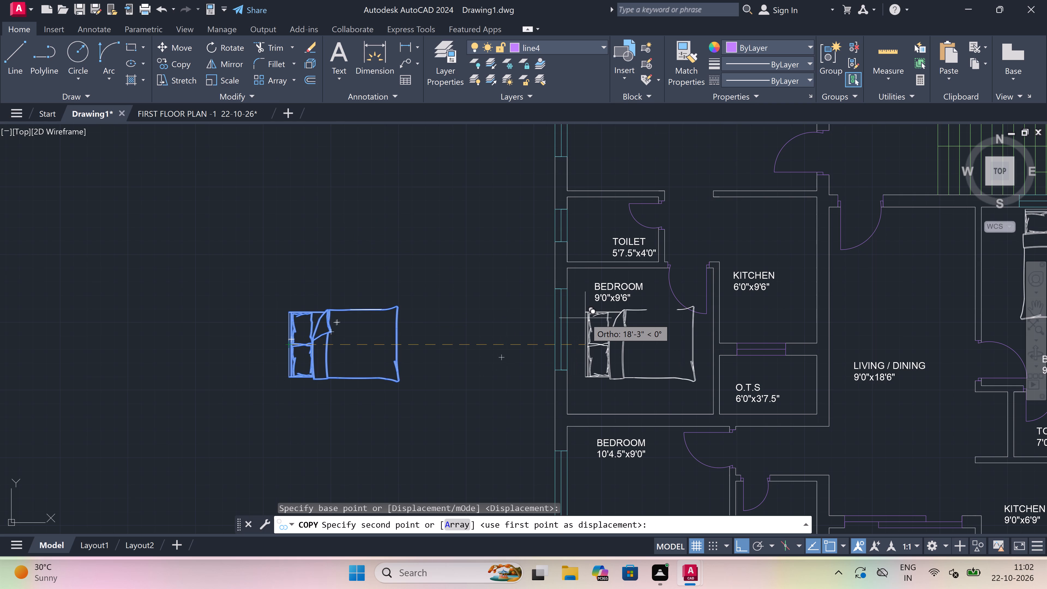
{"action": "key", "text": "F8"}
{"action": "scroll", "coordinate": [570, 351], "scroll_direction": "up", "scroll_amount": 2}
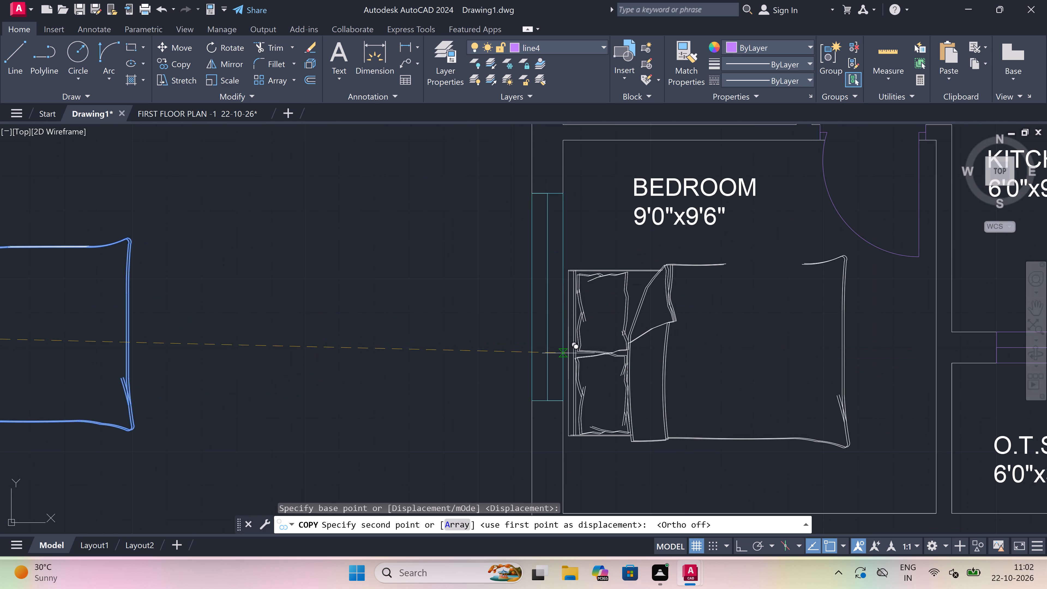
{"action": "left_click", "coordinate": [569, 360]}
Place another copy of the rotated bed in the 10'4.5"x9'0" bedroom below, headboard at the west window, and finish copying.
{"action": "scroll", "coordinate": [570, 353], "scroll_direction": "down", "scroll_amount": 4}
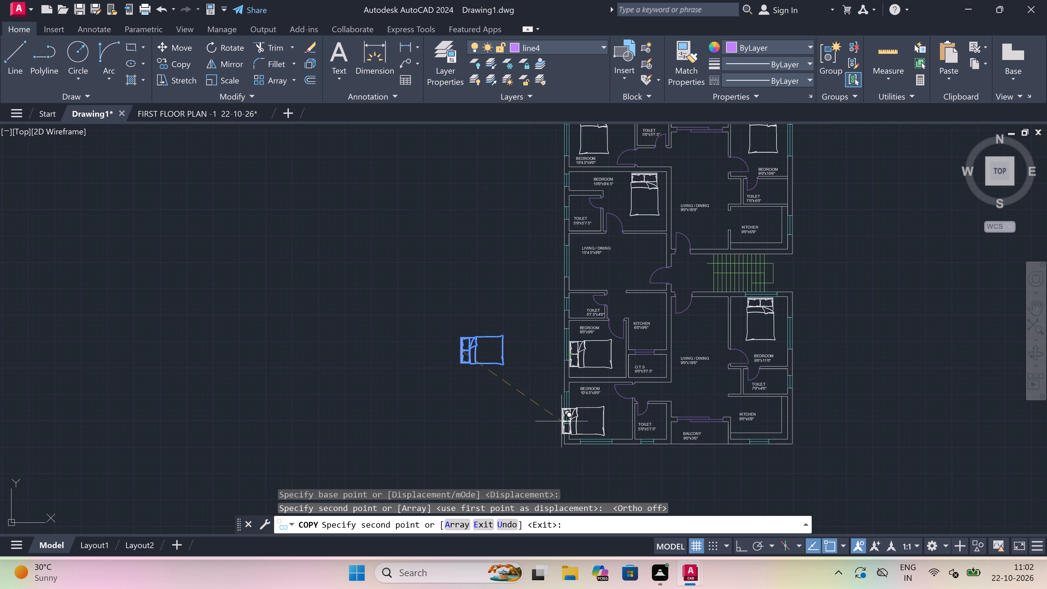
{"action": "scroll", "coordinate": [561, 423], "scroll_direction": "up", "scroll_amount": 1}
{"action": "scroll", "coordinate": [576, 403], "scroll_direction": "up", "scroll_amount": 2}
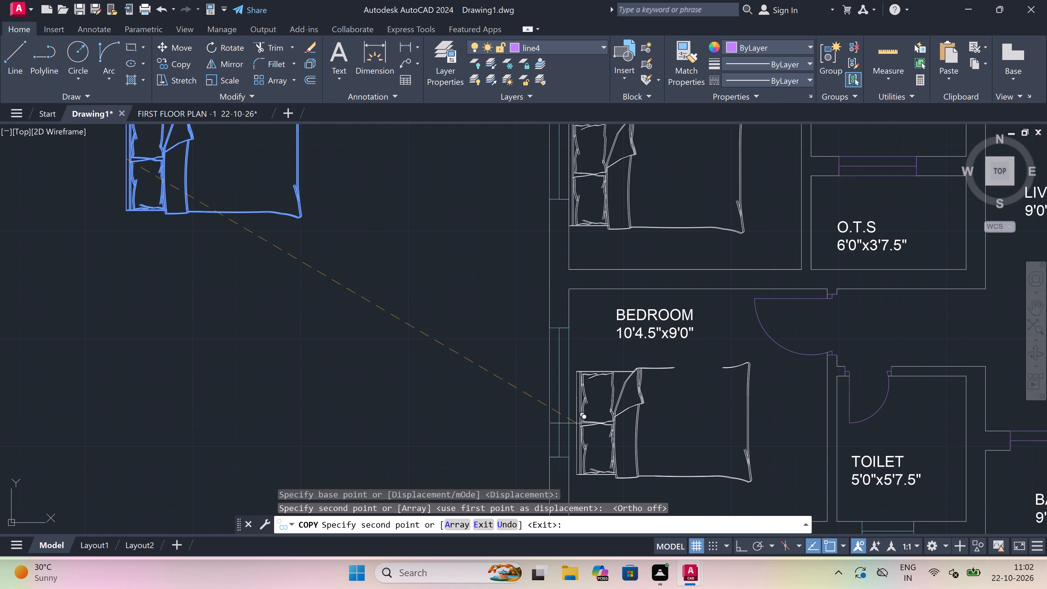
{"action": "left_click", "coordinate": [572, 428]}
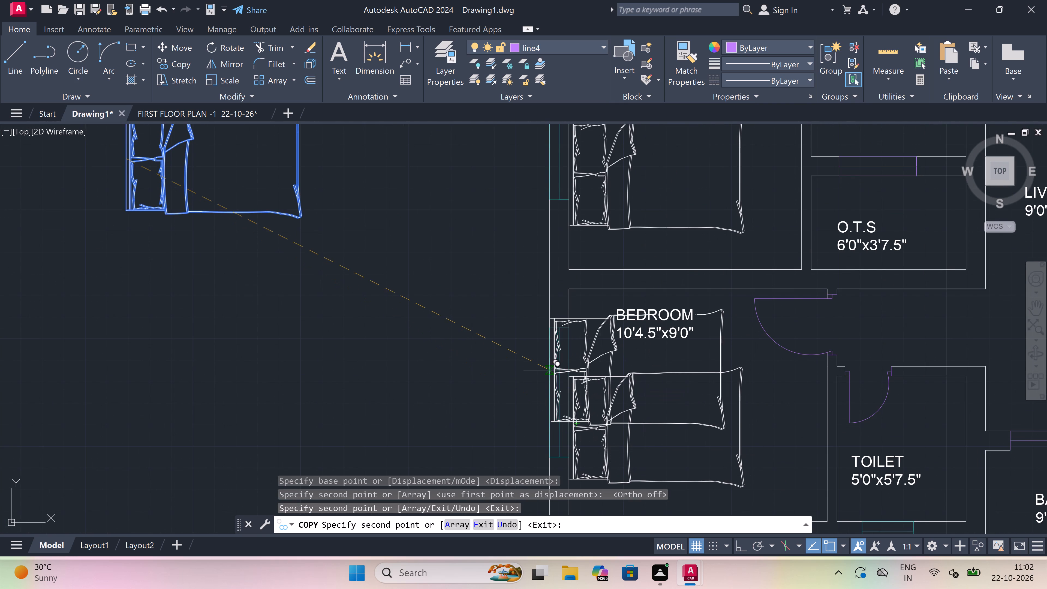
{"action": "key", "text": "Escape"}
Delete the spare rotated bed outside the plan.
{"action": "scroll", "coordinate": [550, 370], "scroll_direction": "down", "scroll_amount": 4}
{"action": "scroll", "coordinate": [515, 319], "scroll_direction": "up", "scroll_amount": 1}
{"action": "left_click", "coordinate": [515, 319]}
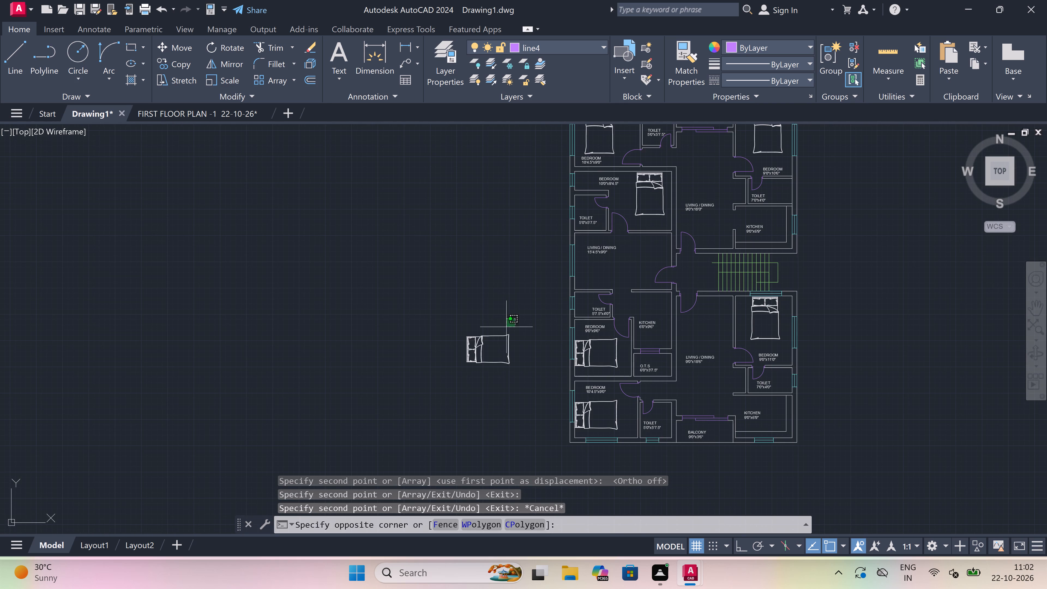
{"action": "left_click", "coordinate": [403, 402]}
{"action": "key", "text": "Delete"}
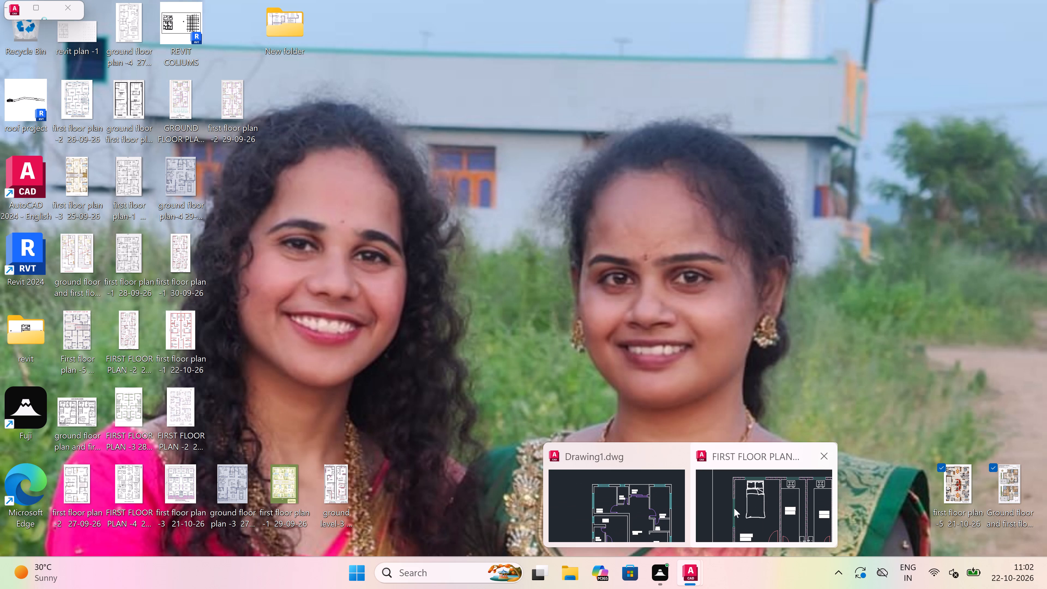
In the FIRST FLOOR PLAN -1 22-10-26 drawing, copy the WC of the 6'0"x4'7" bathroom to the clipboard.
{"action": "left_click", "coordinate": [735, 508]}
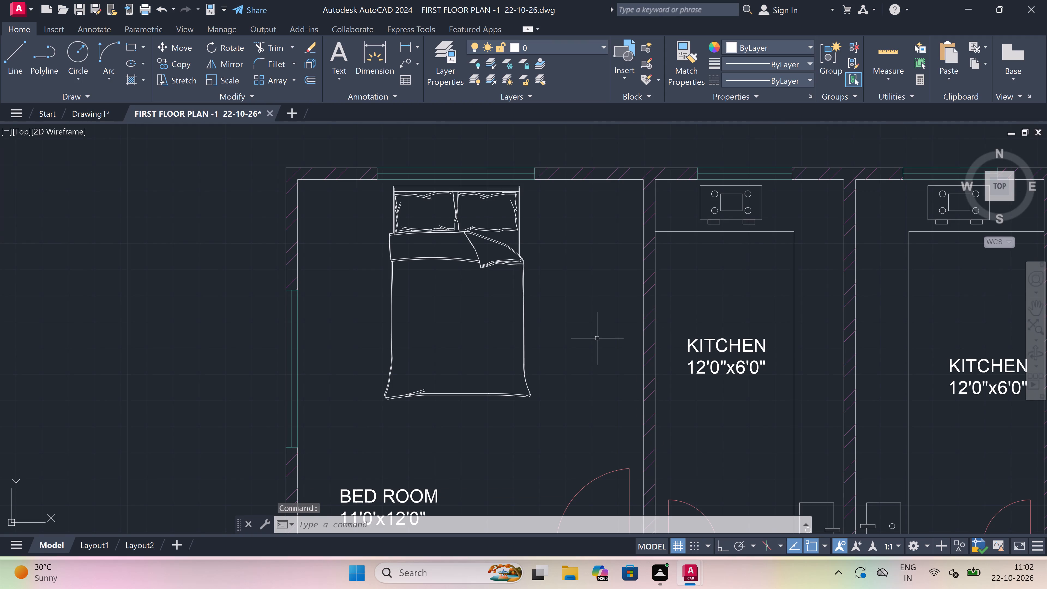
{"action": "scroll", "coordinate": [596, 339], "scroll_direction": "down", "scroll_amount": 4}
{"action": "scroll", "coordinate": [564, 407], "scroll_direction": "up", "scroll_amount": 3}
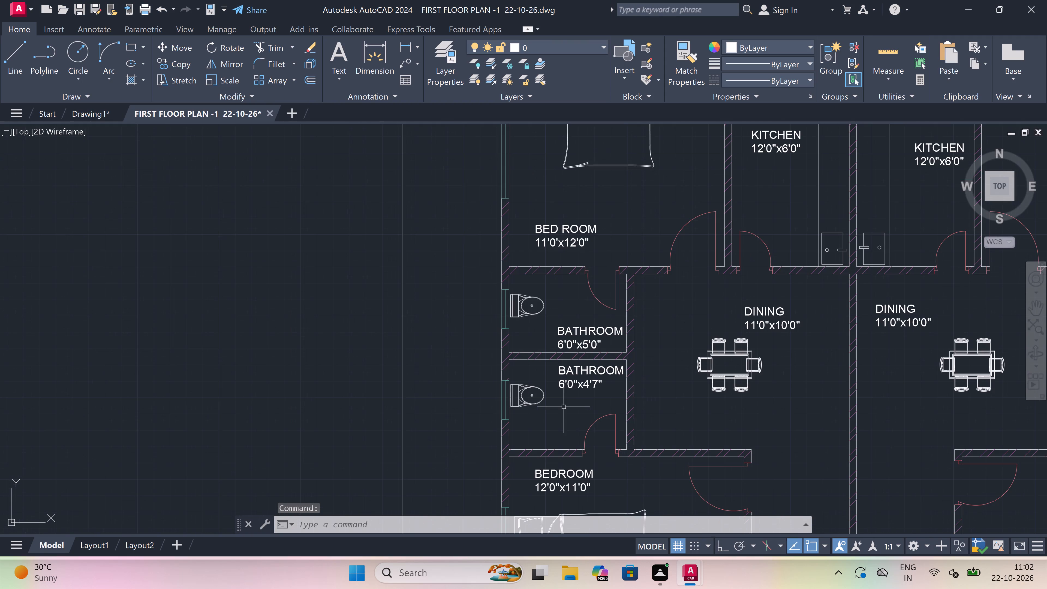
{"action": "scroll", "coordinate": [540, 395], "scroll_direction": "up", "scroll_amount": 2}
{"action": "left_click", "coordinate": [540, 386]}
{"action": "double_click", "coordinate": [480, 437]}
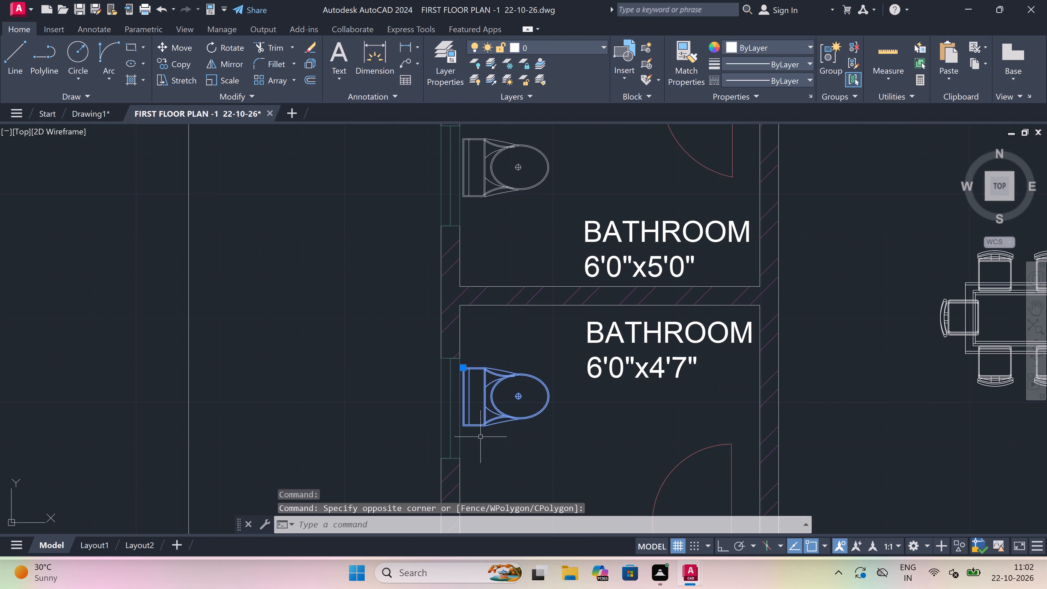
{"action": "key", "text": "ctrl+c"}
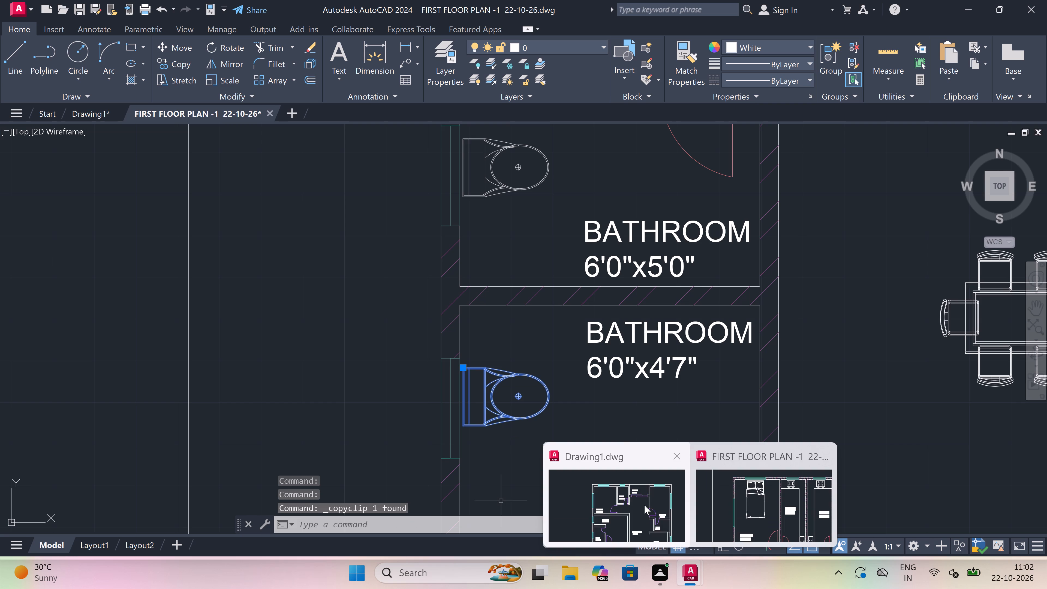
Switch to Drawing1 and paste the WC into the 5'7.5"x4'0" toilet, its tank at the window on the west wall.
{"action": "left_click", "coordinate": [644, 505]}
{"action": "key", "text": "ctrl+v"}
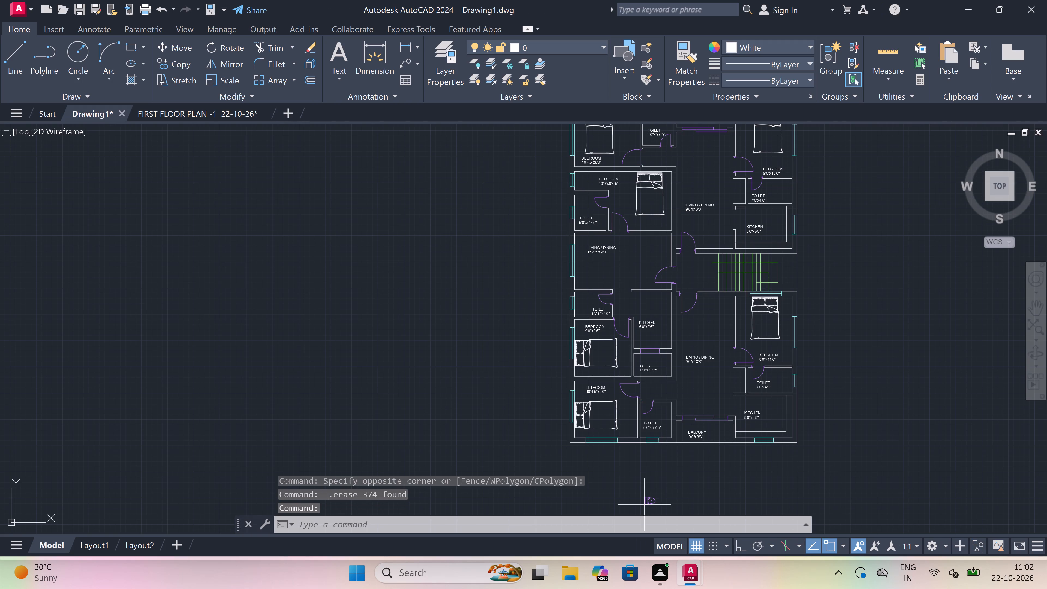
{"action": "scroll", "coordinate": [600, 441], "scroll_direction": "down", "scroll_amount": 4}
{"action": "scroll", "coordinate": [587, 399], "scroll_direction": "up", "scroll_amount": 2}
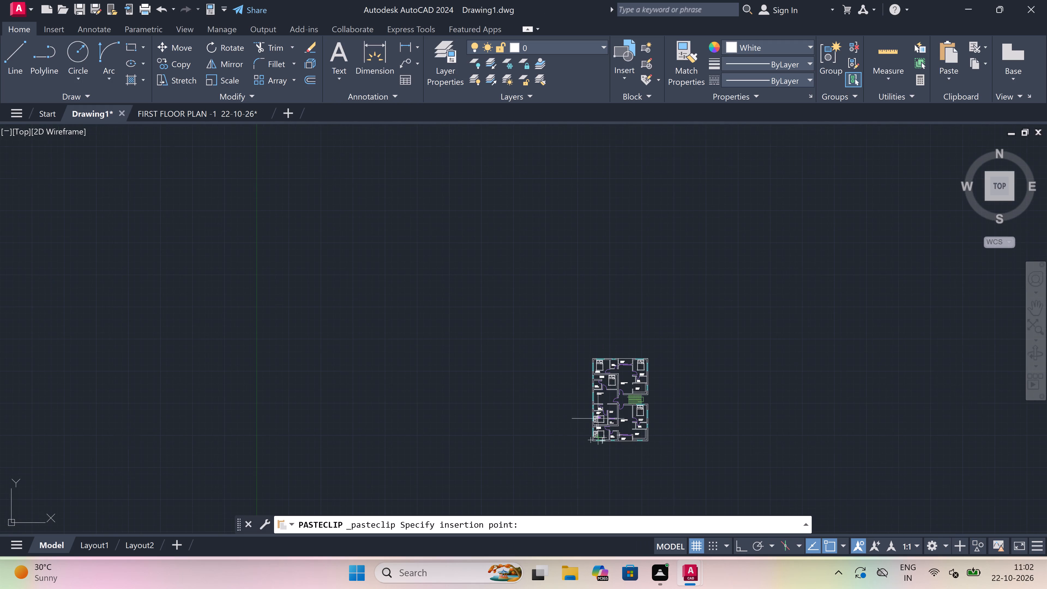
{"action": "scroll", "coordinate": [588, 399], "scroll_direction": "up", "scroll_amount": 2}
{"action": "scroll", "coordinate": [630, 467], "scroll_direction": "up", "scroll_amount": 5}
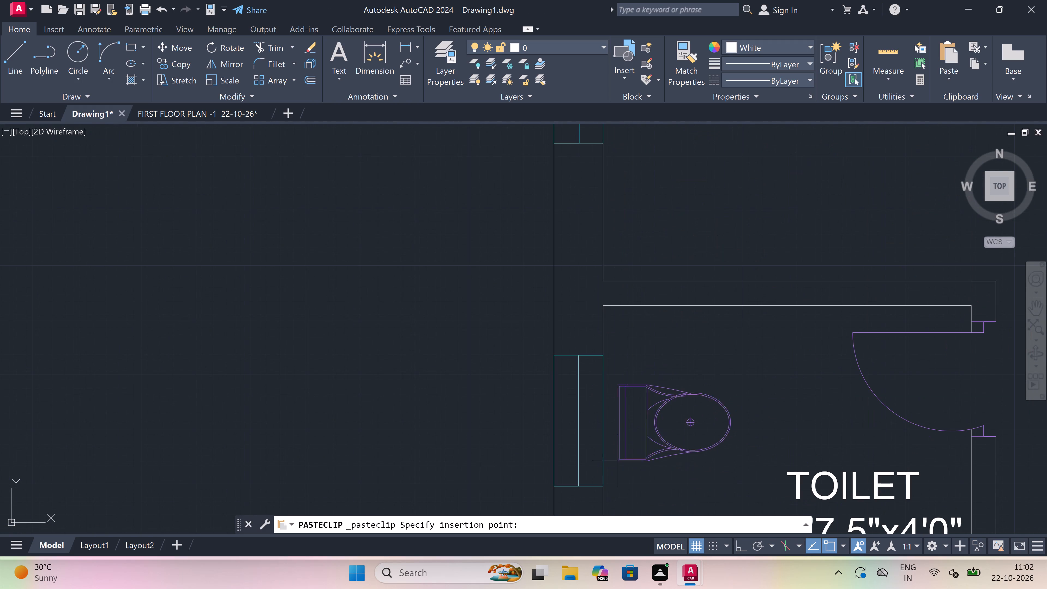
{"action": "scroll", "coordinate": [607, 473], "scroll_direction": "up", "scroll_amount": 2}
{"action": "double_click", "coordinate": [604, 473]}
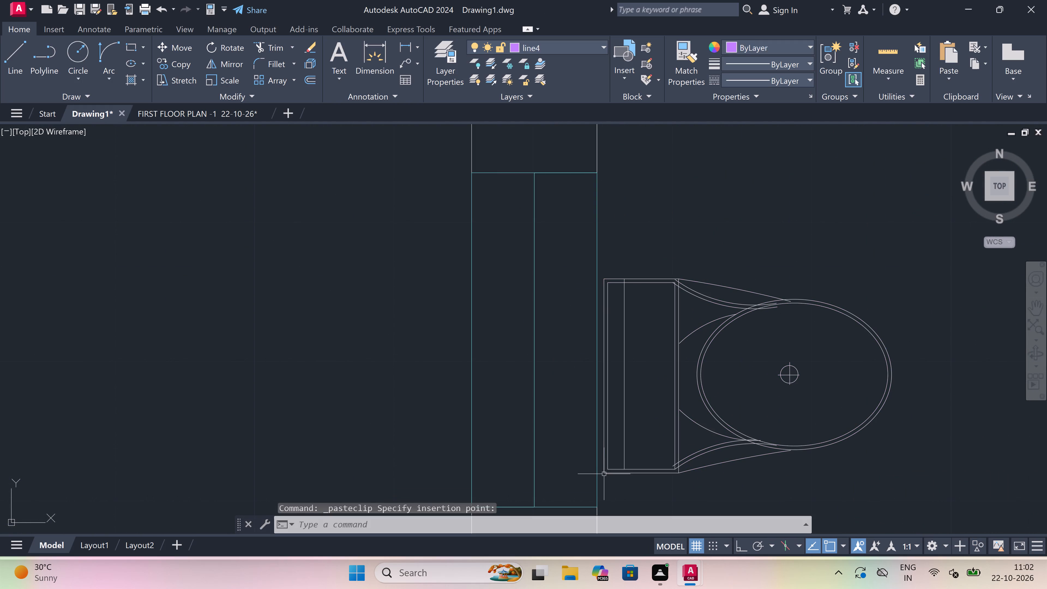
Copy the pasted WC into the 5'0"x5'7.5" toilet beside the 10'0"x9'4.5" bedroom, its tank against the west wall by the window.
{"action": "left_click", "coordinate": [619, 416]}
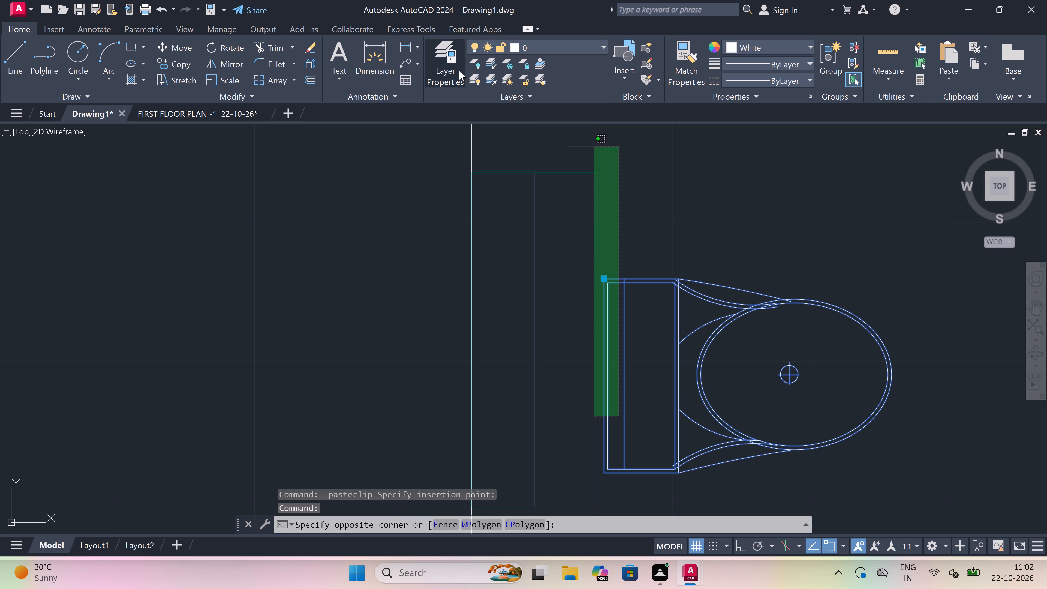
{"action": "key", "text": "Escape"}
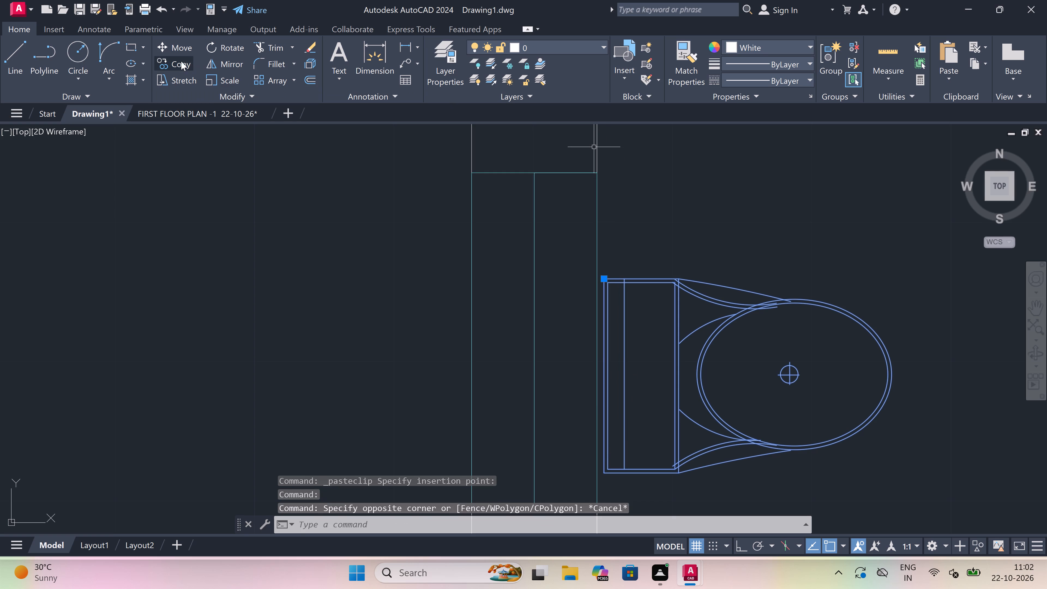
{"action": "left_click", "coordinate": [180, 62]}
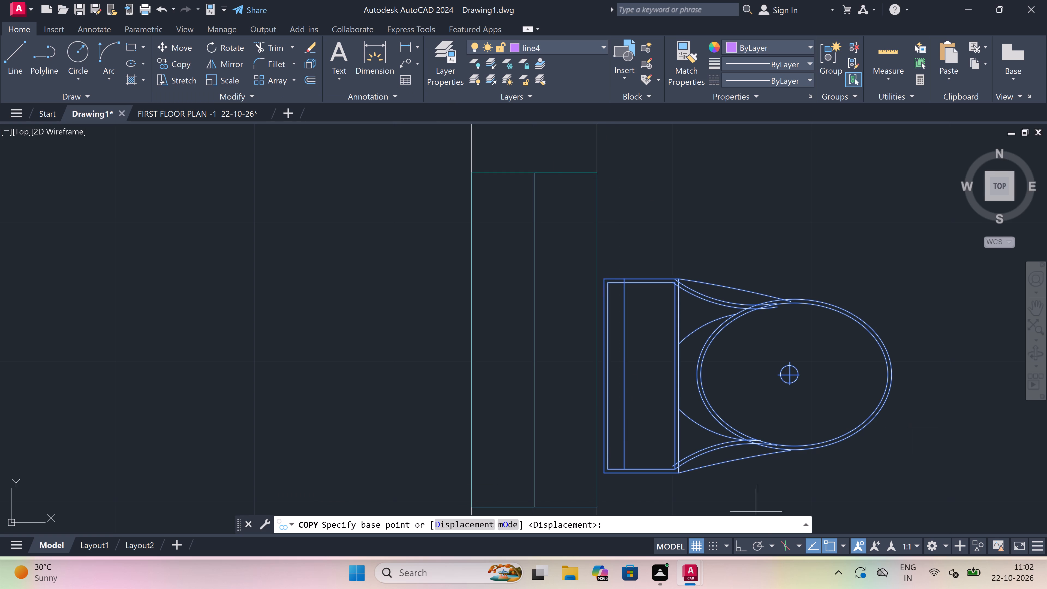
{"action": "left_click", "coordinate": [601, 361]}
{"action": "scroll", "coordinate": [653, 362], "scroll_direction": "down", "scroll_amount": 8}
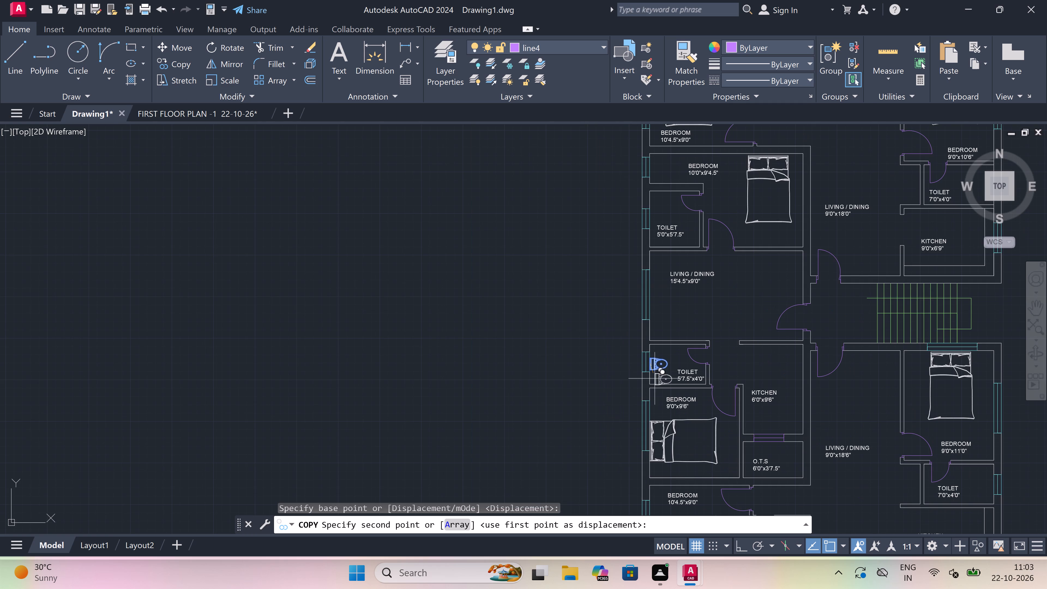
{"action": "scroll", "coordinate": [653, 396], "scroll_direction": "down", "scroll_amount": 3}
{"action": "scroll", "coordinate": [649, 332], "scroll_direction": "up", "scroll_amount": 5}
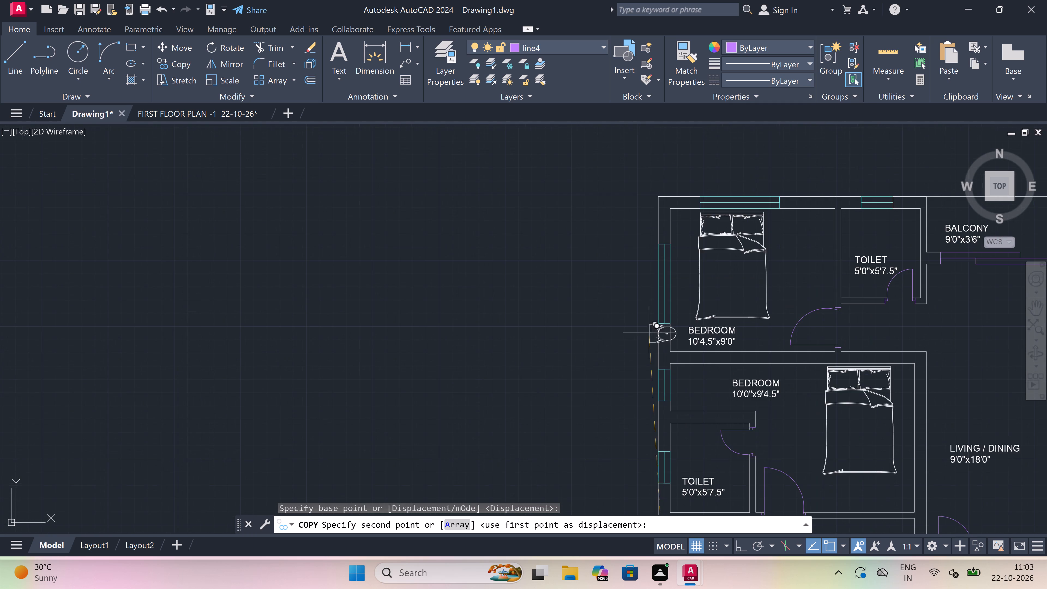
{"action": "scroll", "coordinate": [655, 393], "scroll_direction": "down", "scroll_amount": 2}
{"action": "scroll", "coordinate": [663, 415], "scroll_direction": "up", "scroll_amount": 3}
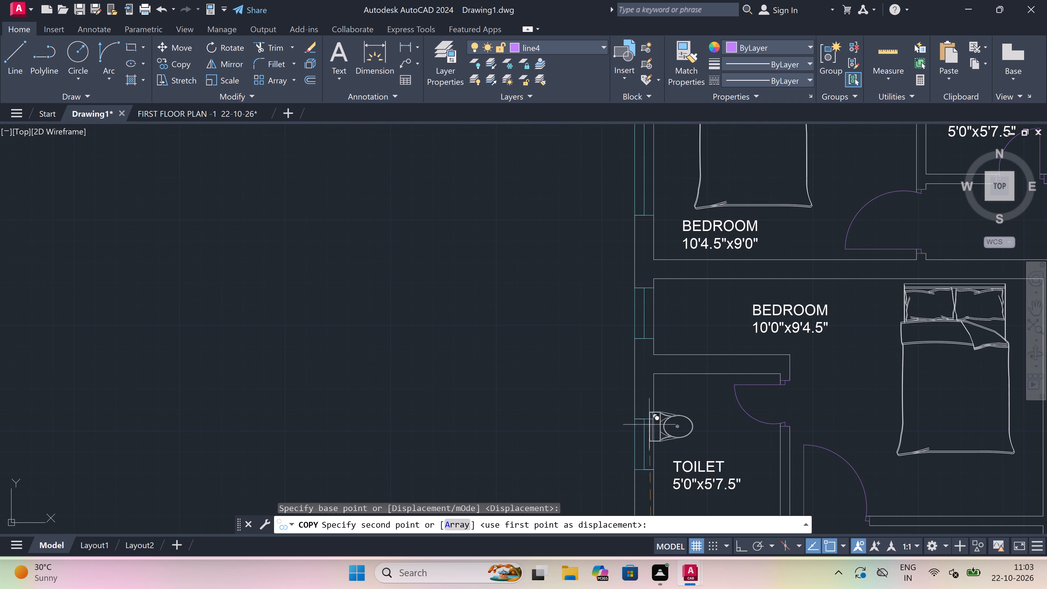
{"action": "scroll", "coordinate": [659, 425], "scroll_direction": "up", "scroll_amount": 4}
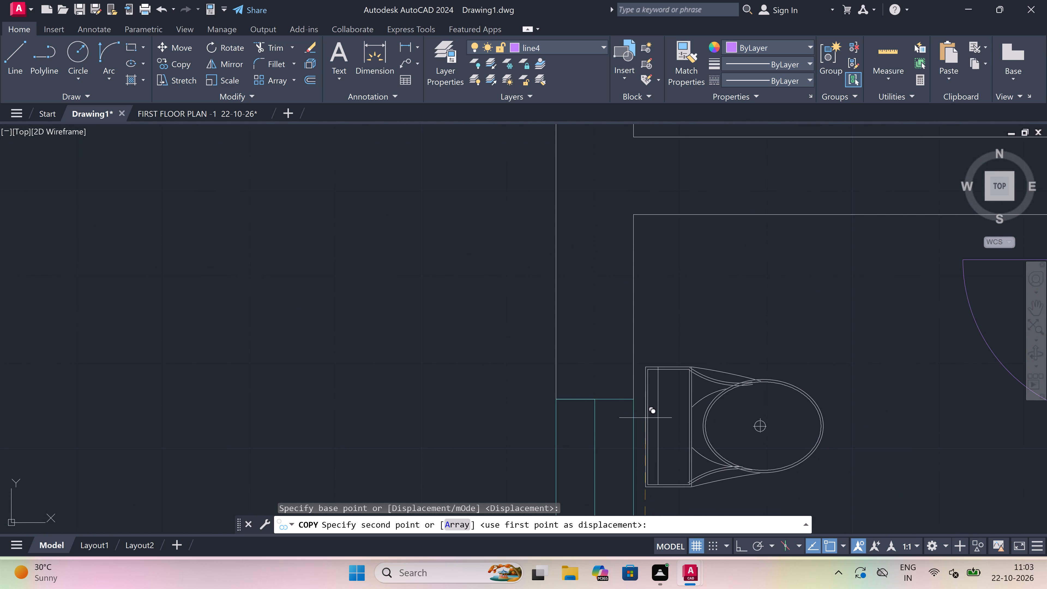
{"action": "left_click", "coordinate": [641, 414]}
Place another WC copy outside the plan, just south of the 5'0"x5'7.5" toilet beside the 10'4.5"x9'0" bedroom, and end the copying.
{"action": "scroll", "coordinate": [634, 456], "scroll_direction": "down", "scroll_amount": 7}
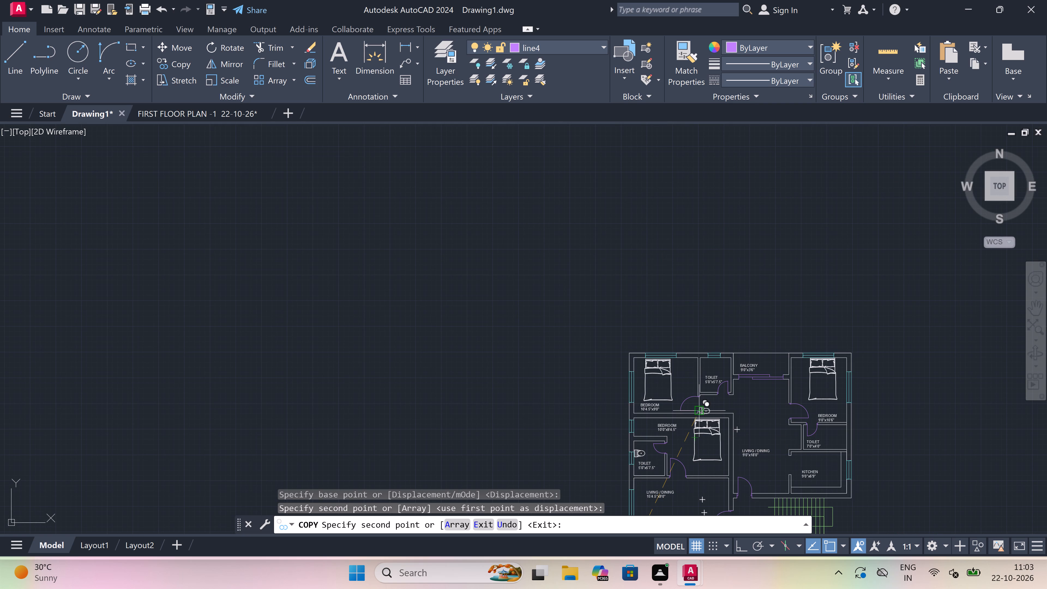
{"action": "scroll", "coordinate": [699, 408], "scroll_direction": "down", "scroll_amount": 4}
{"action": "scroll", "coordinate": [704, 429], "scroll_direction": "up", "scroll_amount": 5}
{"action": "scroll", "coordinate": [704, 429], "scroll_direction": "down", "scroll_amount": 4}
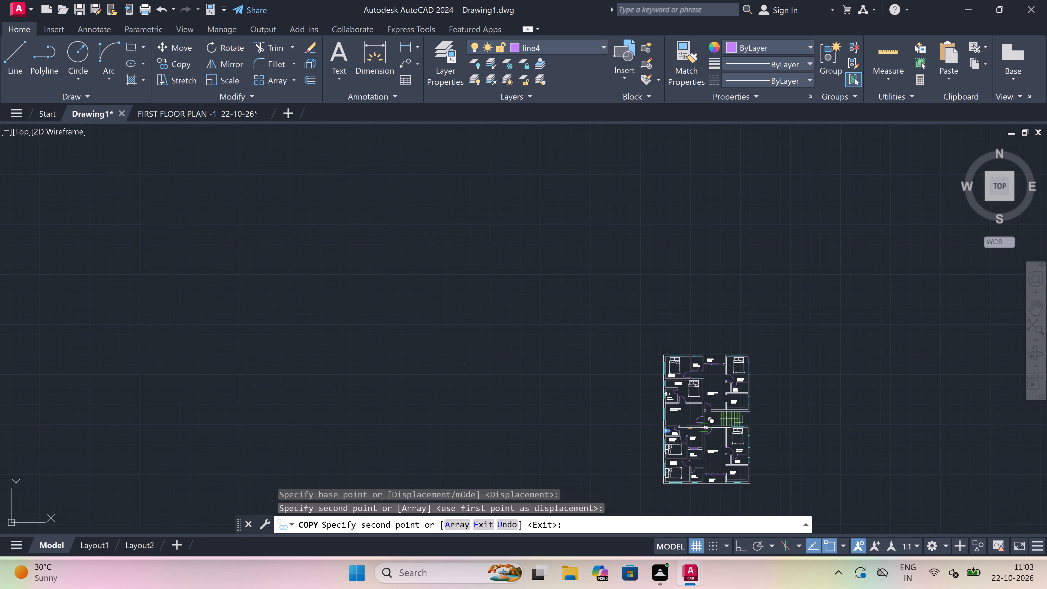
{"action": "scroll", "coordinate": [699, 445], "scroll_direction": "up", "scroll_amount": 10}
{"action": "scroll", "coordinate": [702, 450], "scroll_direction": "down", "scroll_amount": 5}
{"action": "scroll", "coordinate": [693, 491], "scroll_direction": "up", "scroll_amount": 5}
{"action": "scroll", "coordinate": [699, 464], "scroll_direction": "down", "scroll_amount": 3}
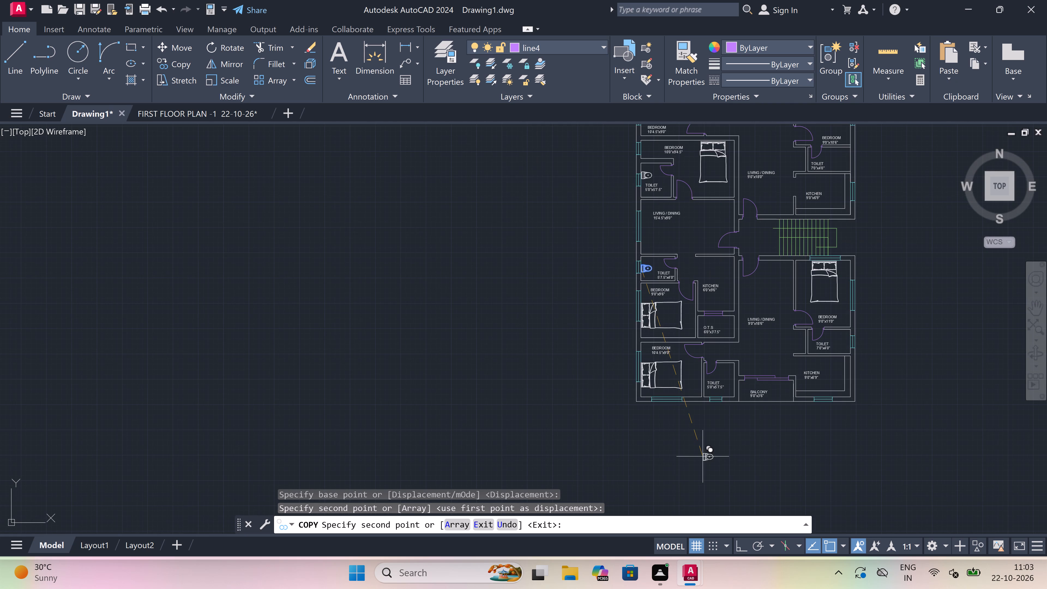
{"action": "scroll", "coordinate": [703, 456], "scroll_direction": "up", "scroll_amount": 3}
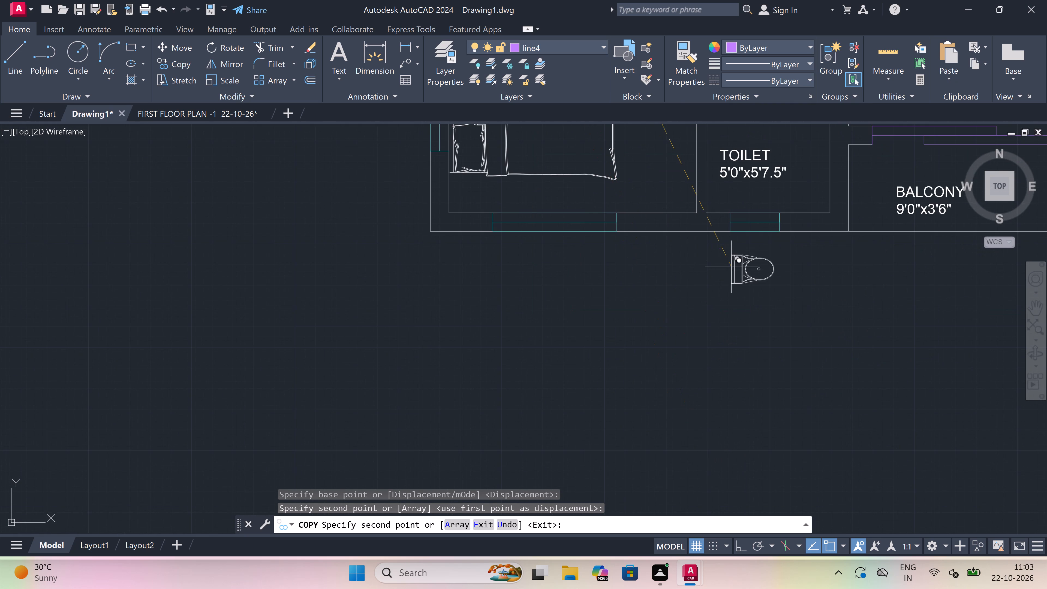
{"action": "left_click", "coordinate": [729, 310]}
{"action": "key", "text": "Escape"}
{"action": "scroll", "coordinate": [488, 514], "scroll_direction": "down", "scroll_amount": 2}
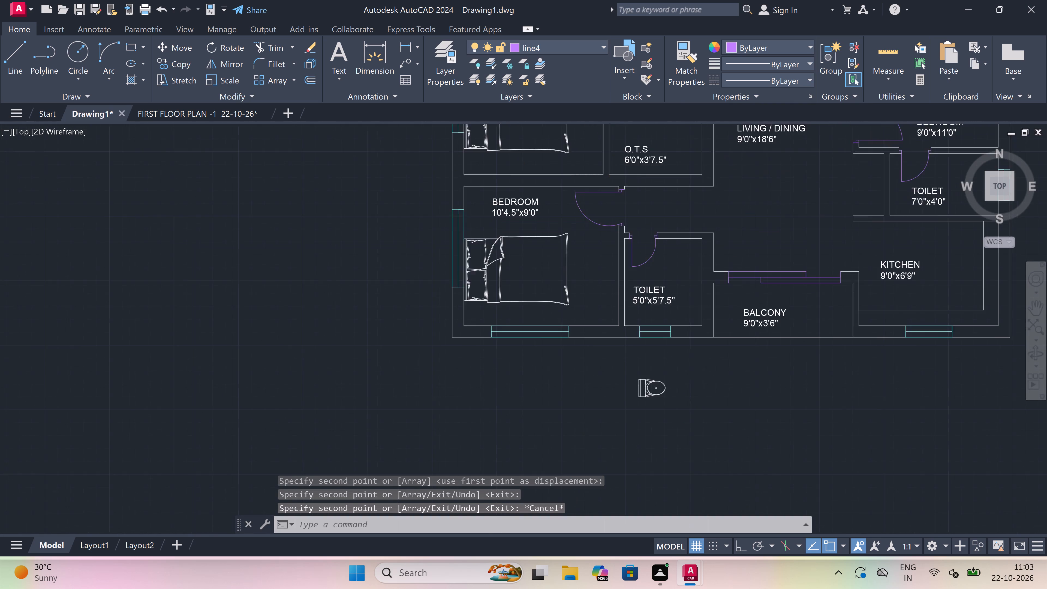
Move the TOILET 5'0"x5'7.5" label beside the southern balcony north-east within its room, just east of the door swing.
{"action": "scroll", "coordinate": [567, 394], "scroll_direction": "up", "scroll_amount": 2}
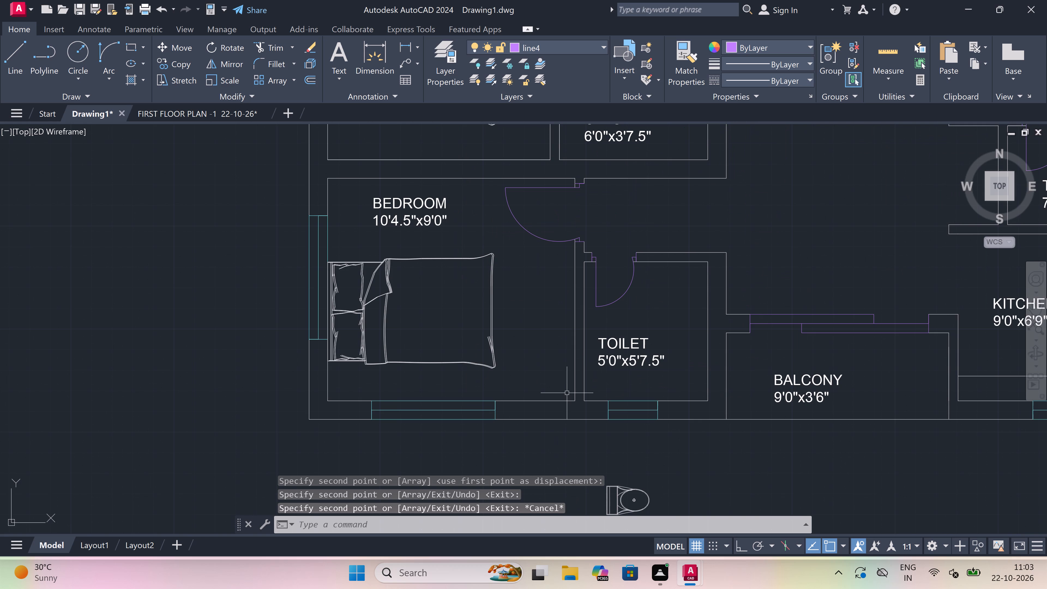
{"action": "scroll", "coordinate": [593, 360], "scroll_direction": "up", "scroll_amount": 1}
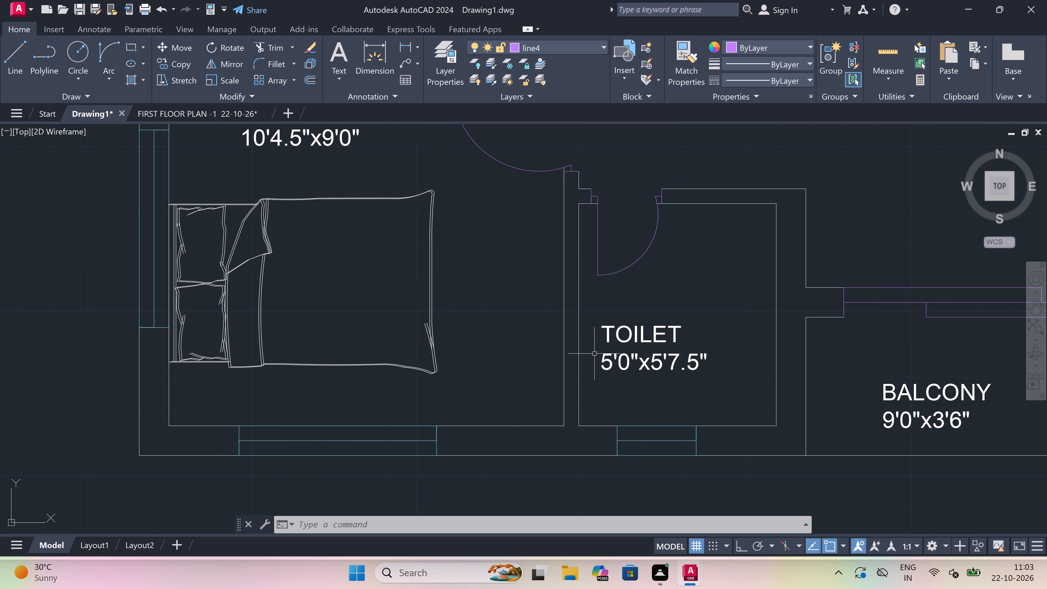
{"action": "scroll", "coordinate": [594, 354], "scroll_direction": "down", "scroll_amount": 2}
{"action": "scroll", "coordinate": [595, 351], "scroll_direction": "up", "scroll_amount": 2}
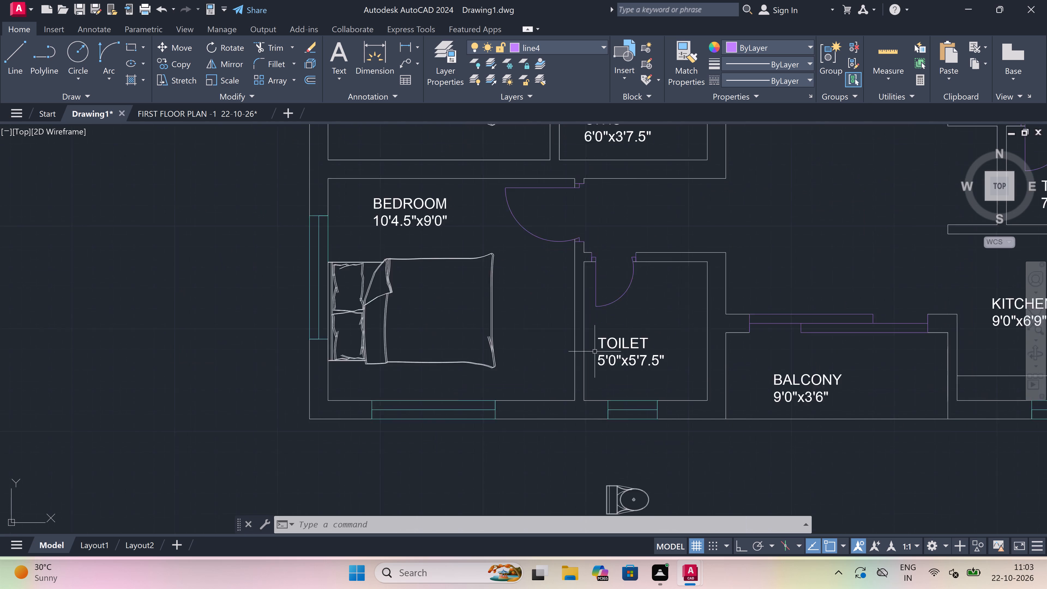
{"action": "left_click", "coordinate": [602, 342]}
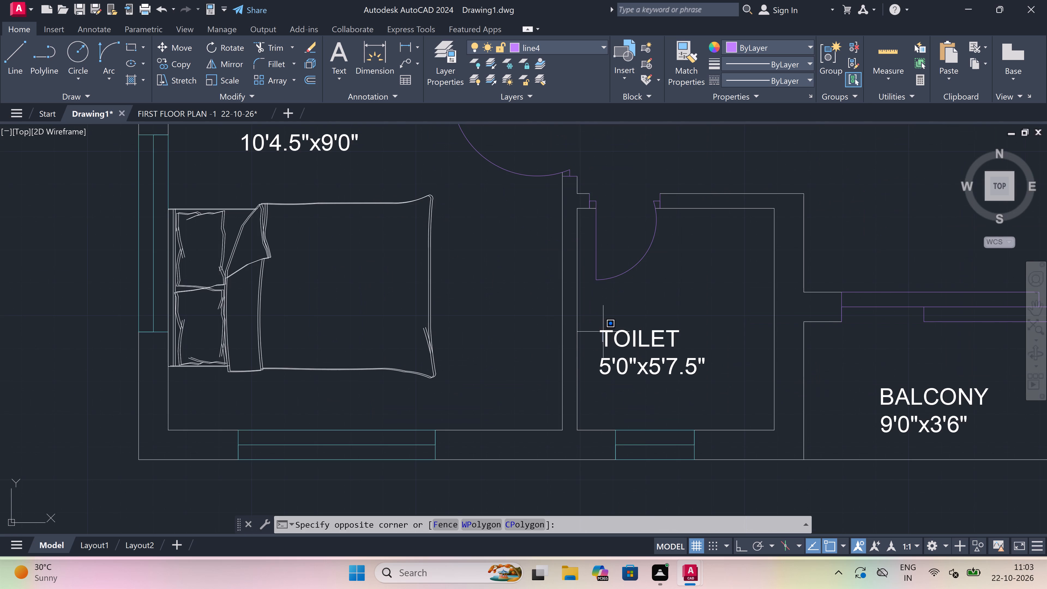
{"action": "left_click", "coordinate": [603, 331]}
{"action": "left_click", "coordinate": [603, 330]}
{"action": "left_click", "coordinate": [601, 329]}
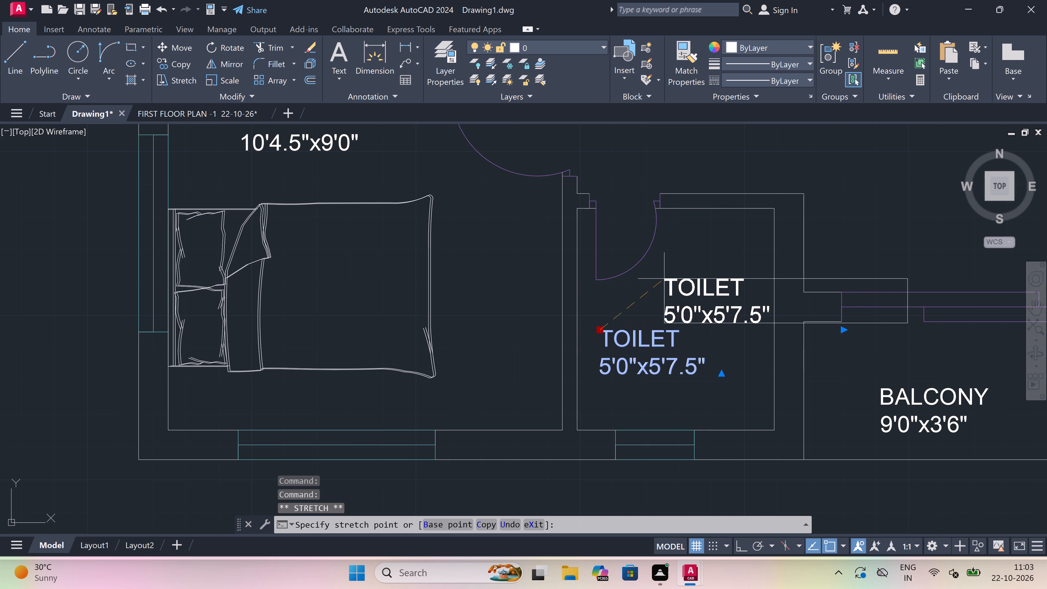
{"action": "left_click", "coordinate": [654, 272]}
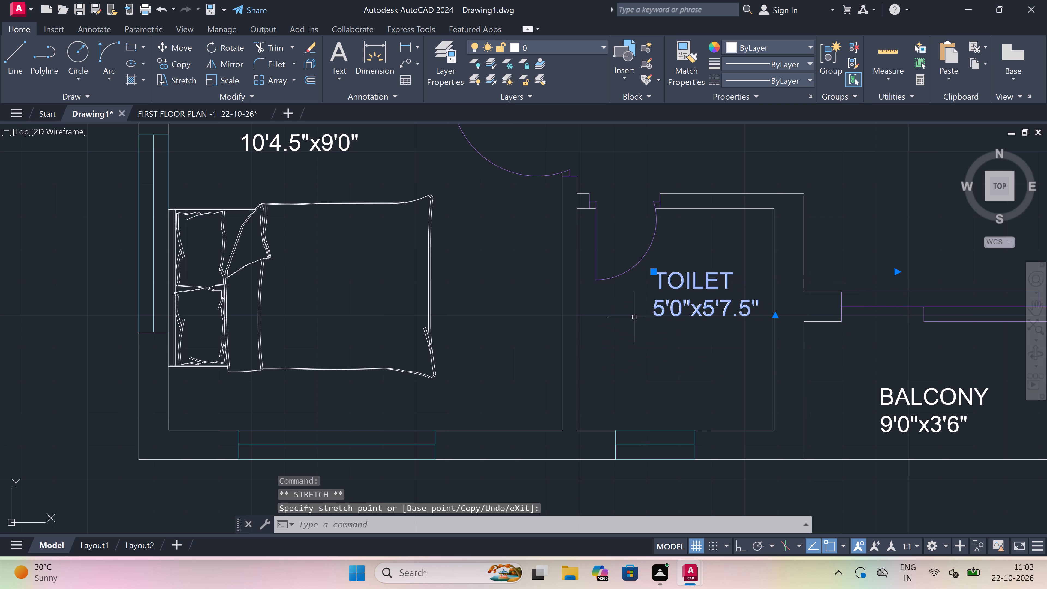
{"action": "key", "text": "Escape"}
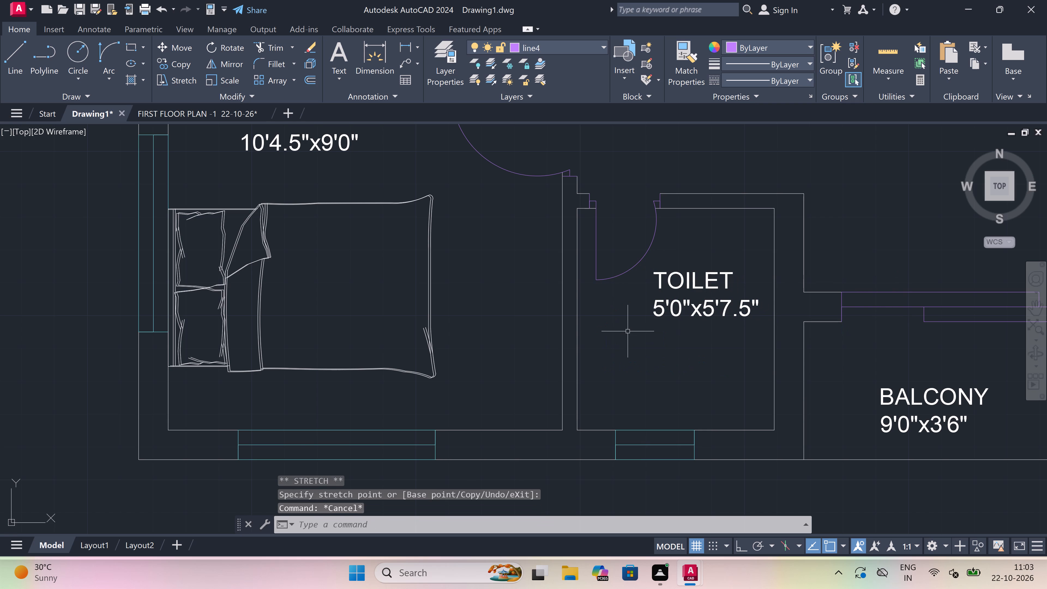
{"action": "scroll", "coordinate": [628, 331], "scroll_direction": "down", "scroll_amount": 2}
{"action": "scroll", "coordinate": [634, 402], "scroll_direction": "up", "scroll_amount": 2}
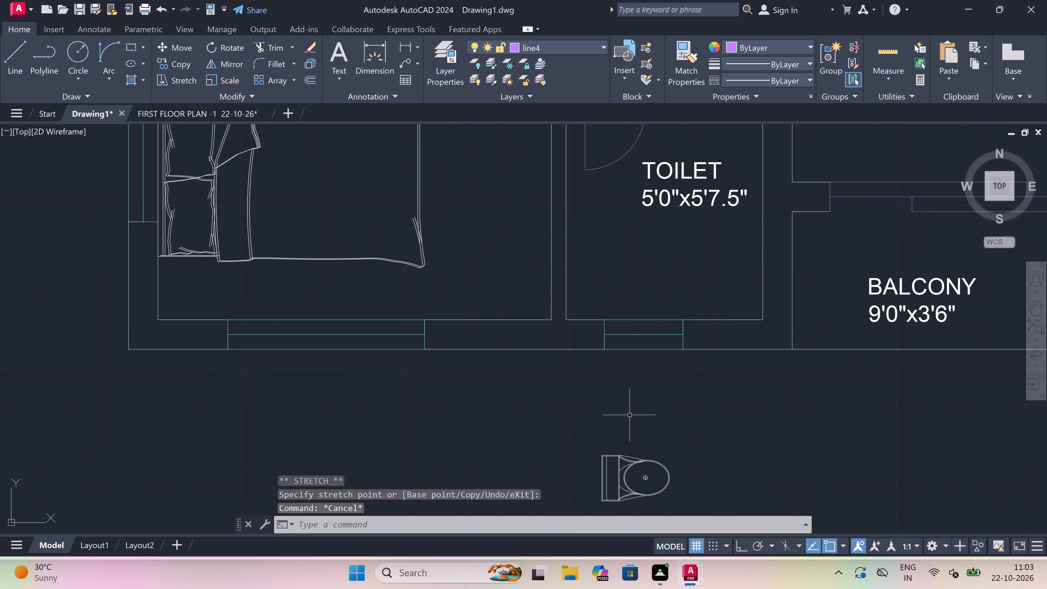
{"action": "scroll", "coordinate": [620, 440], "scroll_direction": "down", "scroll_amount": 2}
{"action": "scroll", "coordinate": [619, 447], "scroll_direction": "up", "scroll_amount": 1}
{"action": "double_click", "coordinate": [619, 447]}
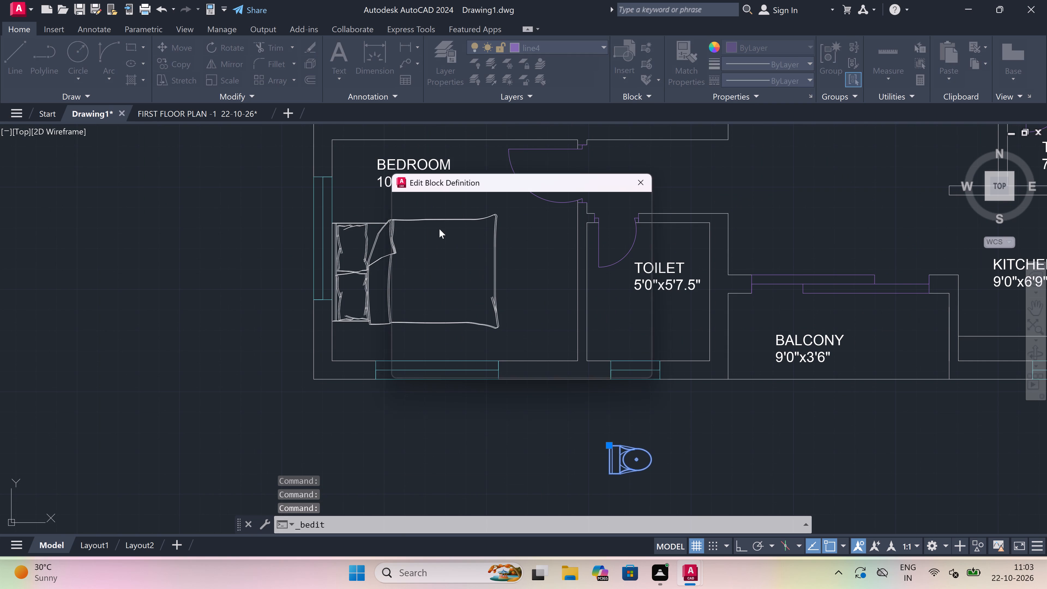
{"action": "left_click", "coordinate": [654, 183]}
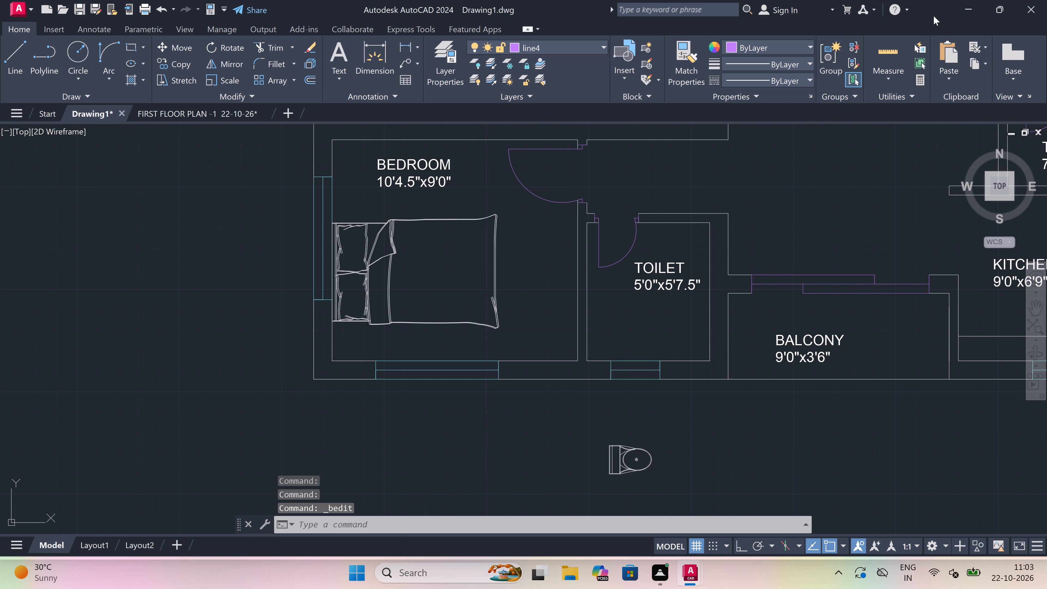
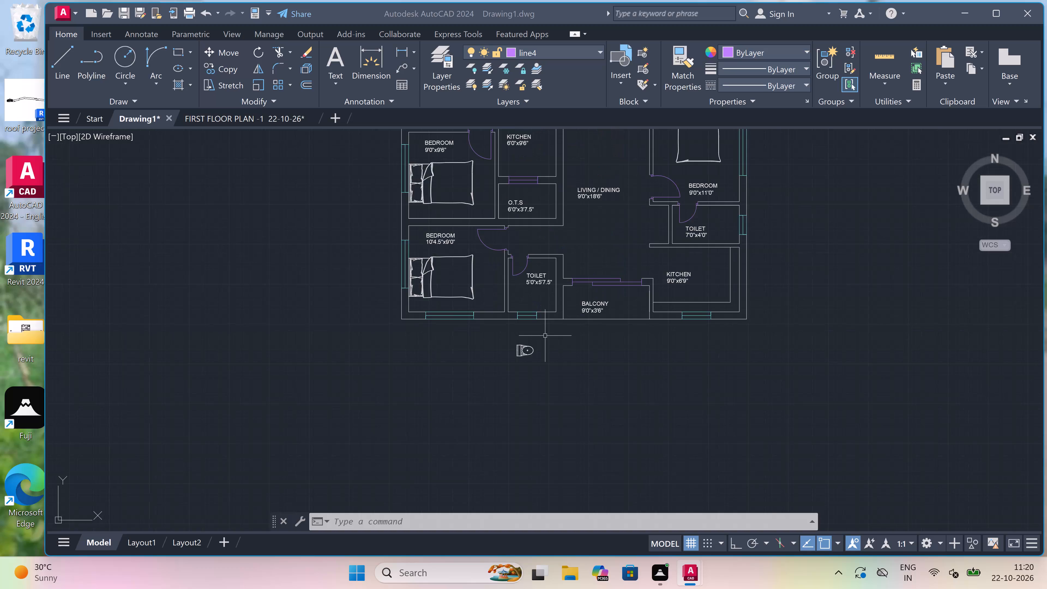
Maximize the drawing application window.
{"action": "scroll", "coordinate": [545, 336], "scroll_direction": "down", "scroll_amount": 2}
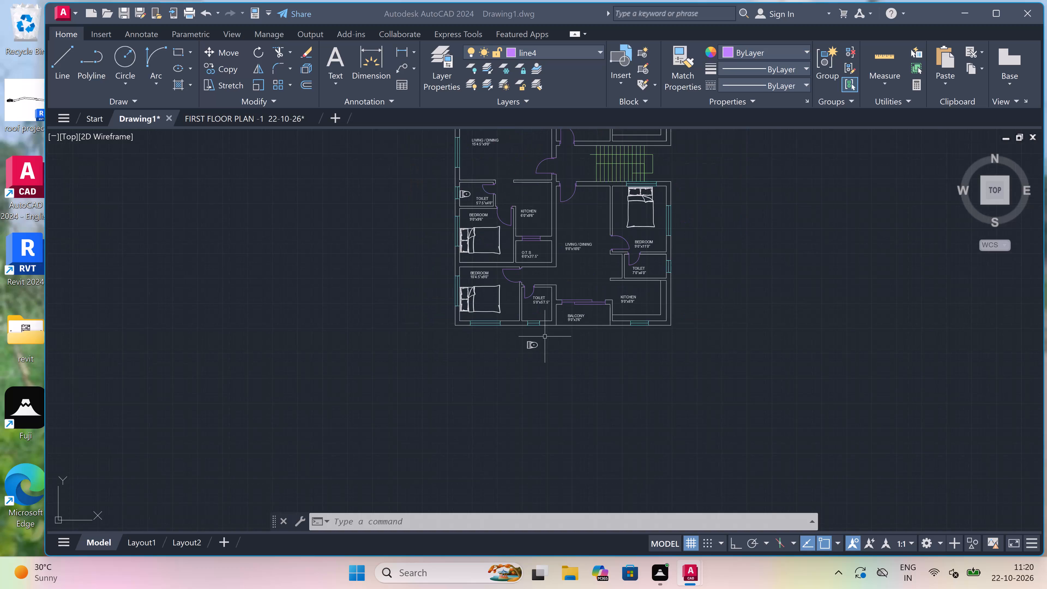
{"action": "scroll", "coordinate": [545, 336], "scroll_direction": "down", "scroll_amount": 1}
{"action": "left_click", "coordinate": [995, 13]}
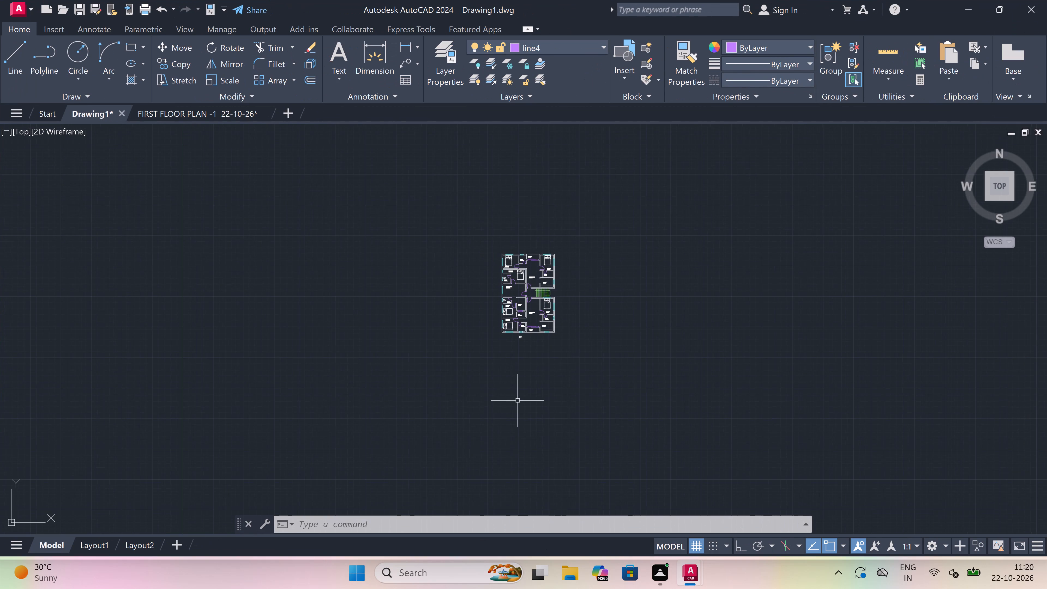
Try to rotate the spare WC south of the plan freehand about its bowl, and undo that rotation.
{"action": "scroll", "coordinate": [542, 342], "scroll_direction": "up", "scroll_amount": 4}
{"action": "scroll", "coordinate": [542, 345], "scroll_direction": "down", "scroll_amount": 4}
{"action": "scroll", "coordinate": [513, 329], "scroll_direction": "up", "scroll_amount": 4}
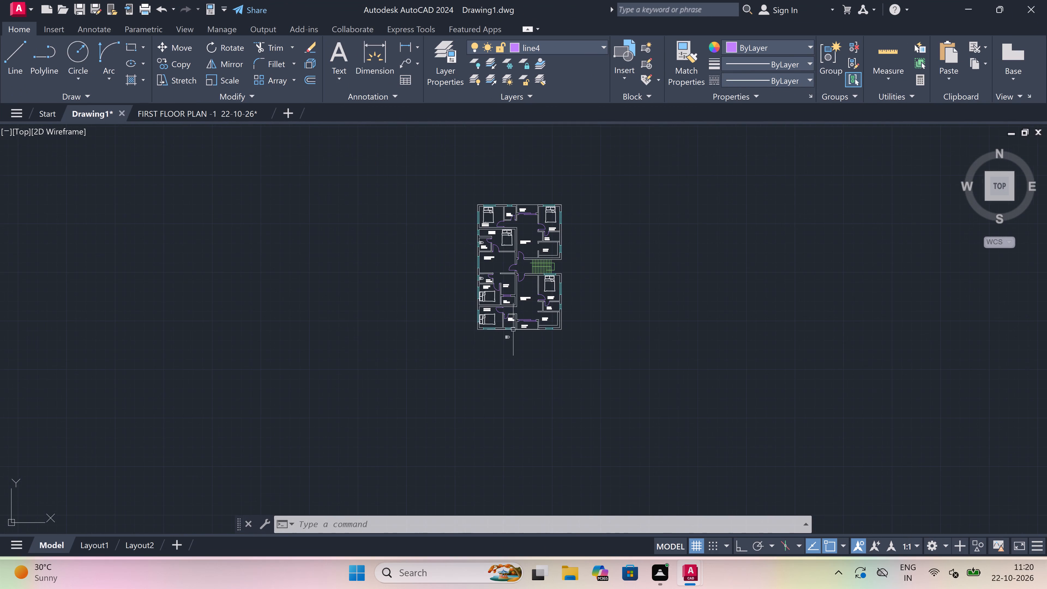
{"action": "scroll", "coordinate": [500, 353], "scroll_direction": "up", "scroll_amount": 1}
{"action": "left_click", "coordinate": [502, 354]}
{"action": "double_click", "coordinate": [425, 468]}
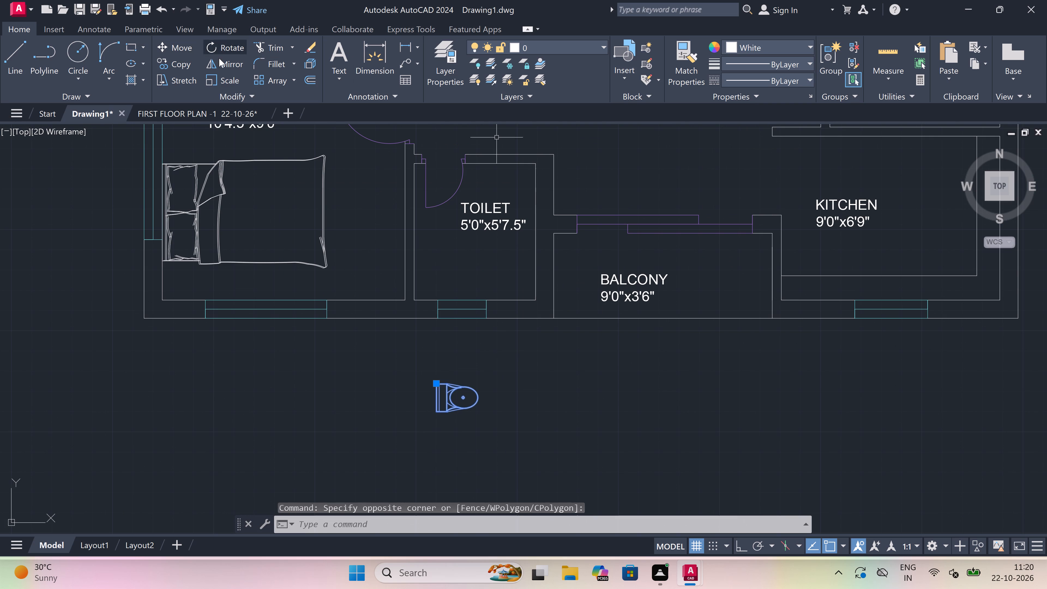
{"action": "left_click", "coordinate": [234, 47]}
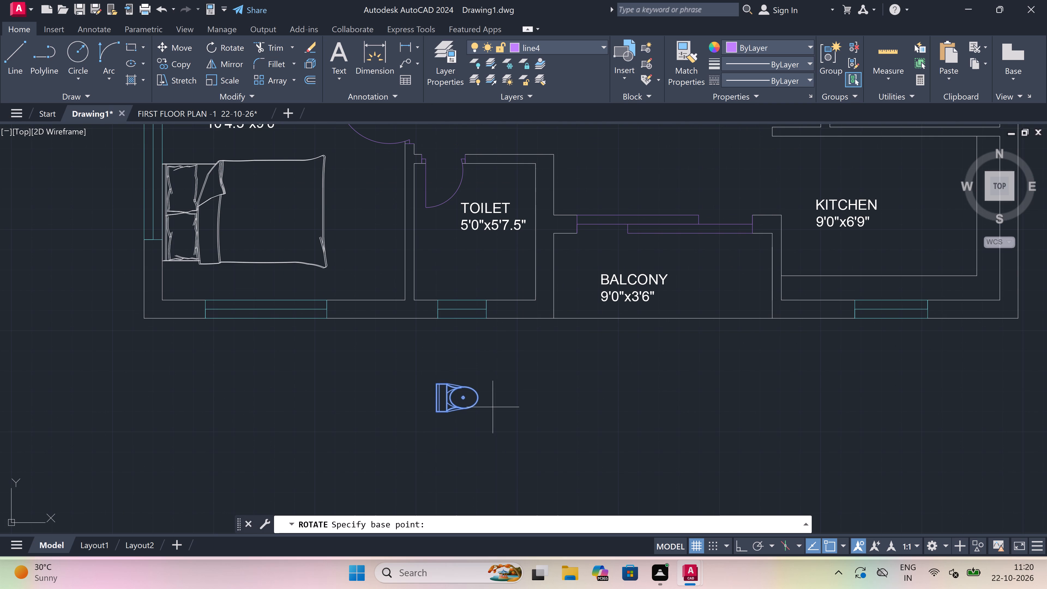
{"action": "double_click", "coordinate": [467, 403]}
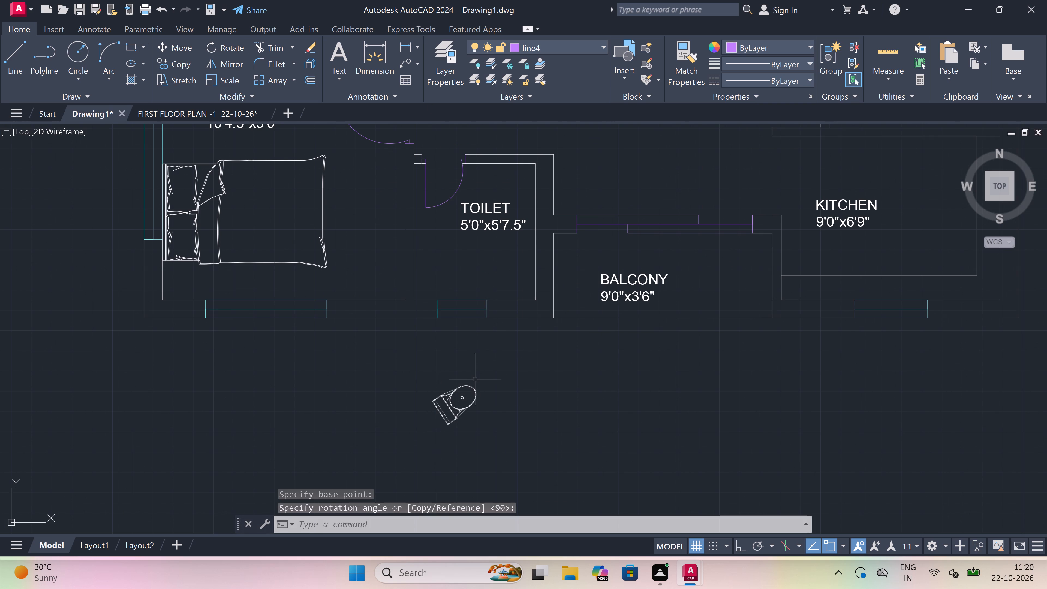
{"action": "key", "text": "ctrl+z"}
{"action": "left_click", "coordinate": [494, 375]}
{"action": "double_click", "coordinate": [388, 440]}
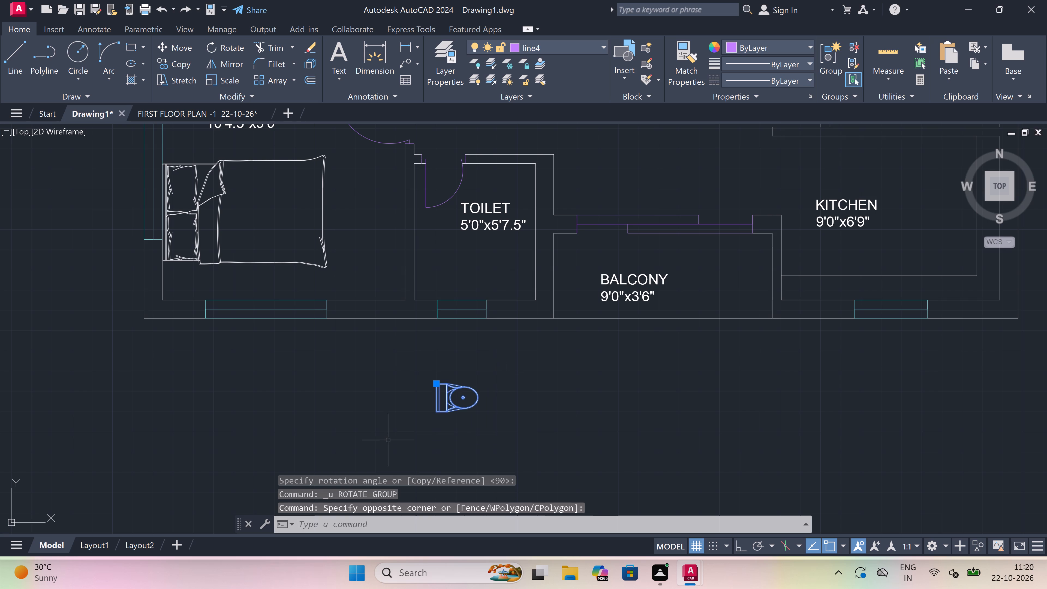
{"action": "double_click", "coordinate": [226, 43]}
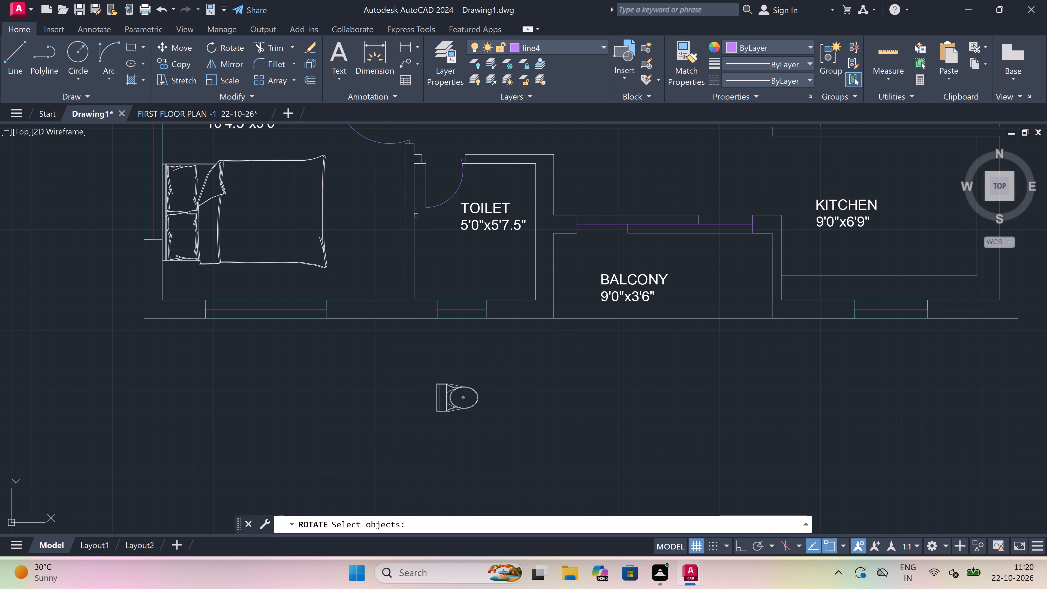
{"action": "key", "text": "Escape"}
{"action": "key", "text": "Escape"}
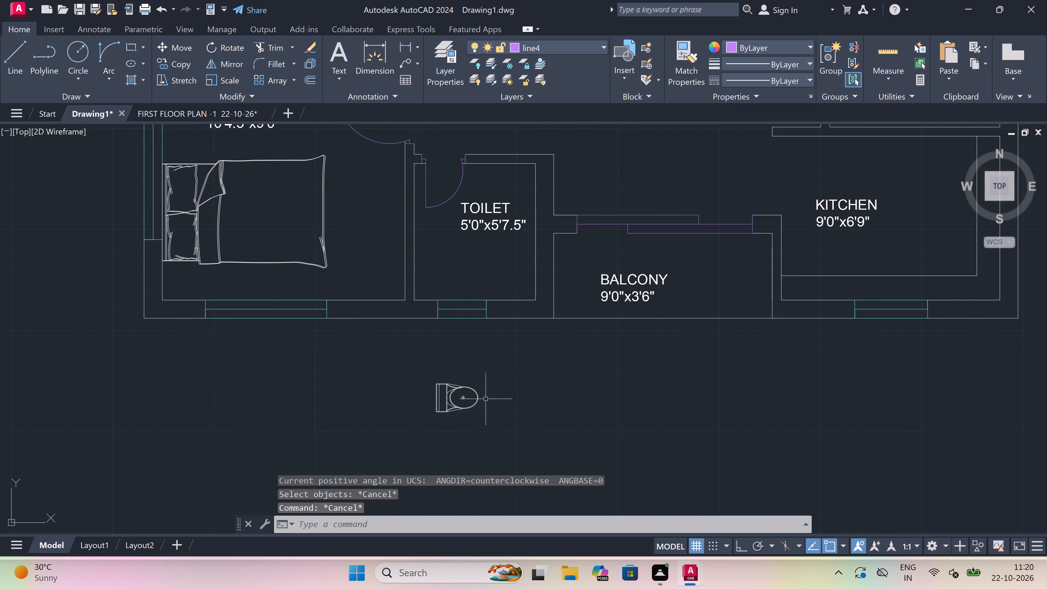
Rotate the spare WC south of the plan 90° counterclockwise about its bowl with Ortho on, so the bowl points north.
{"action": "left_click", "coordinate": [492, 389]}
{"action": "left_click_drag", "start_coordinate": [492, 389], "coordinate": [491, 391]}
{"action": "left_click", "coordinate": [323, 460]}
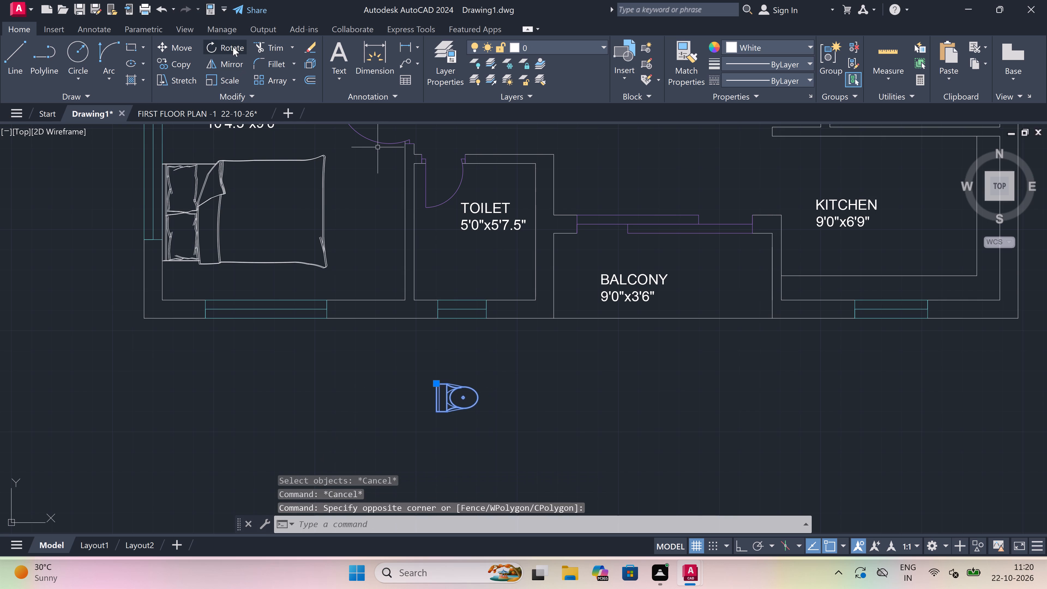
{"action": "left_click", "coordinate": [232, 47]}
{"action": "double_click", "coordinate": [460, 396]}
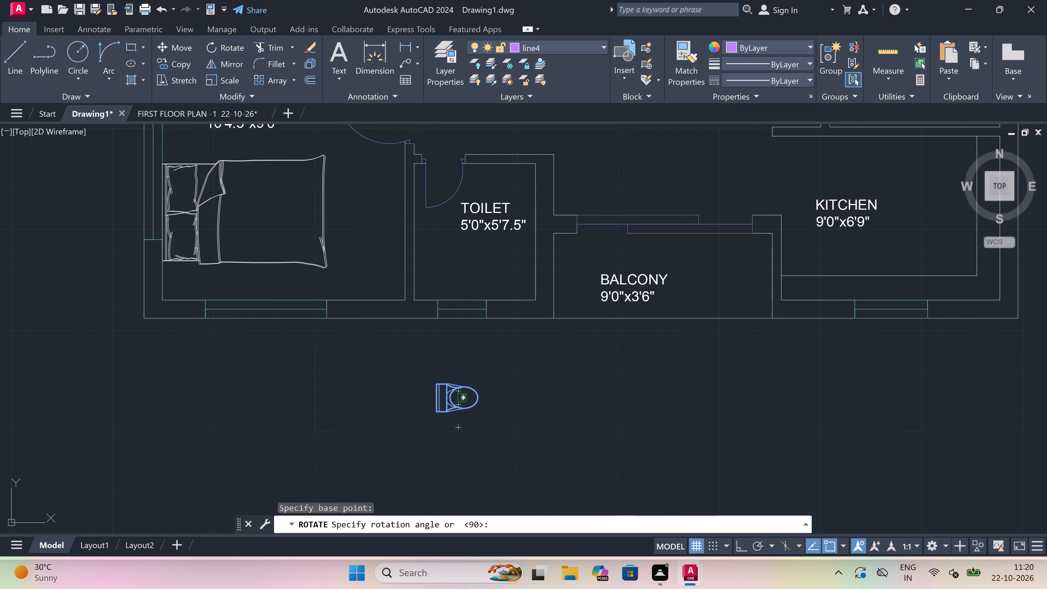
{"action": "key", "text": "F8"}
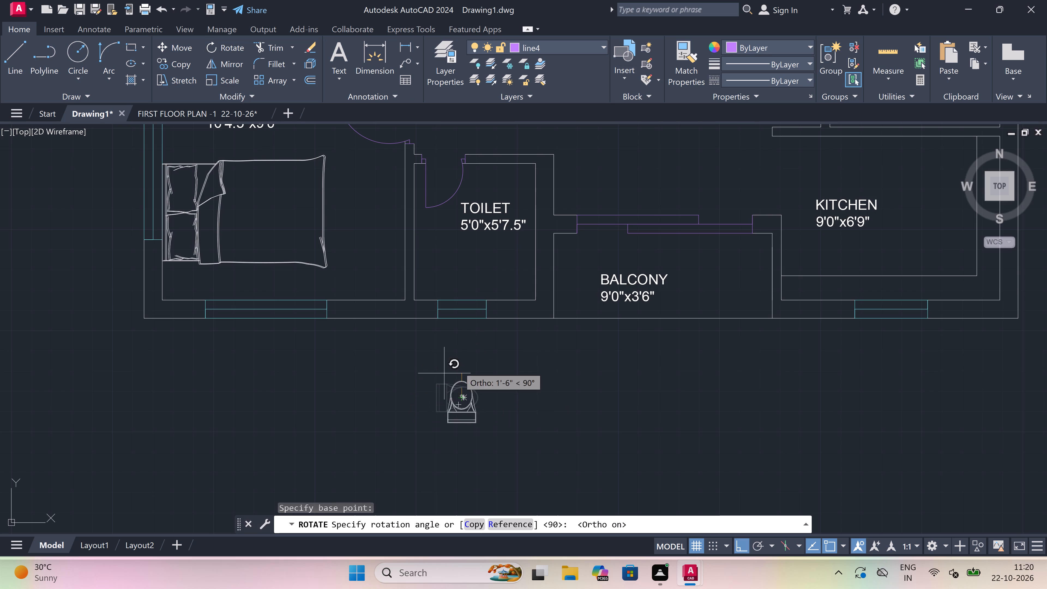
{"action": "double_click", "coordinate": [452, 338]}
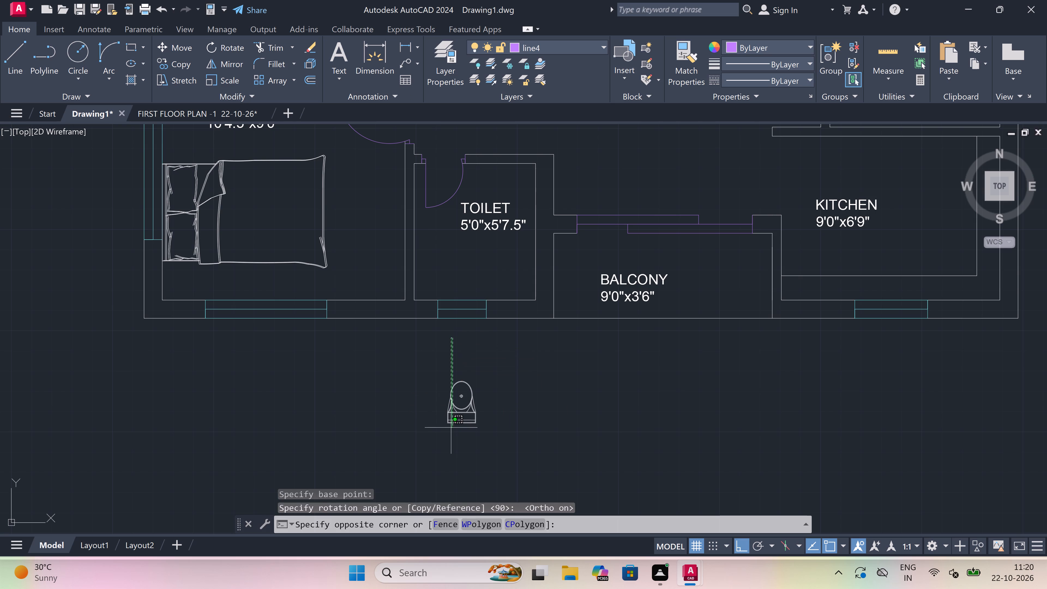
{"action": "left_click", "coordinate": [470, 417]}
Copy the north-facing WC with Ortho off into the 5'0"x5'7.5" toilet beside the southern balcony, its tank by the south-wall window, and end the copying.
{"action": "left_click", "coordinate": [479, 407]}
{"action": "left_click", "coordinate": [424, 418]}
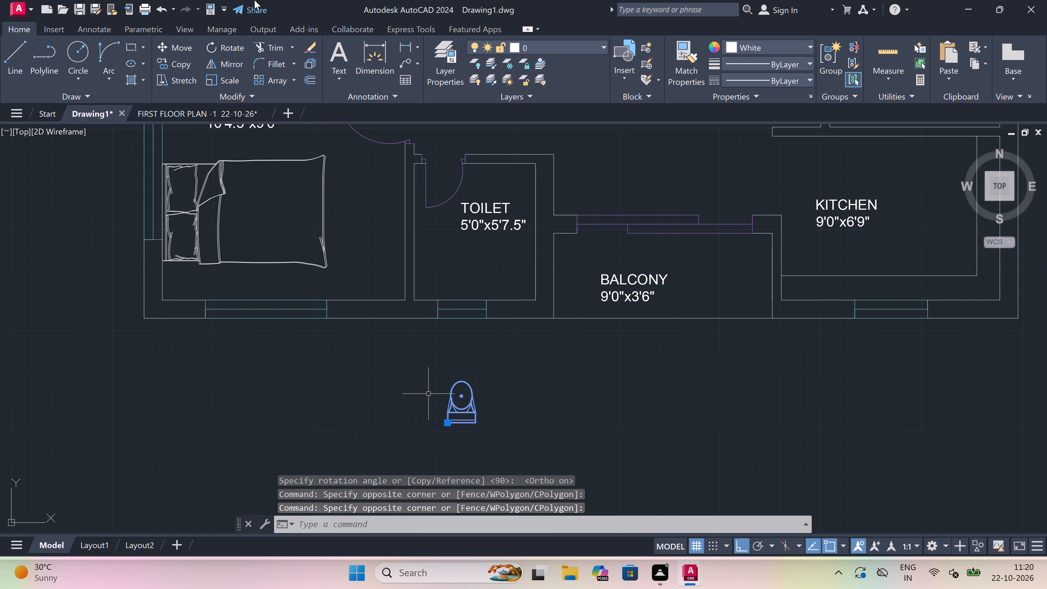
{"action": "left_click", "coordinate": [187, 59]}
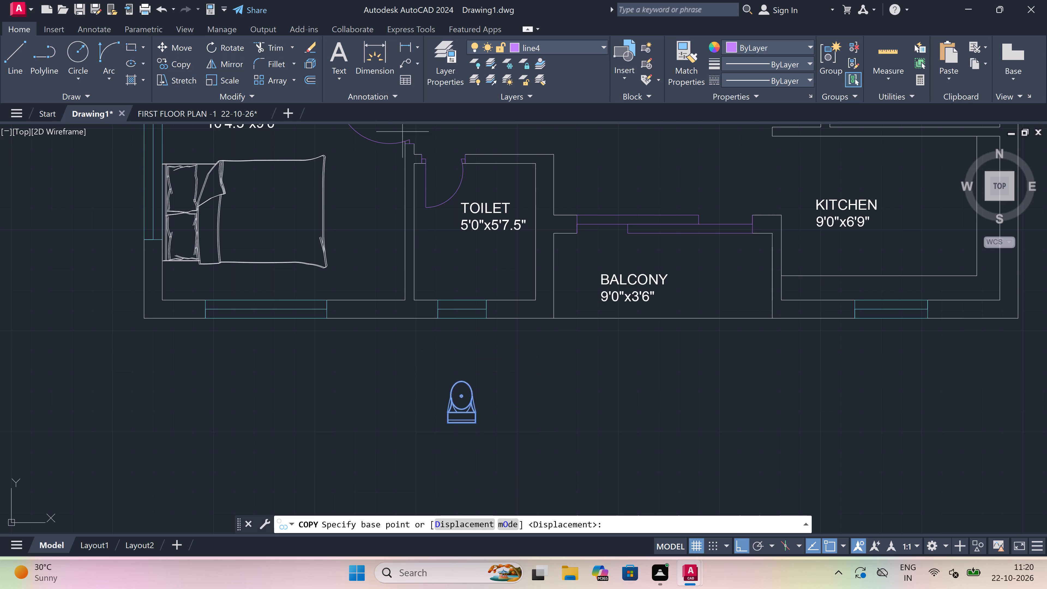
{"action": "left_click", "coordinate": [462, 424]}
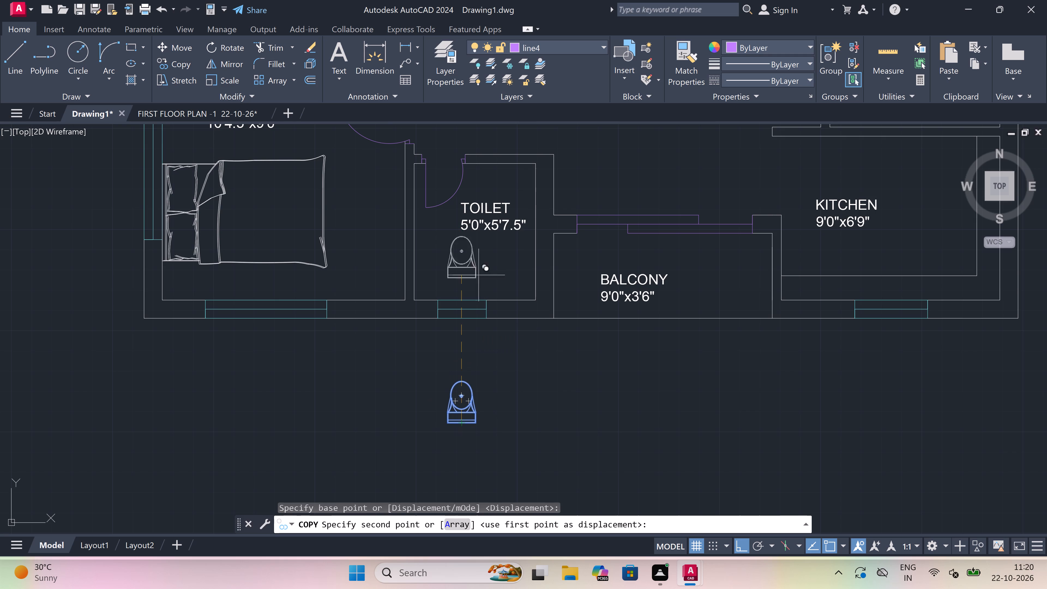
{"action": "key", "text": "F8"}
{"action": "scroll", "coordinate": [460, 270], "scroll_direction": "up", "scroll_amount": 4}
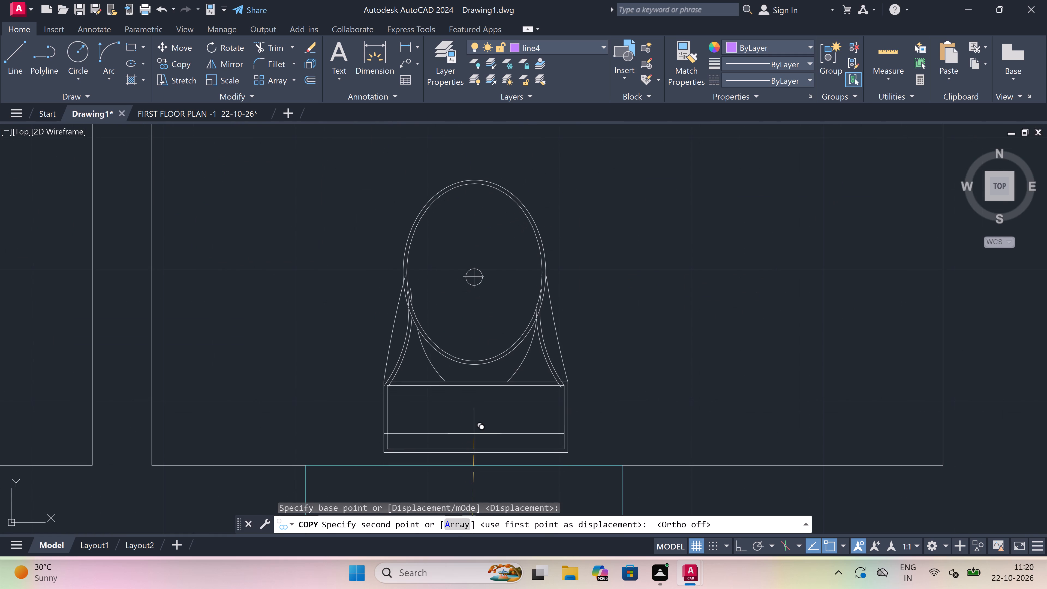
{"action": "double_click", "coordinate": [474, 434]}
{"action": "scroll", "coordinate": [467, 413], "scroll_direction": "down", "scroll_amount": 4}
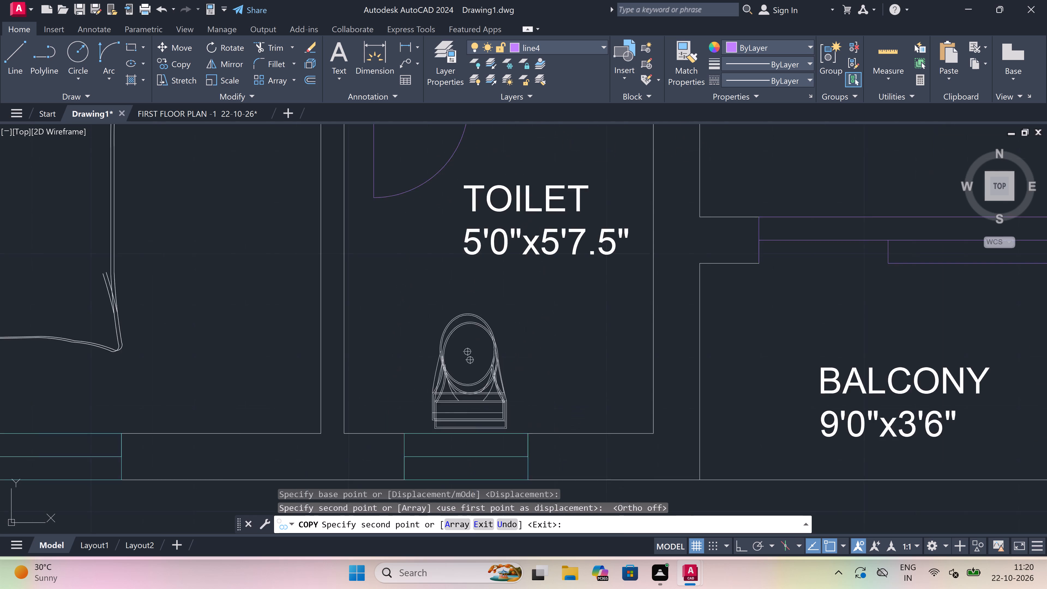
{"action": "scroll", "coordinate": [467, 413], "scroll_direction": "down", "scroll_amount": 4}
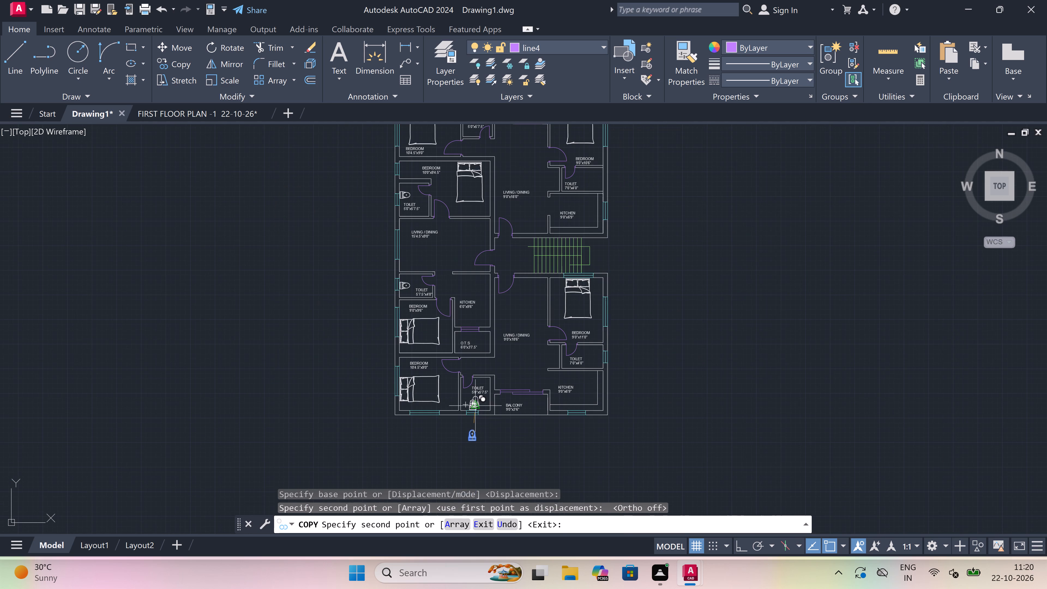
{"action": "key", "text": "Escape"}
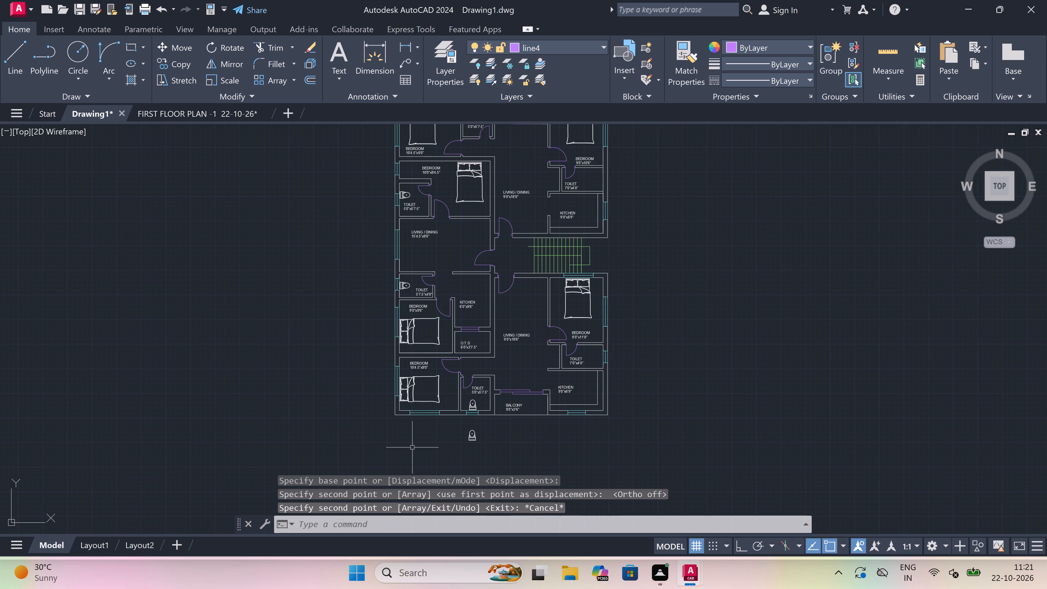
Rotate the spare WC outside the plan another 90° counterclockwise with Ortho on, so its bowl points west.
{"action": "scroll", "coordinate": [461, 437], "scroll_direction": "up", "scroll_amount": 5}
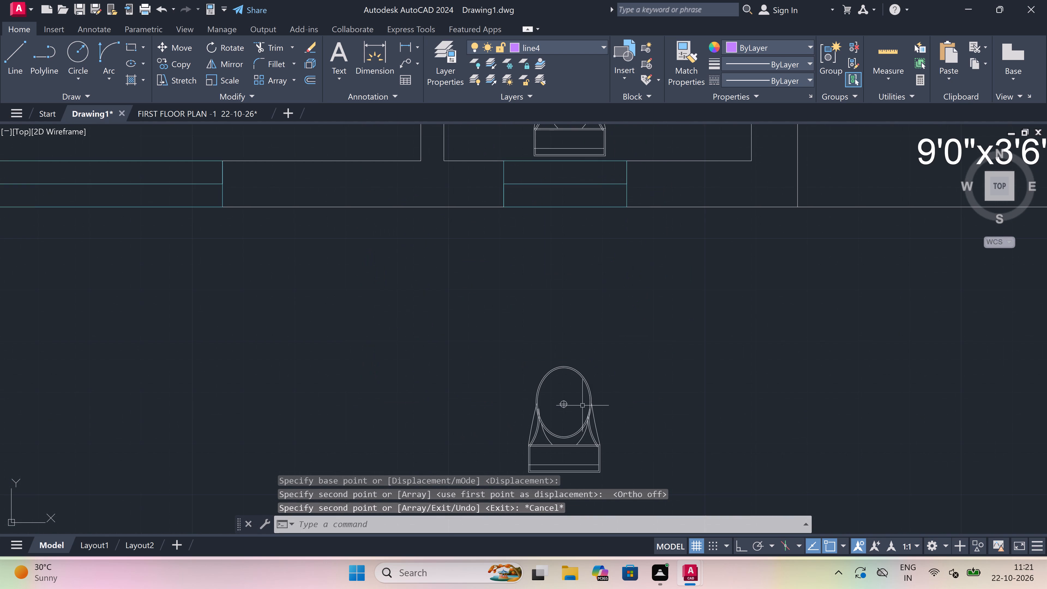
{"action": "scroll", "coordinate": [586, 397], "scroll_direction": "down", "scroll_amount": 3}
{"action": "scroll", "coordinate": [583, 418], "scroll_direction": "up", "scroll_amount": 2}
{"action": "left_click", "coordinate": [585, 368]}
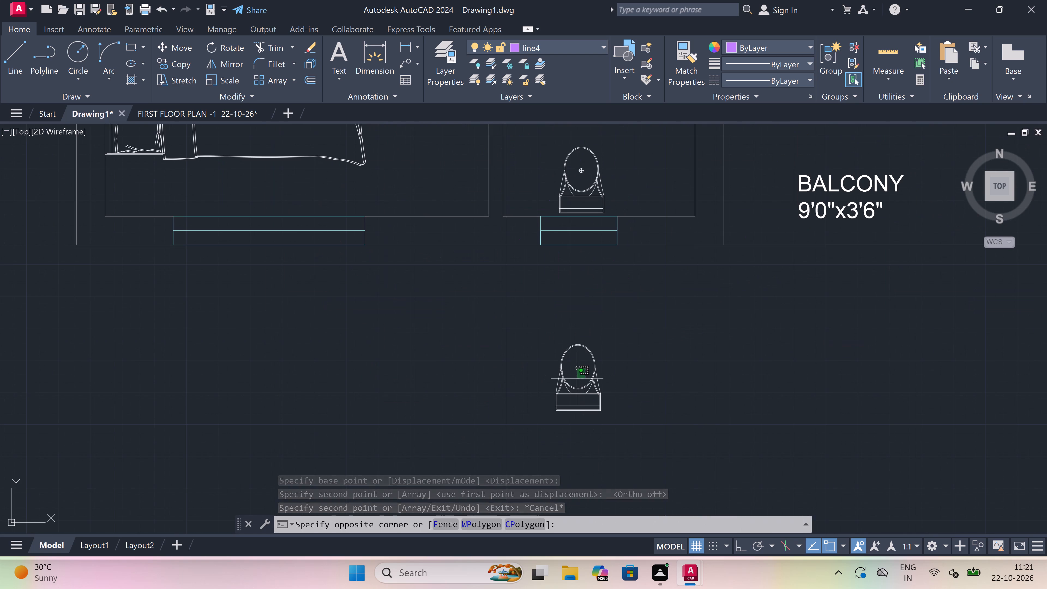
{"action": "left_click", "coordinate": [518, 419]}
{"action": "left_click", "coordinate": [226, 46]}
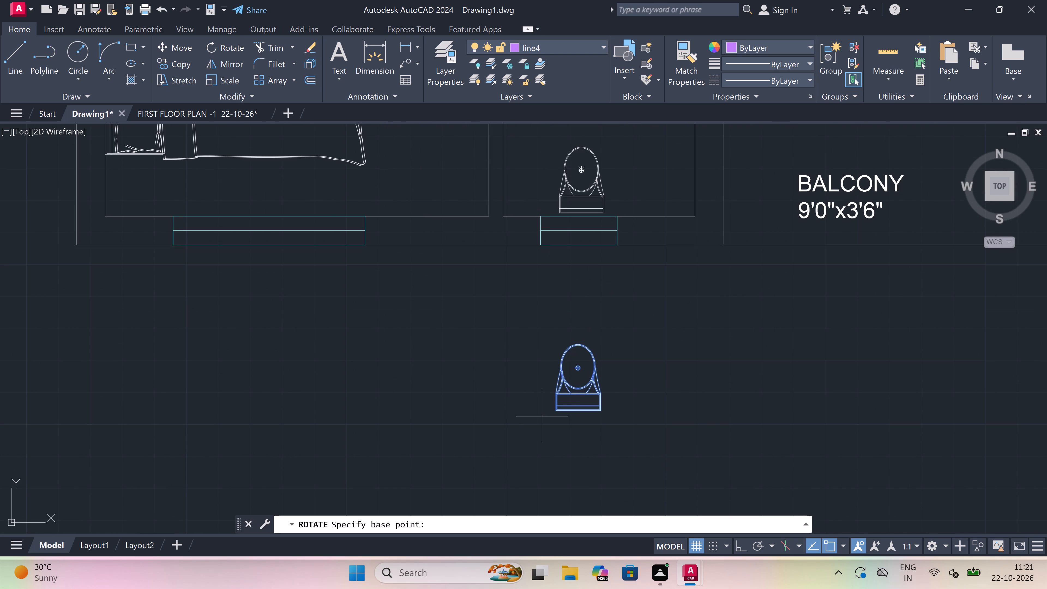
{"action": "left_click", "coordinate": [564, 401]}
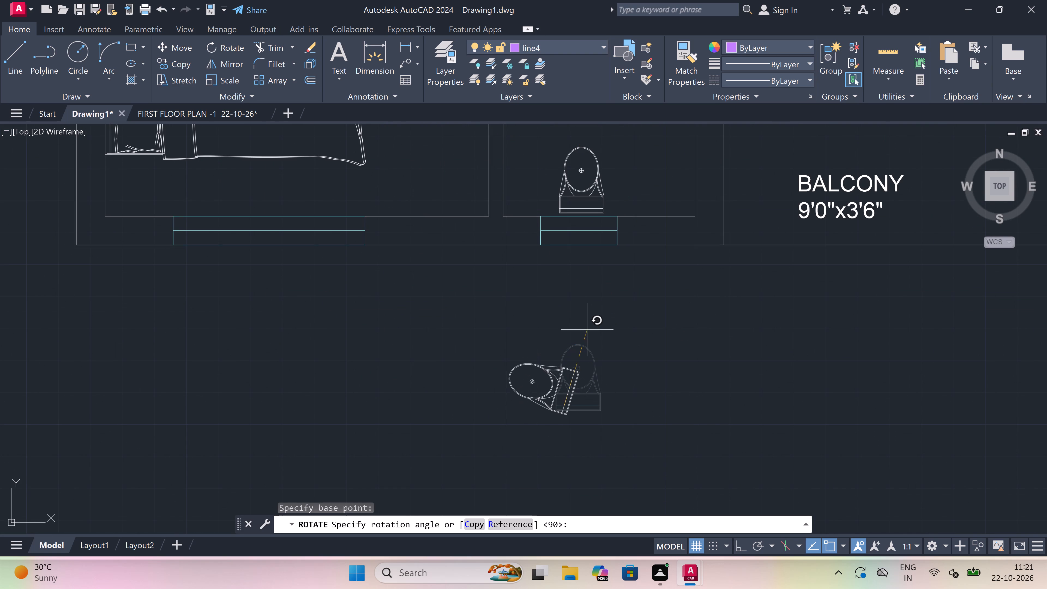
{"action": "key", "text": "F8"}
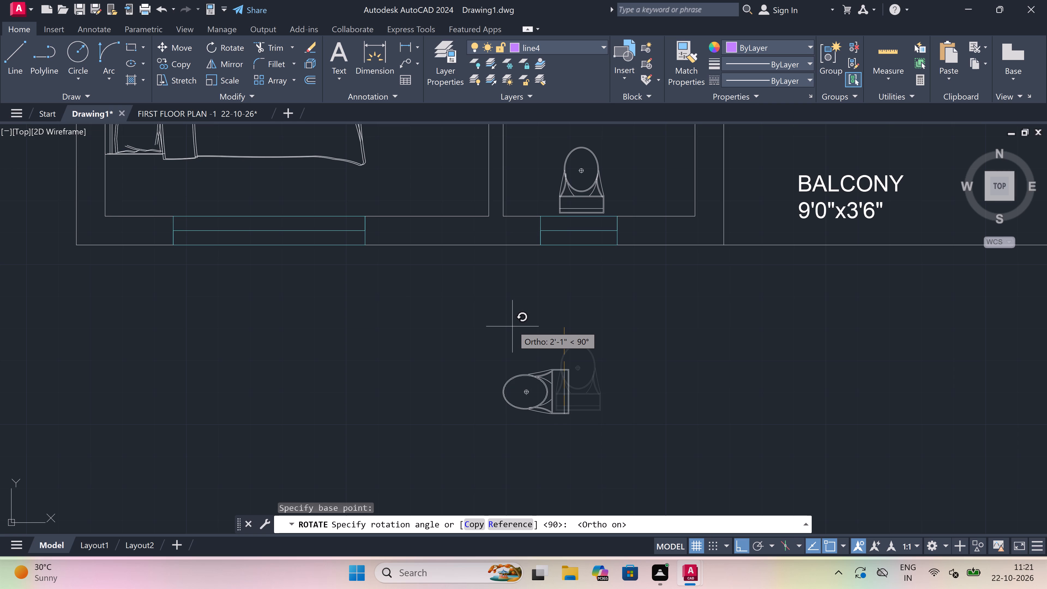
{"action": "triple_click", "coordinate": [512, 324]}
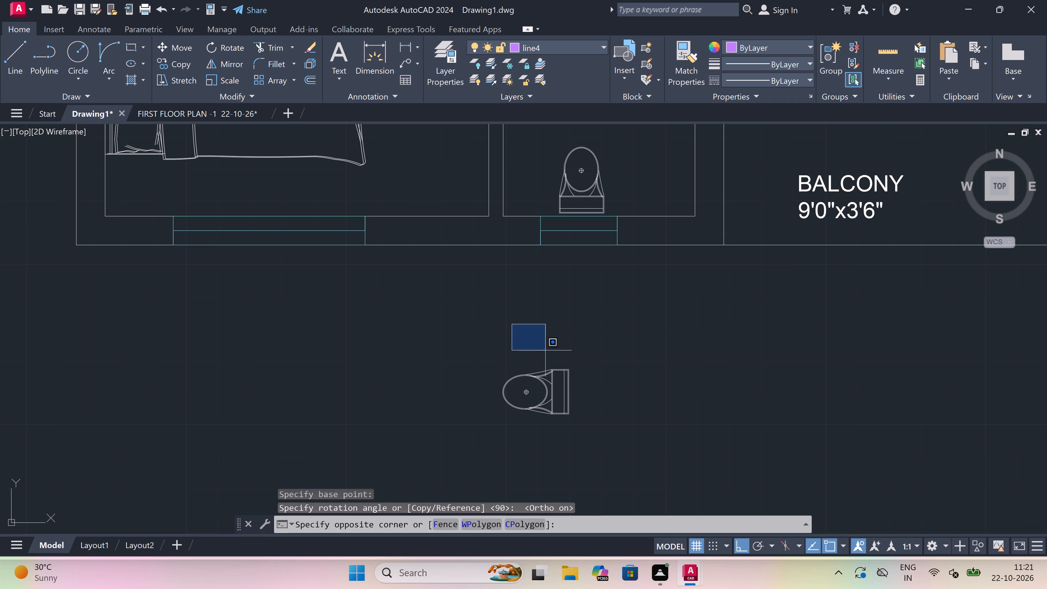
{"action": "key", "text": "Escape"}
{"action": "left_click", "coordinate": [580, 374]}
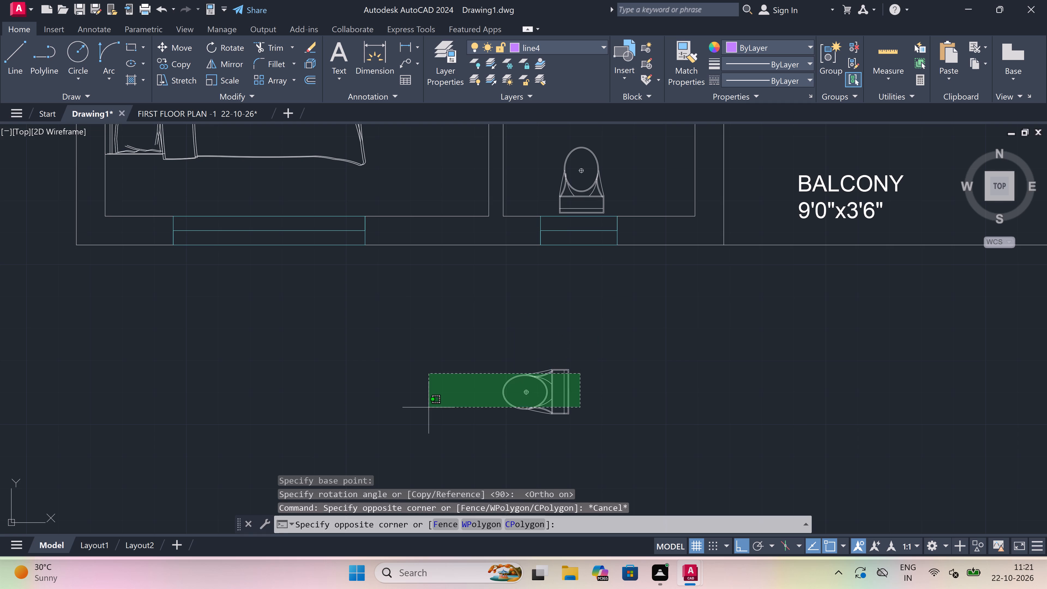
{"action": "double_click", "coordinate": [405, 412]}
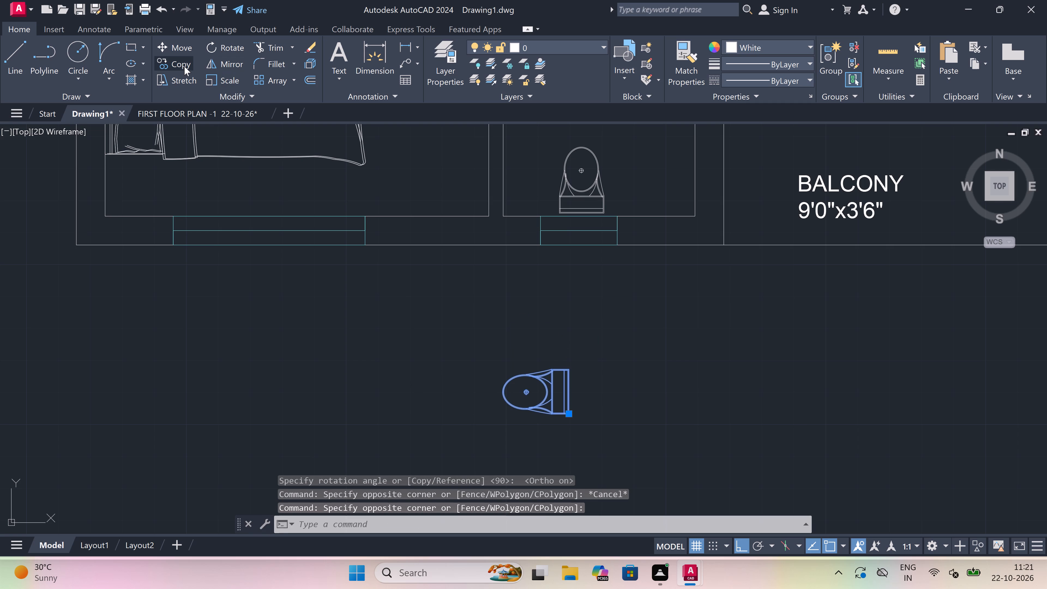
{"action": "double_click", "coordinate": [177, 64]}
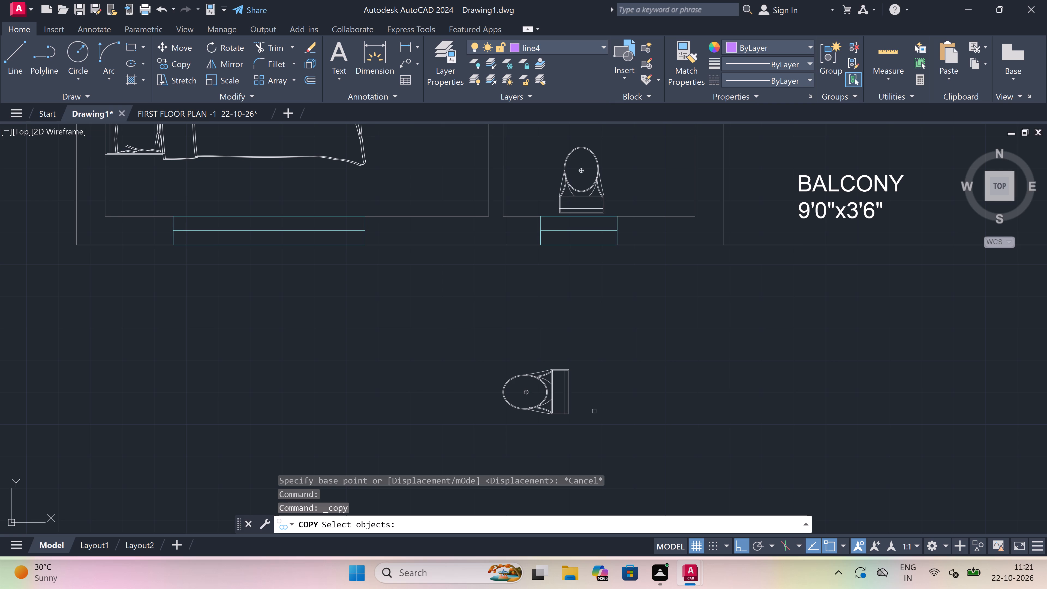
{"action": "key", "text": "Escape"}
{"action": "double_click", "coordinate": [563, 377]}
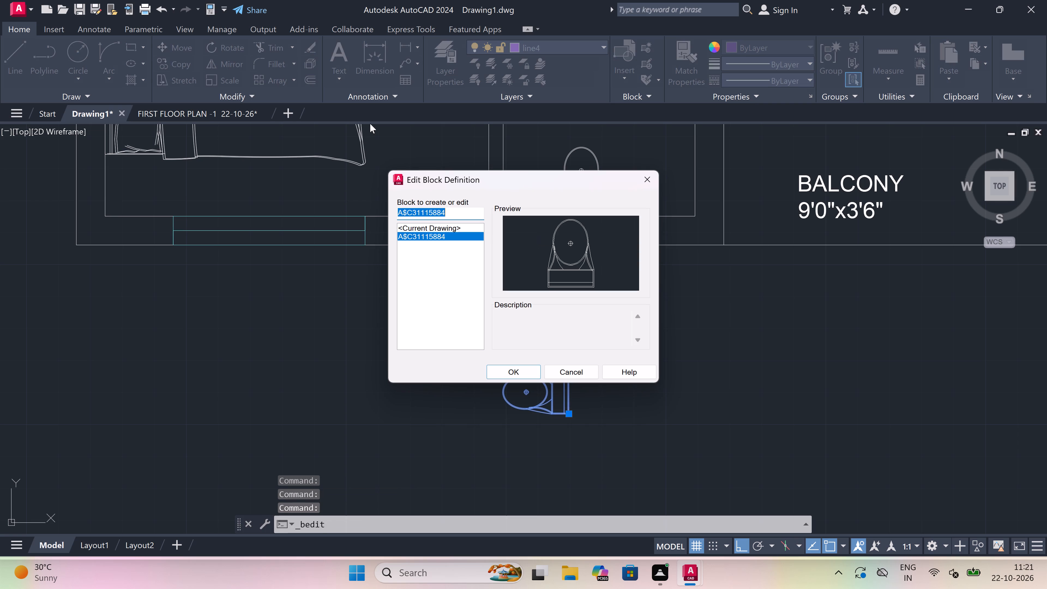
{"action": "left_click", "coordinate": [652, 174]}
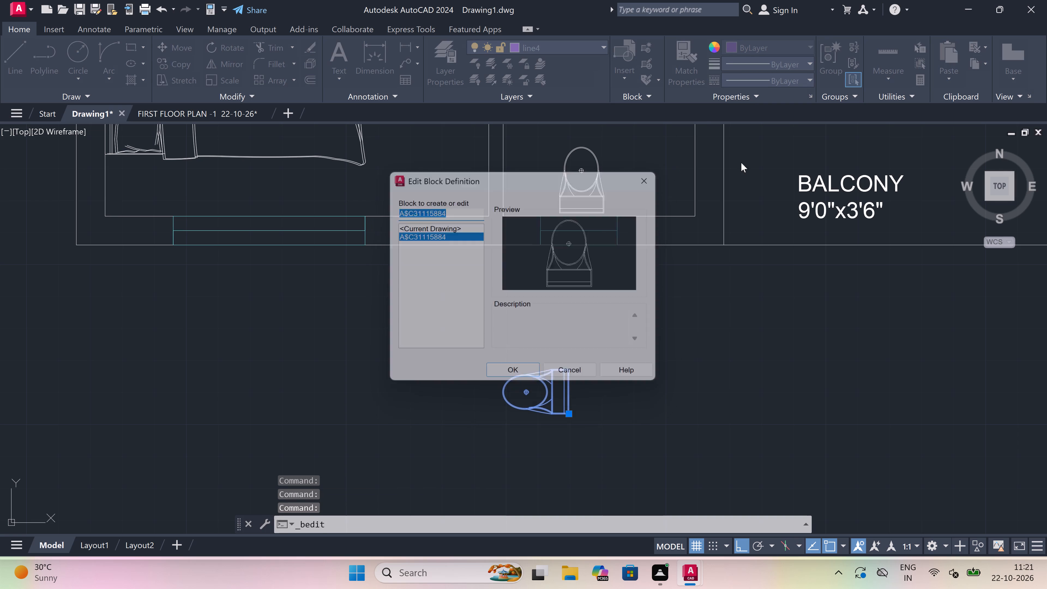
Copy the west-facing spare WC with Ortho off into the 7'0"x4'0" toilet south of the 9'0"x11'0" bedroom, its tank by the east-wall window.
{"action": "left_click", "coordinate": [557, 378]}
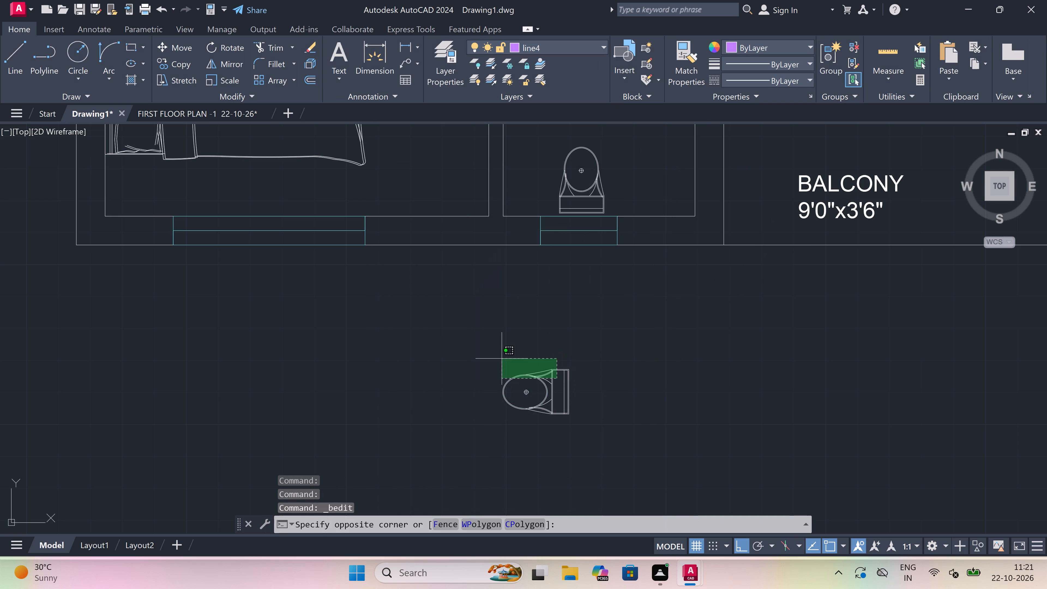
{"action": "left_click", "coordinate": [484, 359]}
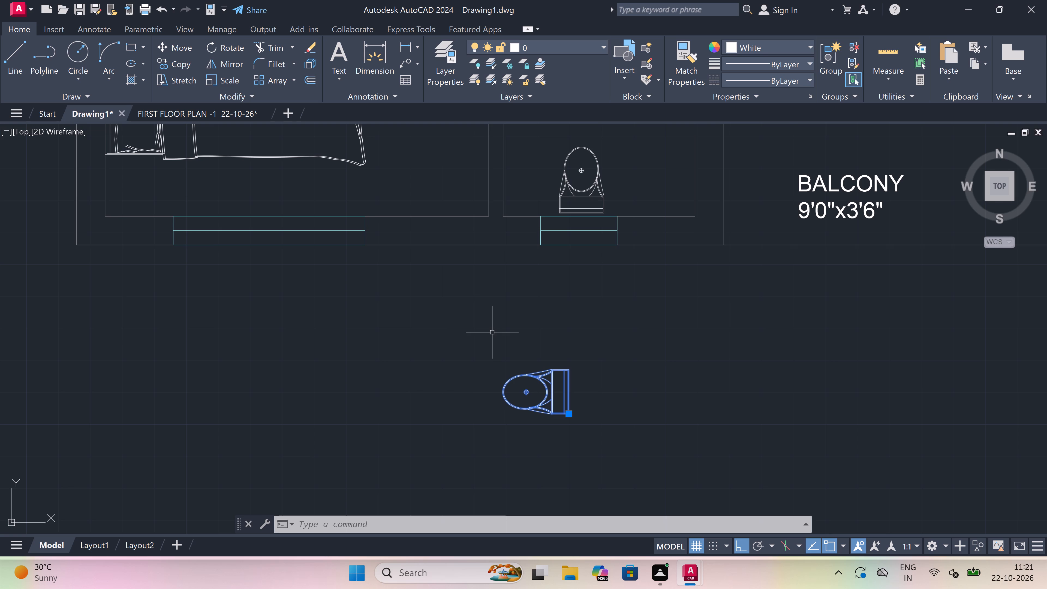
{"action": "left_click", "coordinate": [185, 61]}
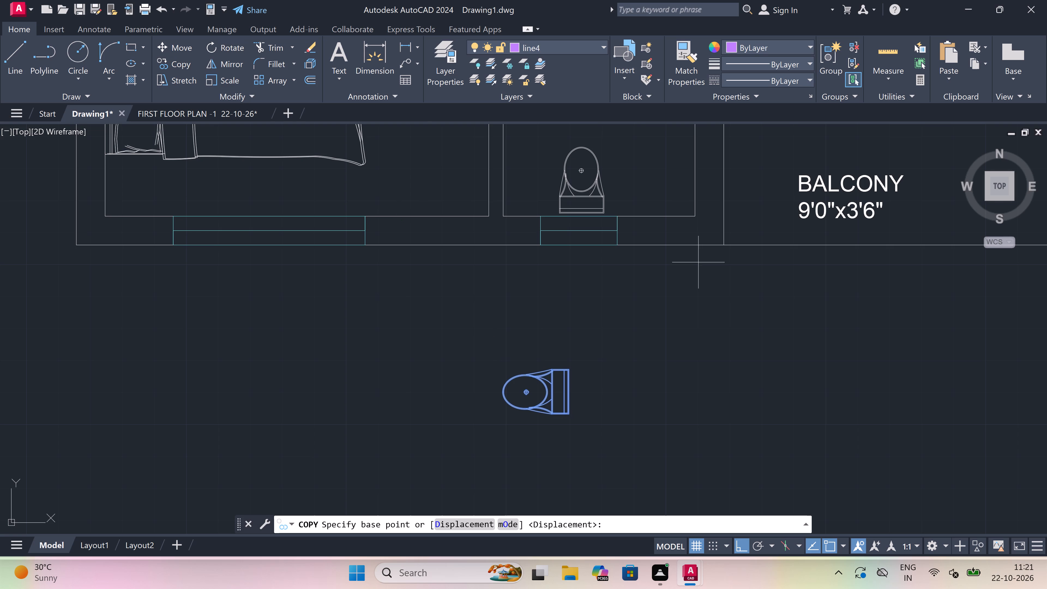
{"action": "double_click", "coordinate": [573, 390]}
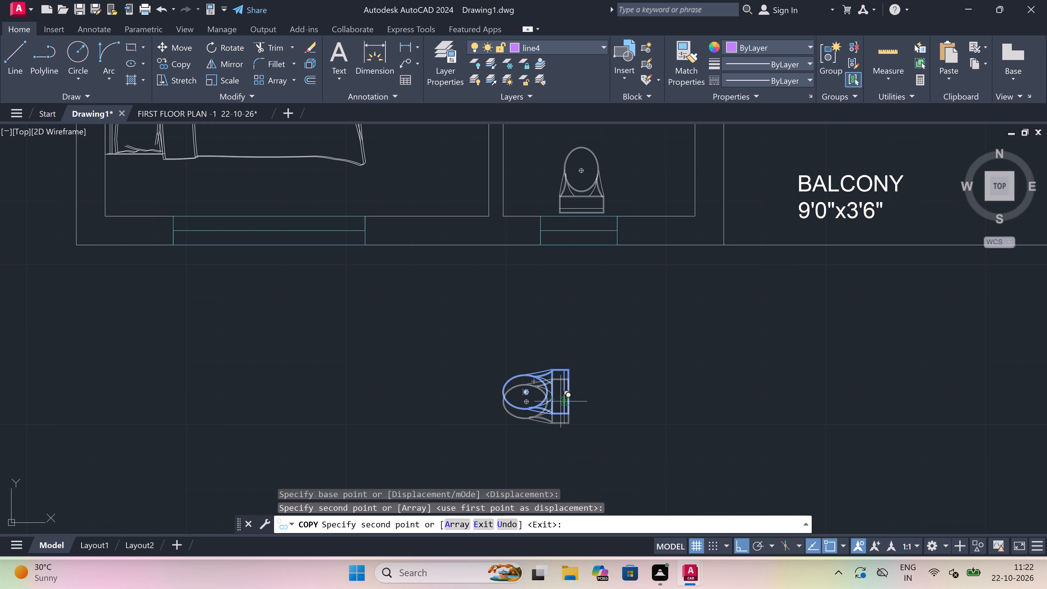
{"action": "scroll", "coordinate": [560, 399], "scroll_direction": "down", "scroll_amount": 3}
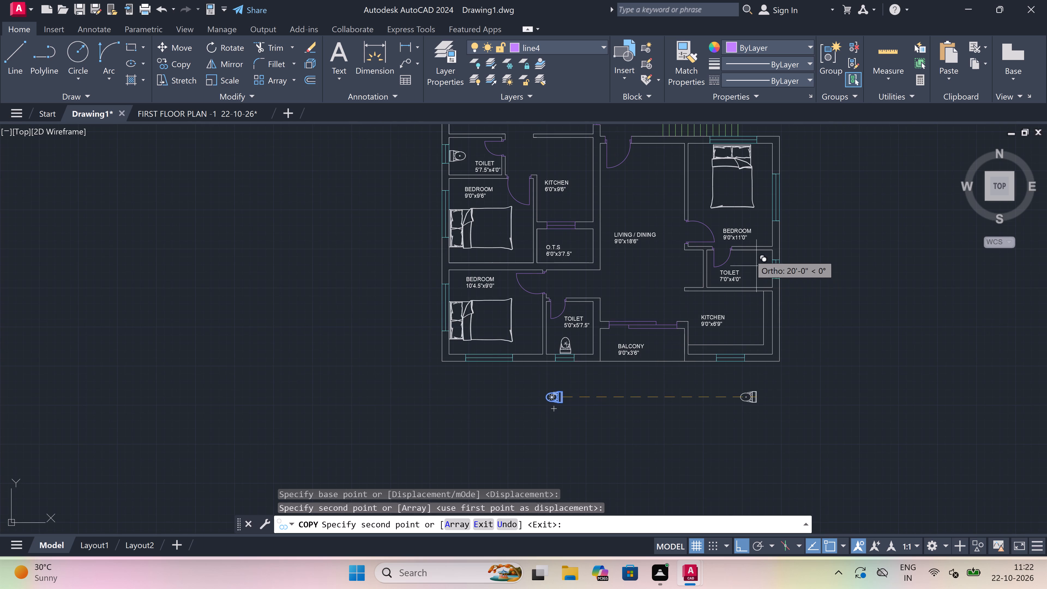
{"action": "key", "text": "F8"}
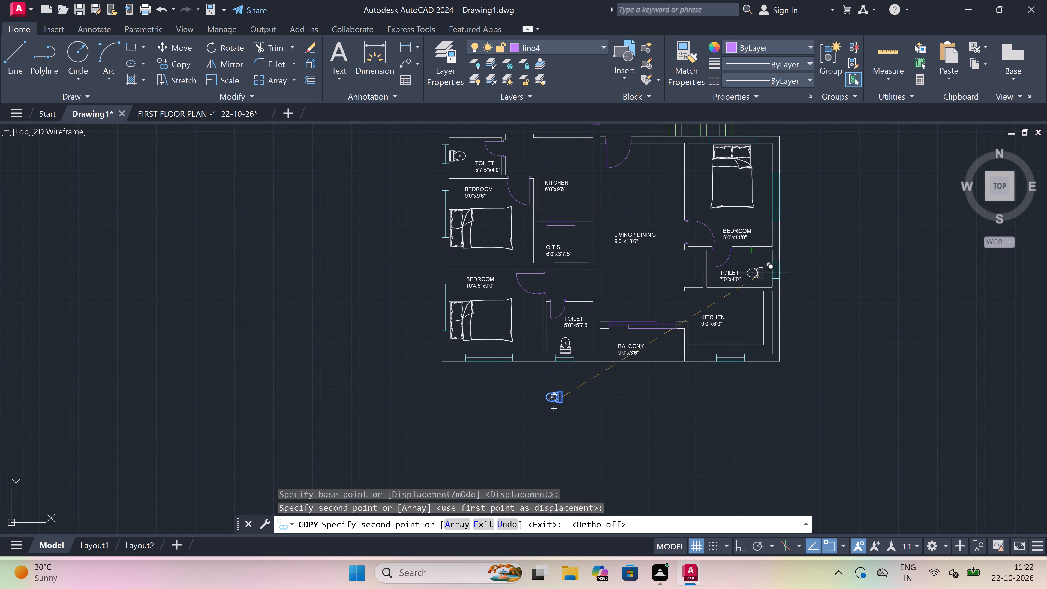
{"action": "scroll", "coordinate": [767, 265], "scroll_direction": "up", "scroll_amount": 7}
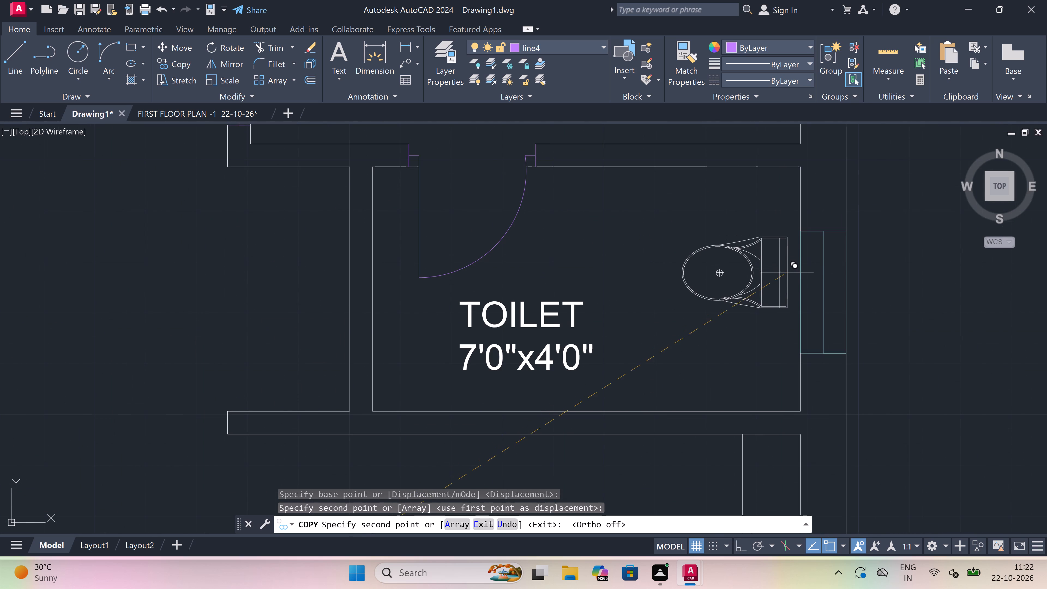
{"action": "scroll", "coordinate": [787, 272], "scroll_direction": "up", "scroll_amount": 2}
{"action": "double_click", "coordinate": [827, 330]}
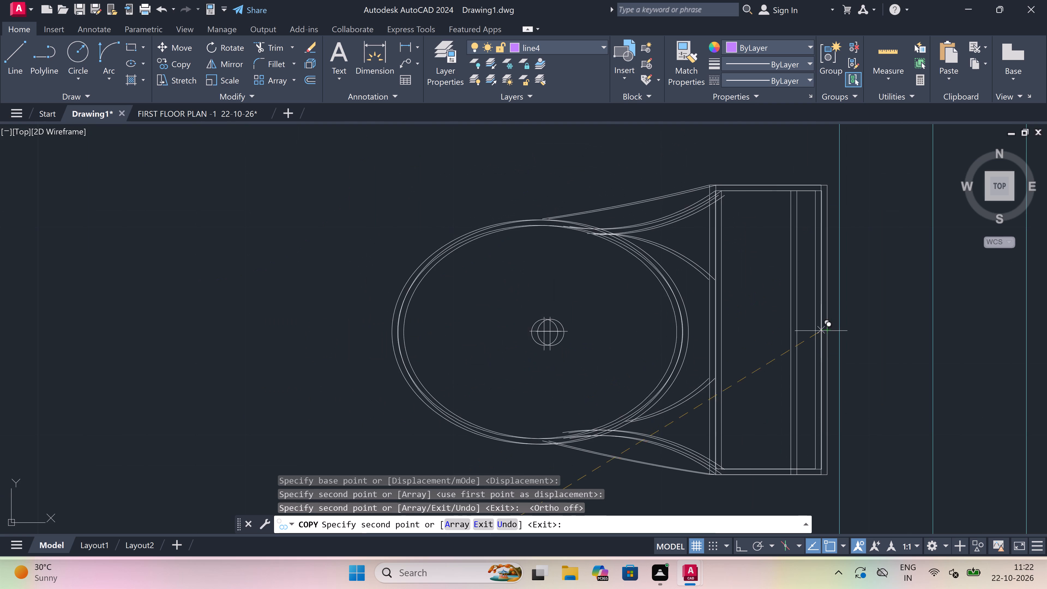
Place another west-facing WC copy in the 7'0"x4'0" toilet below the 9'0"x10'6" bedroom, its tank against the east wall, and end the copying.
{"action": "scroll", "coordinate": [655, 341], "scroll_direction": "down", "scroll_amount": 11}
{"action": "scroll", "coordinate": [651, 252], "scroll_direction": "down", "scroll_amount": 3}
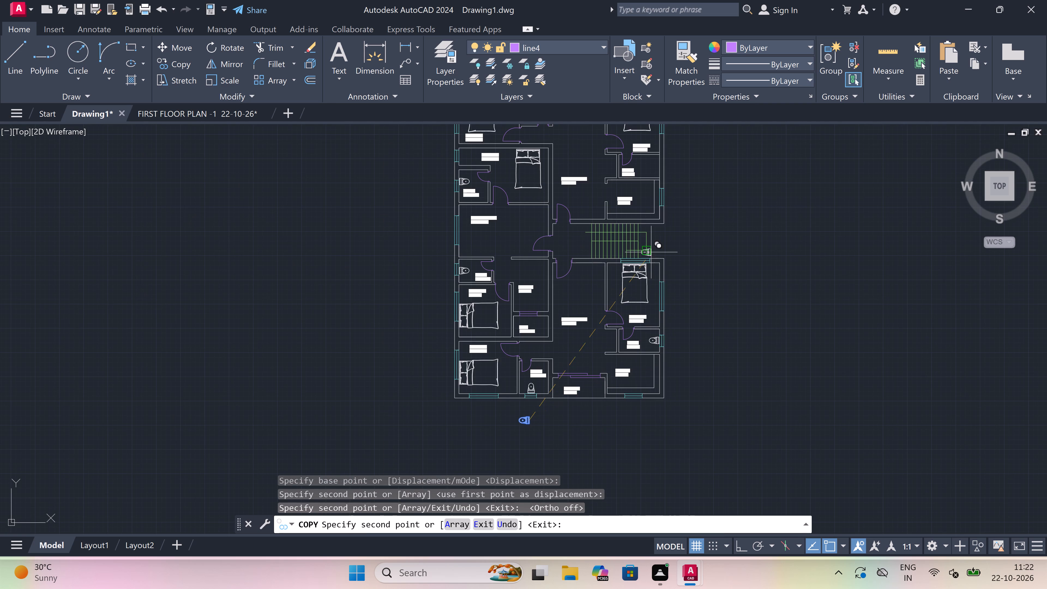
{"action": "scroll", "coordinate": [649, 218], "scroll_direction": "up", "scroll_amount": 4}
{"action": "scroll", "coordinate": [671, 267], "scroll_direction": "up", "scroll_amount": 4}
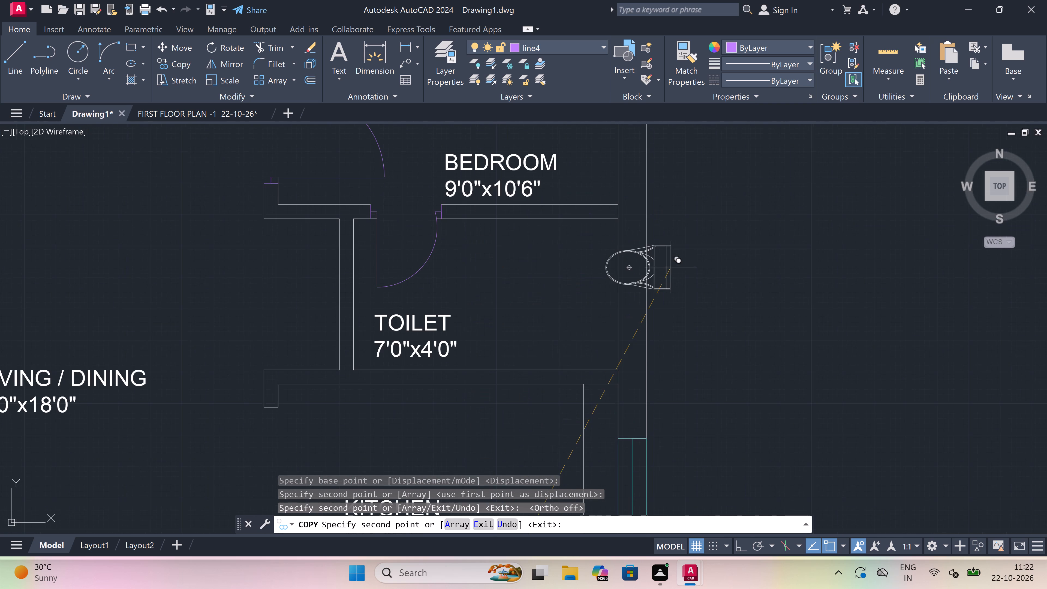
{"action": "scroll", "coordinate": [548, 298], "scroll_direction": "up", "scroll_amount": 3}
{"action": "scroll", "coordinate": [721, 266], "scroll_direction": "down", "scroll_amount": 5}
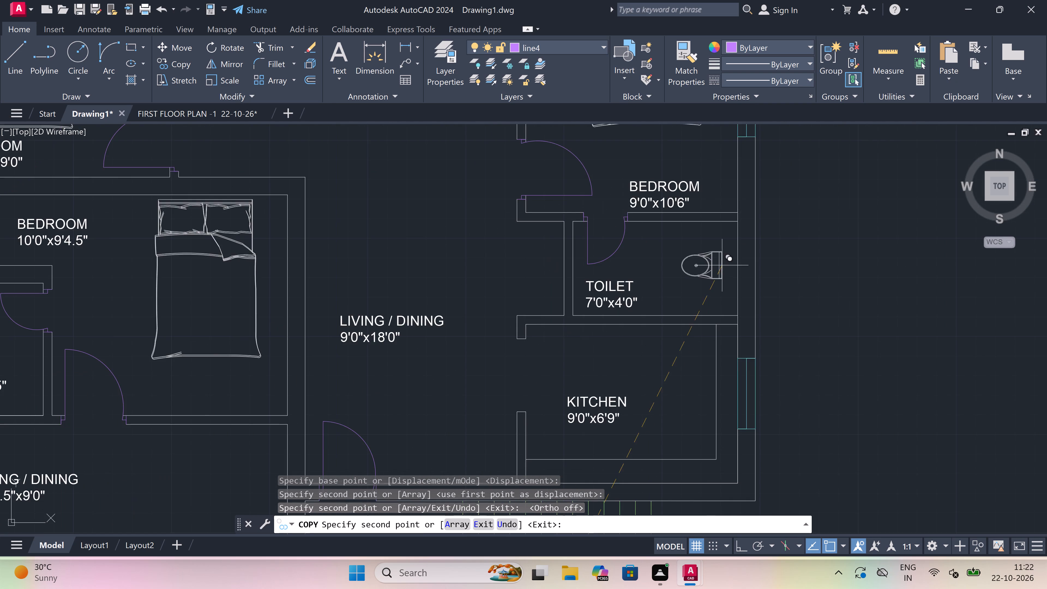
{"action": "scroll", "coordinate": [738, 256], "scroll_direction": "up", "scroll_amount": 3}
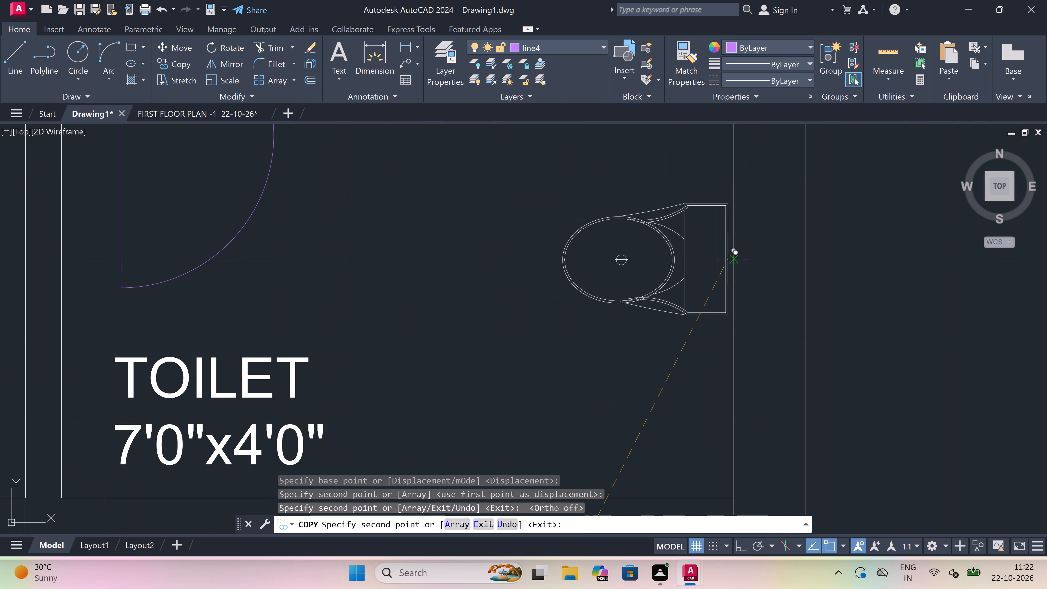
{"action": "left_click", "coordinate": [728, 259]}
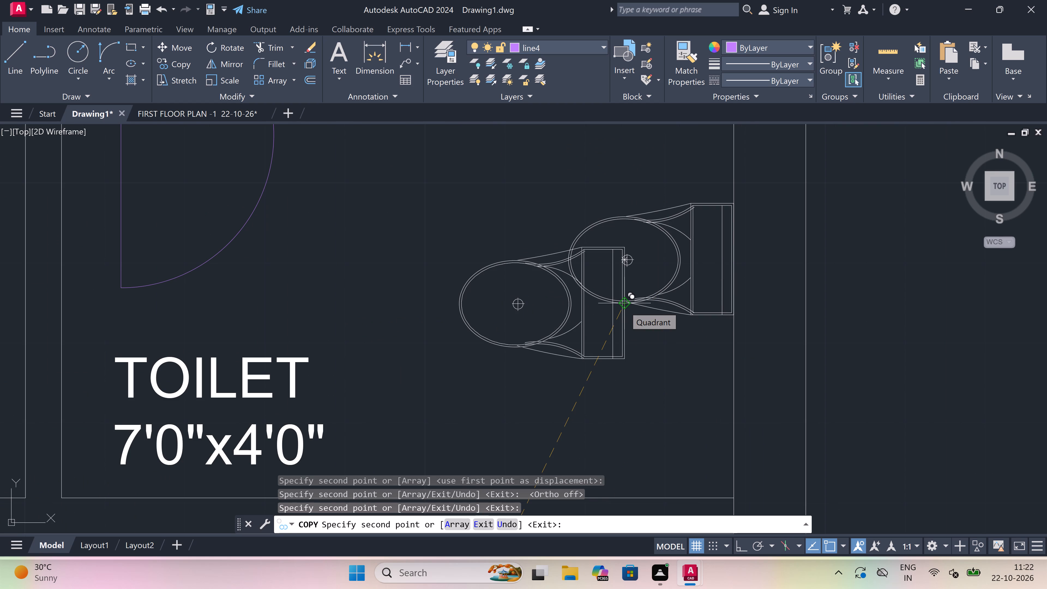
{"action": "key", "text": "Escape"}
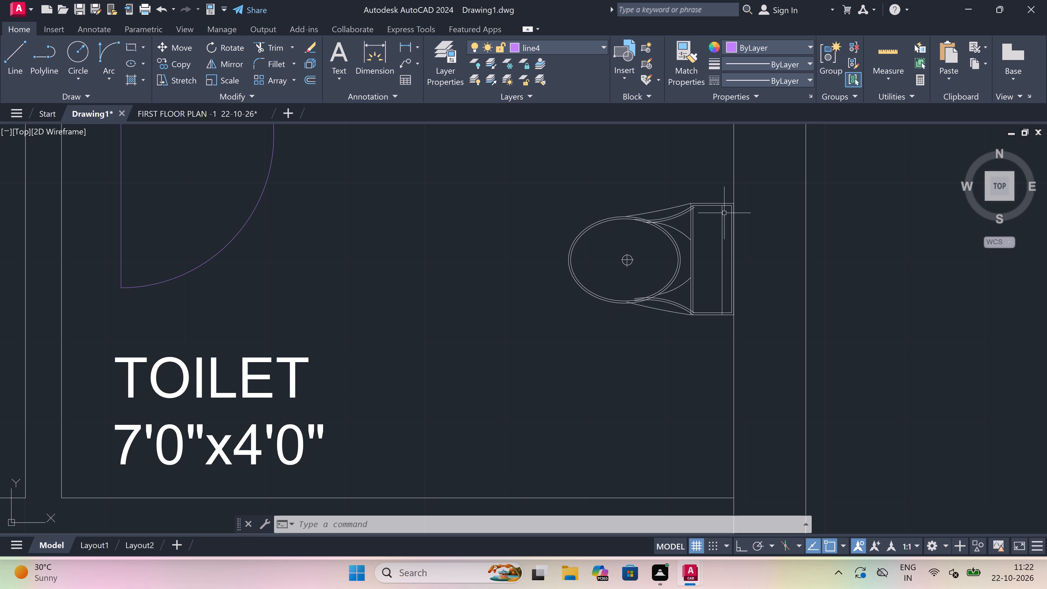
Erase the spare WC and its overlapping duplicate outside the plan, south of the 5'0"x5'7.5" toilet.
{"action": "scroll", "coordinate": [708, 232], "scroll_direction": "down", "scroll_amount": 5}
{"action": "scroll", "coordinate": [649, 305], "scroll_direction": "down", "scroll_amount": 4}
{"action": "scroll", "coordinate": [649, 303], "scroll_direction": "up", "scroll_amount": 2}
{"action": "scroll", "coordinate": [649, 303], "scroll_direction": "down", "scroll_amount": 2}
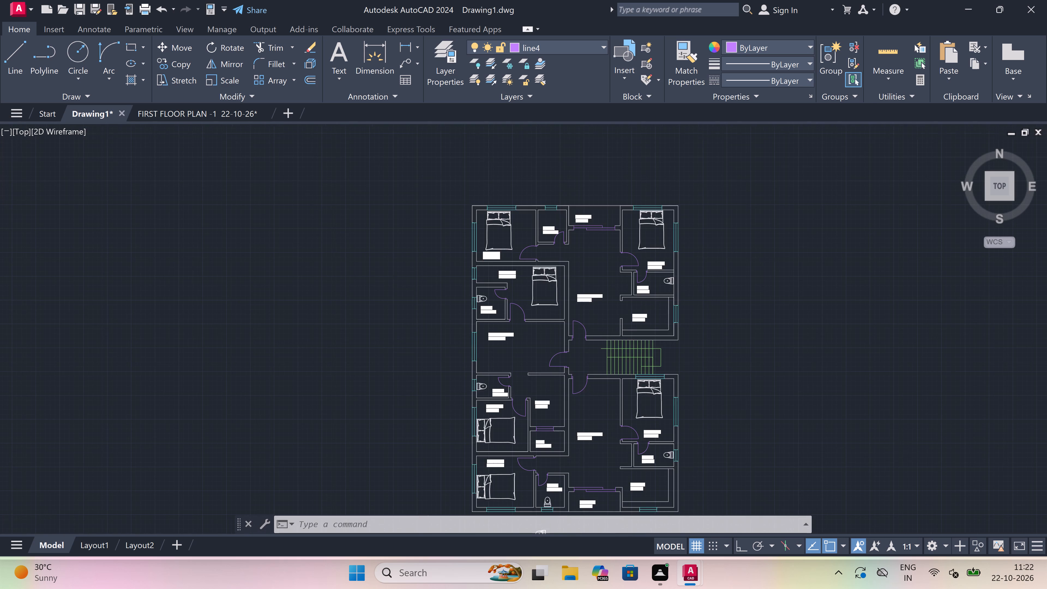
{"action": "scroll", "coordinate": [593, 395], "scroll_direction": "up", "scroll_amount": 3}
{"action": "scroll", "coordinate": [636, 383], "scroll_direction": "up", "scroll_amount": 1}
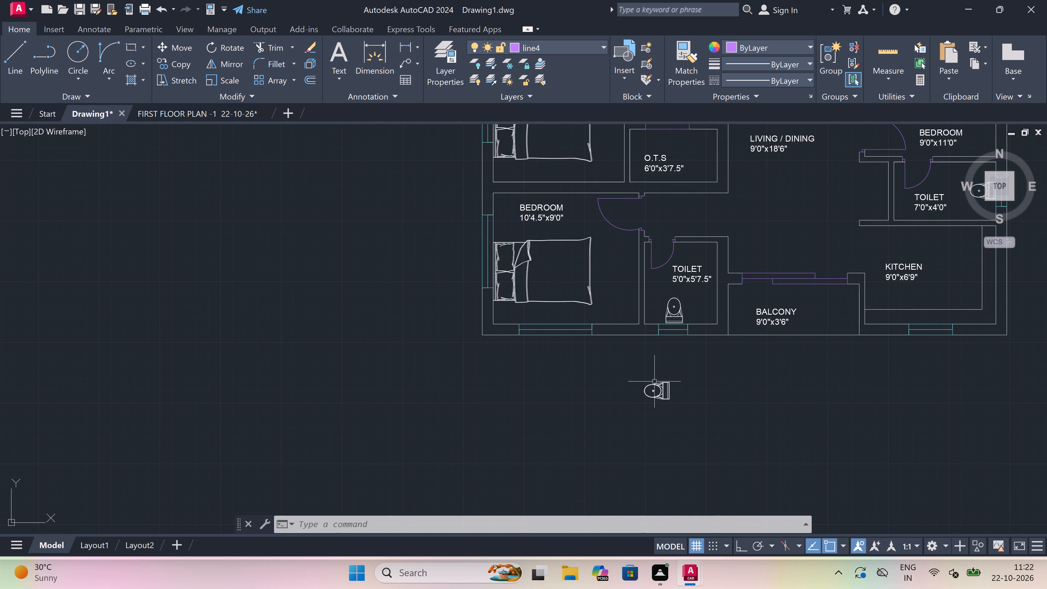
{"action": "left_click", "coordinate": [672, 380]}
{"action": "left_click", "coordinate": [644, 395]}
{"action": "key", "text": "Delete"}
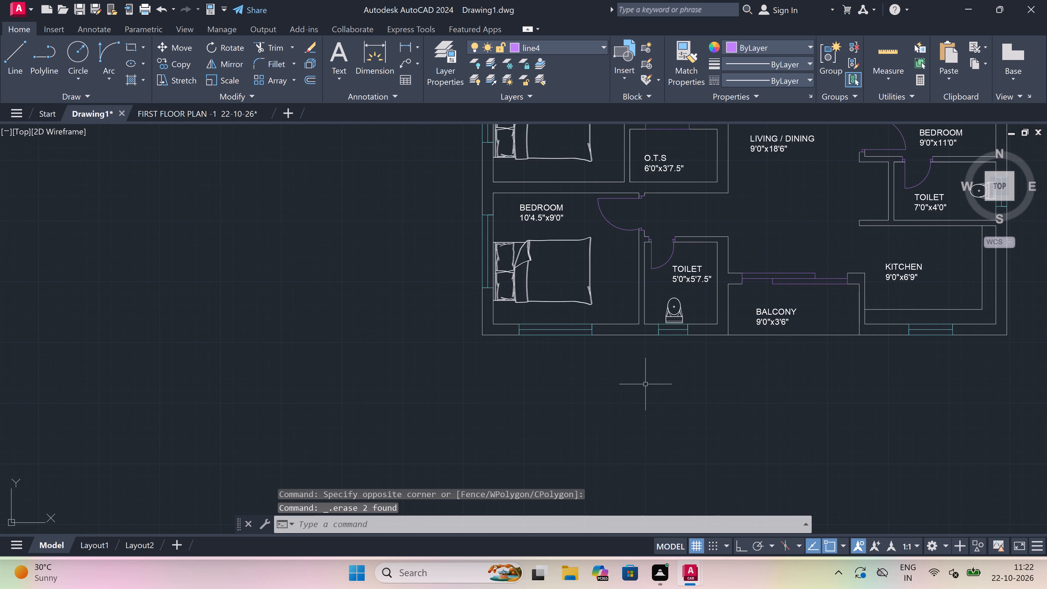
Add the multiline text "FIRST FLOOR PLAN" below the plan's south wall and assign it to layer 0.
{"action": "type", "text": "mt"}
{"action": "key", "text": "space"}
{"action": "scroll", "coordinate": [630, 385], "scroll_direction": "down", "scroll_amount": 1}
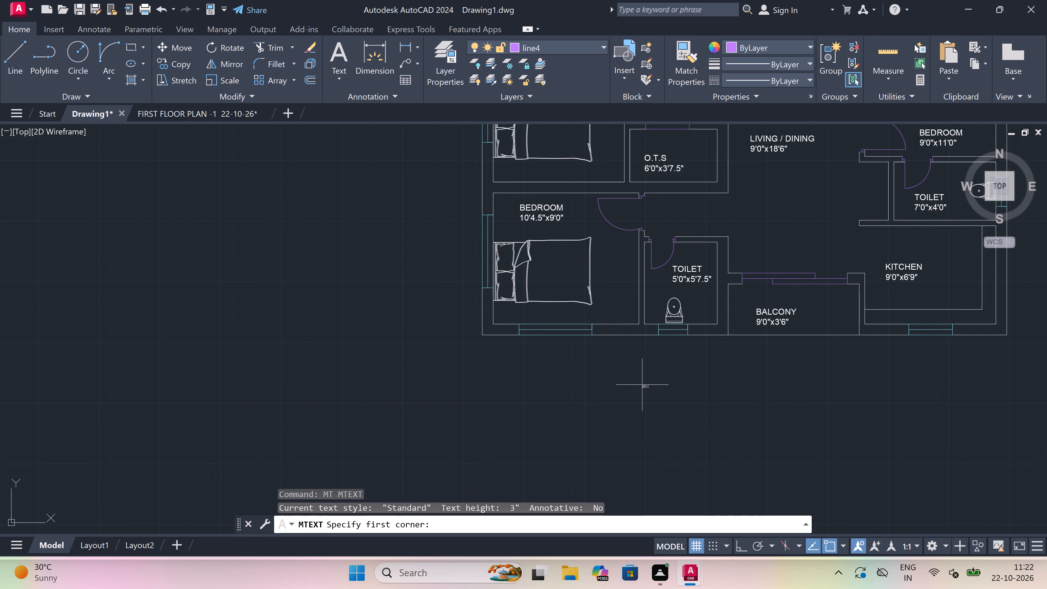
{"action": "scroll", "coordinate": [687, 396], "scroll_direction": "up", "scroll_amount": 1}
{"action": "left_click_drag", "start_coordinate": [513, 385], "coordinate": [516, 385]}
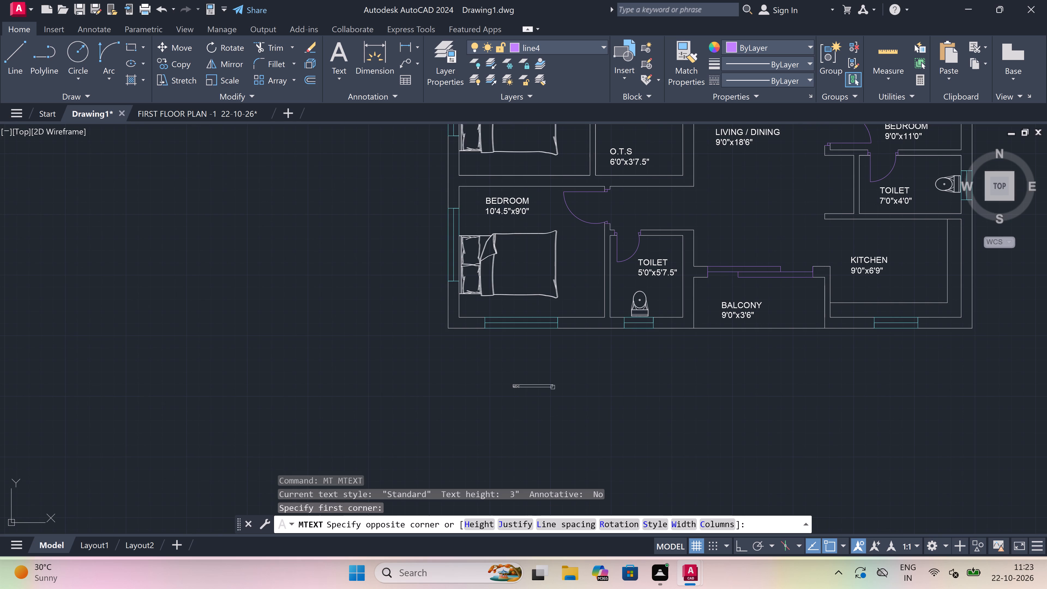
{"action": "scroll", "coordinate": [826, 390], "scroll_direction": "down", "scroll_amount": 3}
{"action": "scroll", "coordinate": [935, 390], "scroll_direction": "up", "scroll_amount": 2}
{"action": "left_click", "coordinate": [831, 394]}
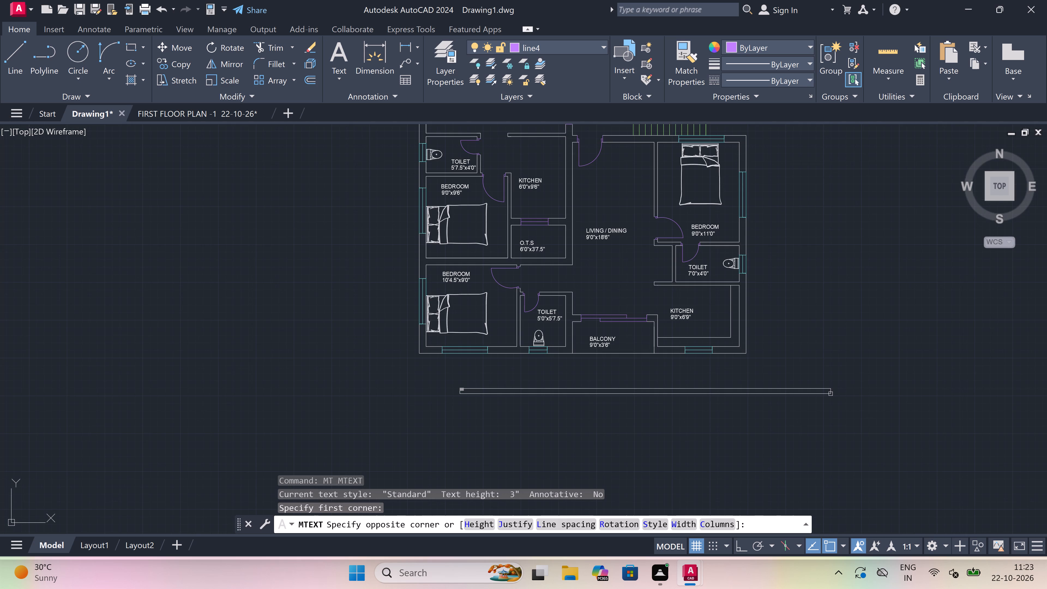
{"action": "type", "text": "FIRST FLOOR PLA"}
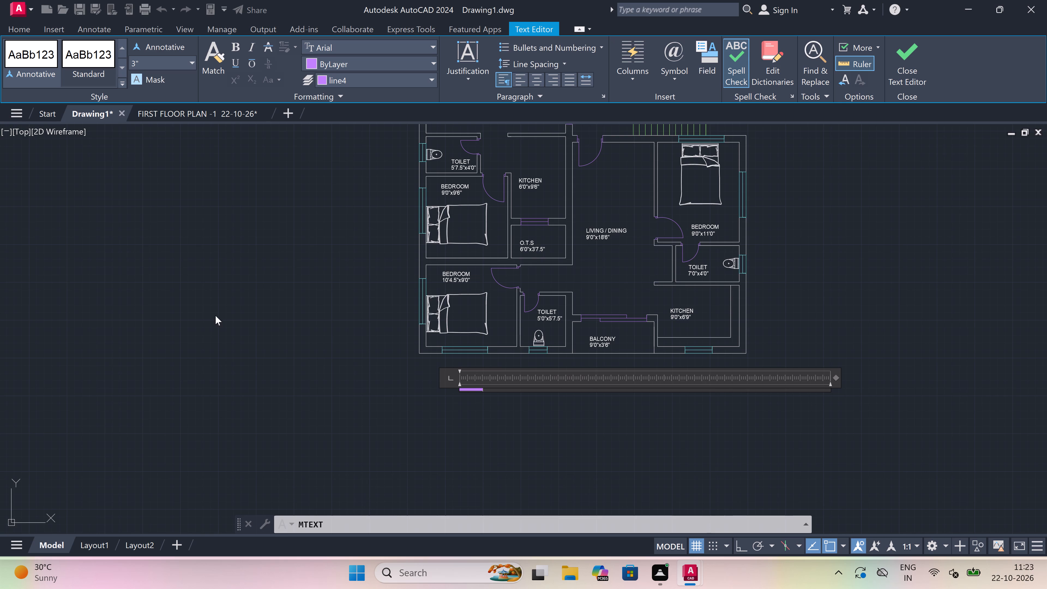
{"action": "scroll", "coordinate": [444, 400], "scroll_direction": "up", "scroll_amount": 3}
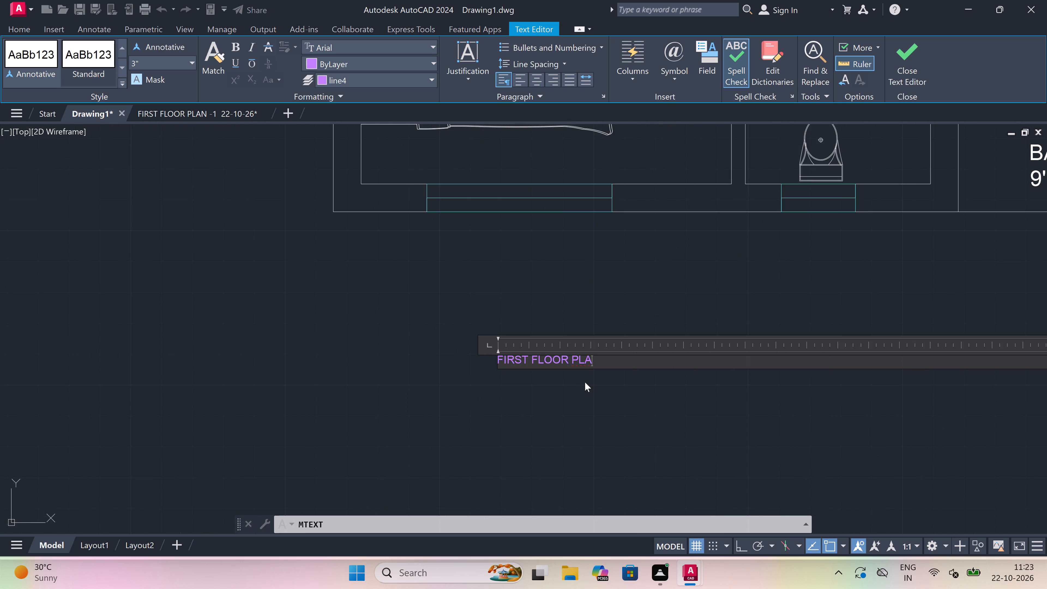
{"action": "key", "text": "n"}
{"action": "left_click", "coordinate": [365, 78]}
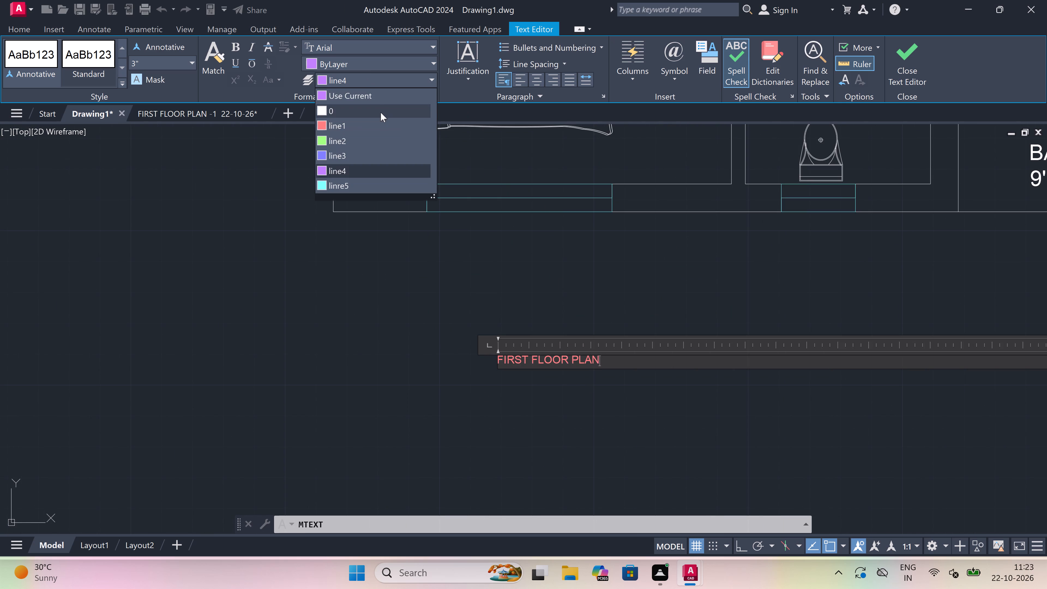
{"action": "left_click", "coordinate": [384, 107]}
{"action": "left_click", "coordinate": [535, 435]}
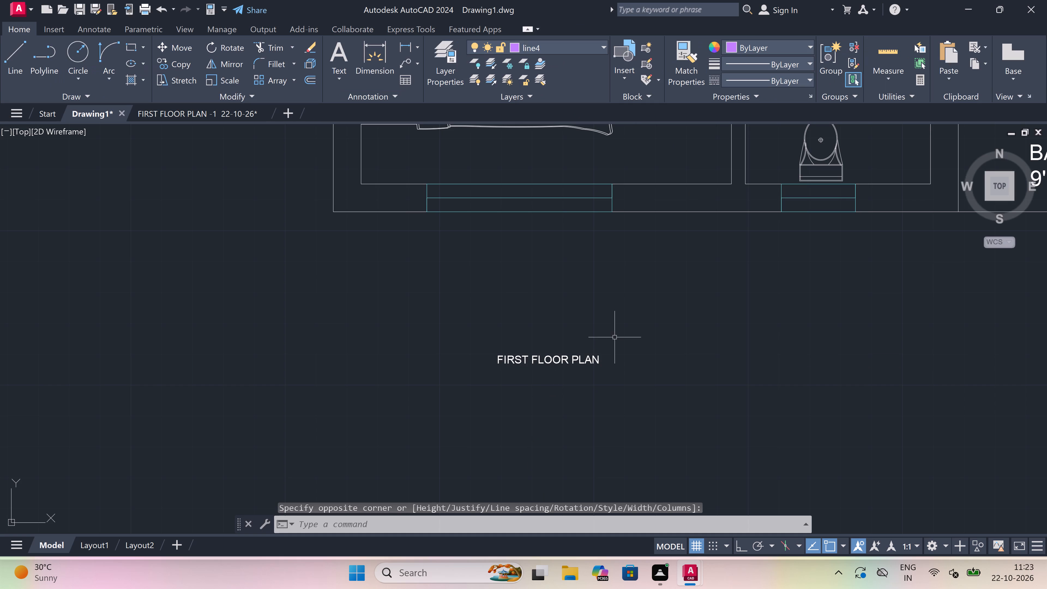
Set the text height of the FIRST FLOOR PLAN title to 1.5' and deselect it.
{"action": "left_click", "coordinate": [615, 337]}
{"action": "left_click", "coordinate": [438, 406]}
{"action": "right_click", "coordinate": [391, 370]}
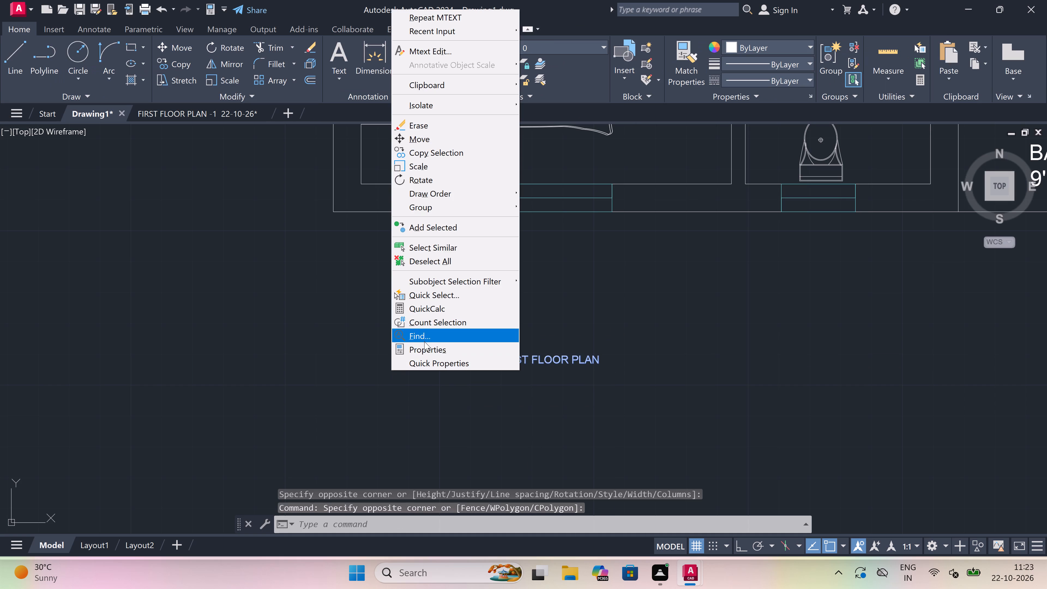
{"action": "double_click", "coordinate": [429, 350]}
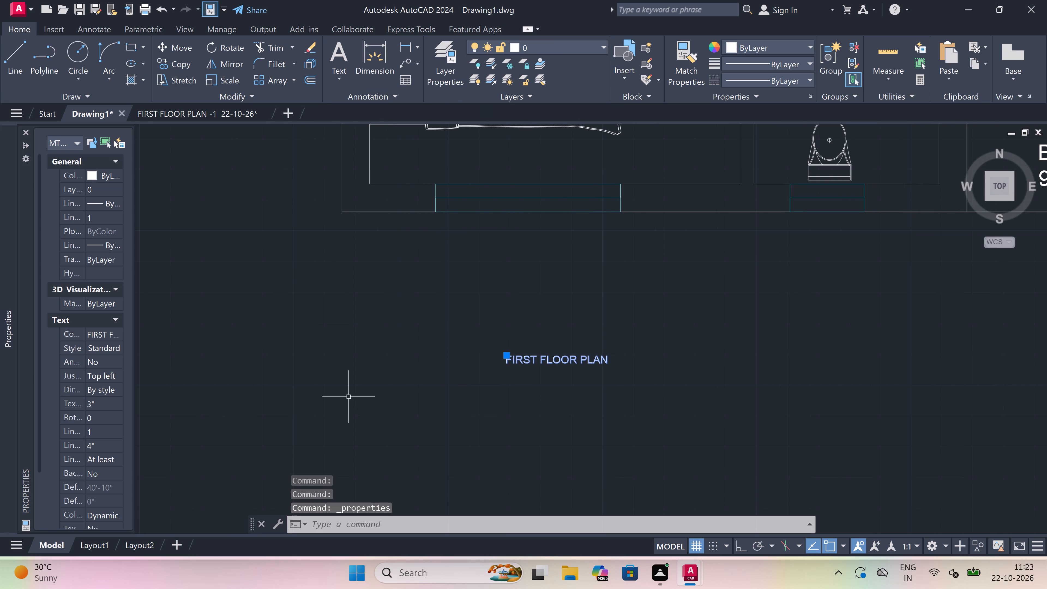
{"action": "left_click", "coordinate": [104, 402]}
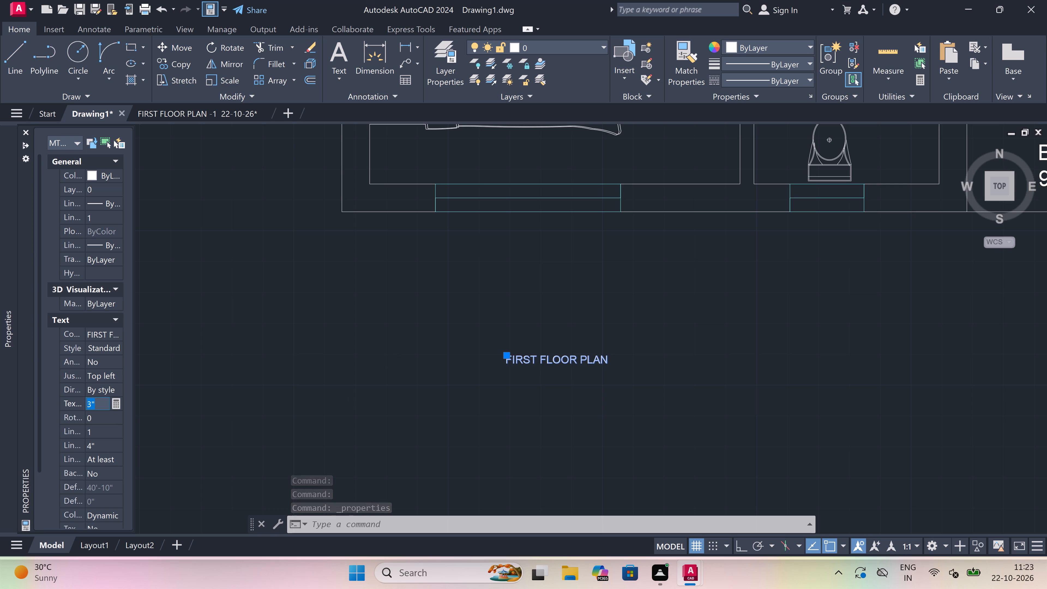
{"action": "key", "text": "BackSpace"}
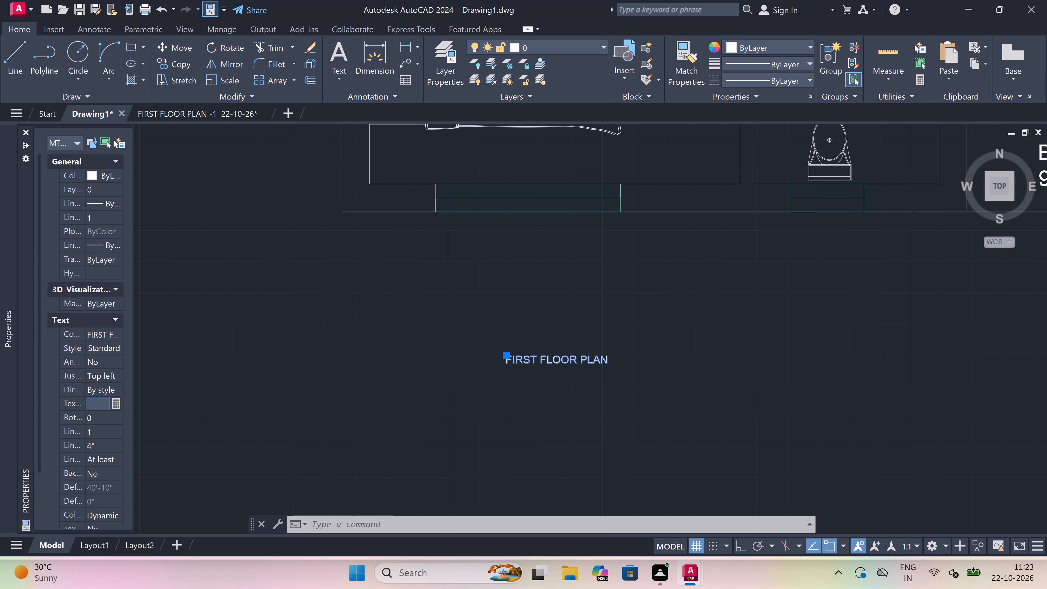
{"action": "key", "text": "1"}
{"action": "type", "text": ".5'"}
{"action": "left_click", "coordinate": [593, 281]}
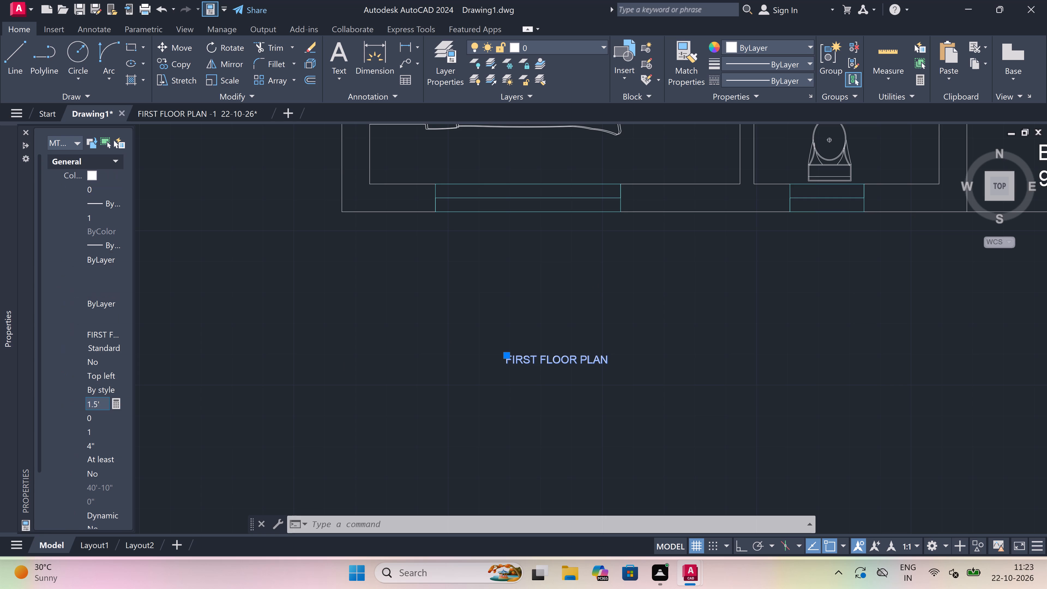
{"action": "scroll", "coordinate": [544, 380], "scroll_direction": "down", "scroll_amount": 4}
{"action": "key", "text": "Escape"}
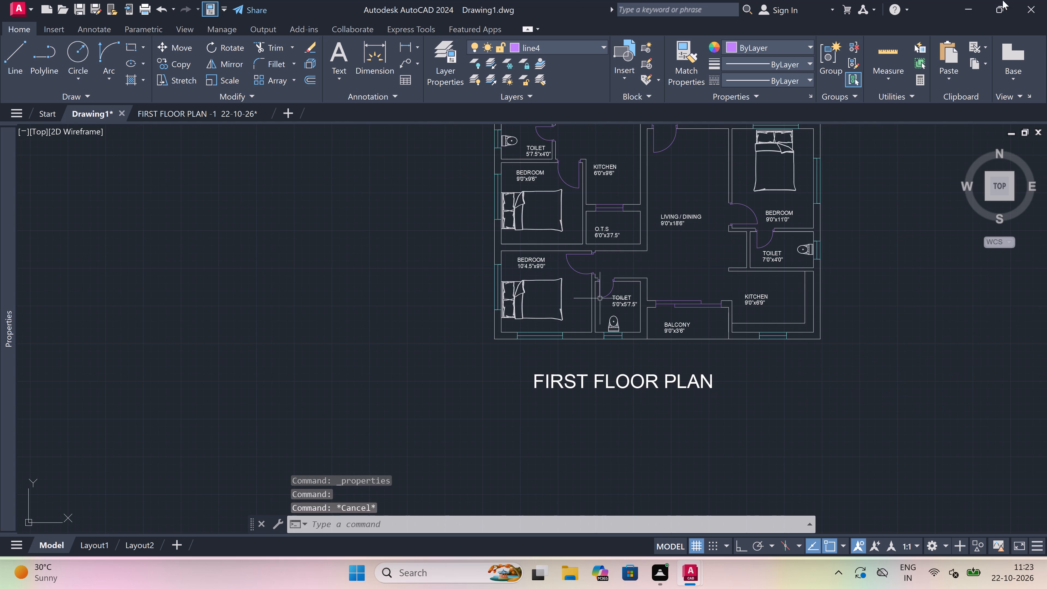
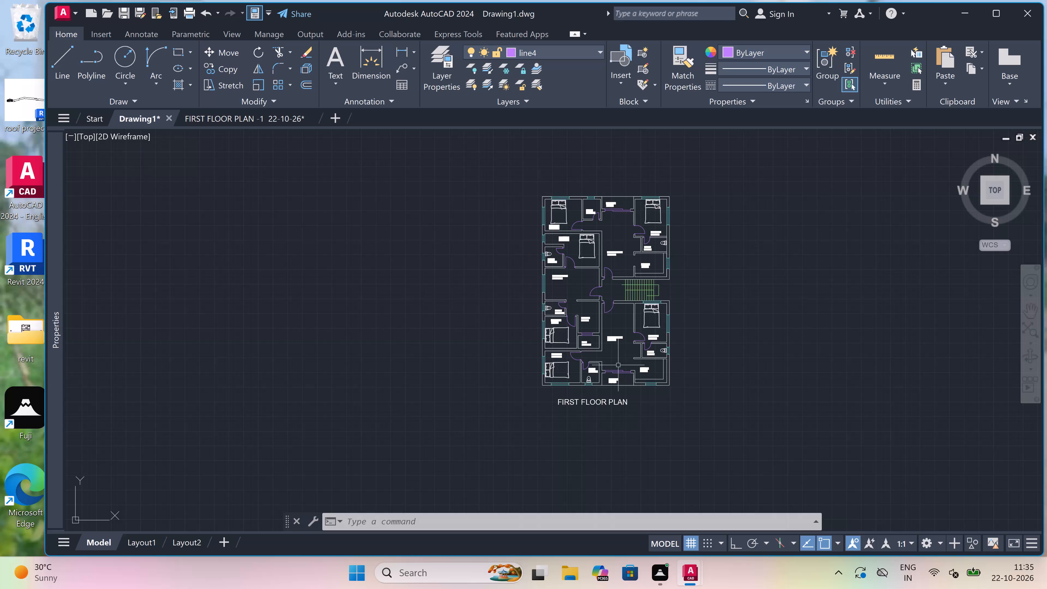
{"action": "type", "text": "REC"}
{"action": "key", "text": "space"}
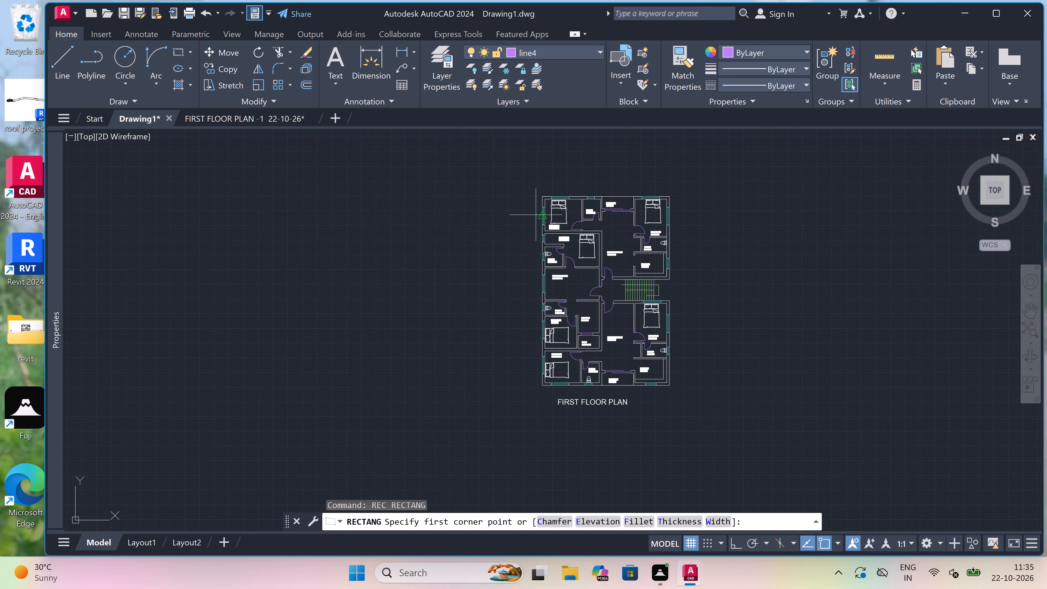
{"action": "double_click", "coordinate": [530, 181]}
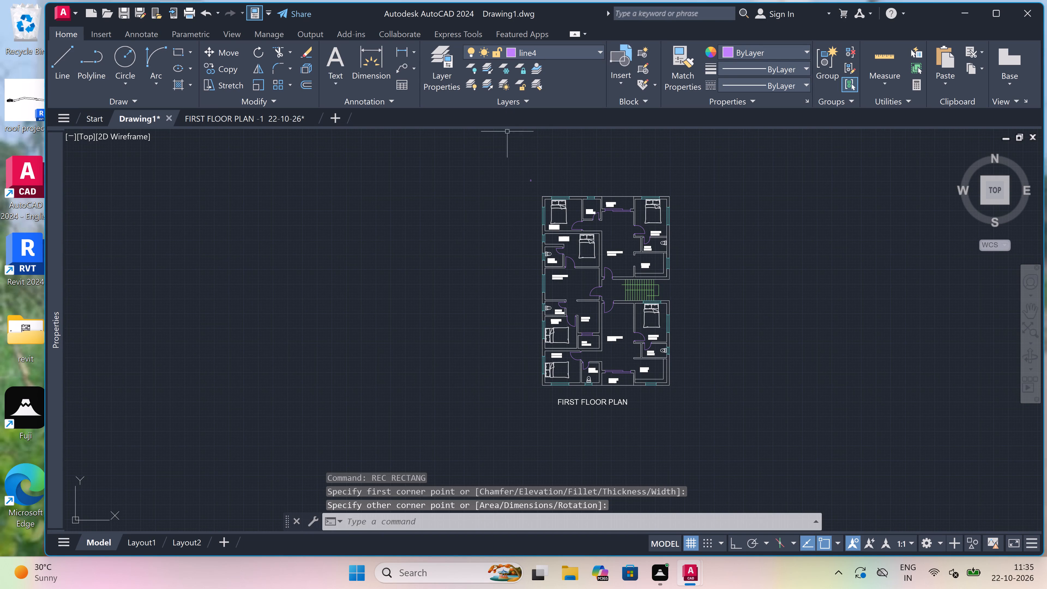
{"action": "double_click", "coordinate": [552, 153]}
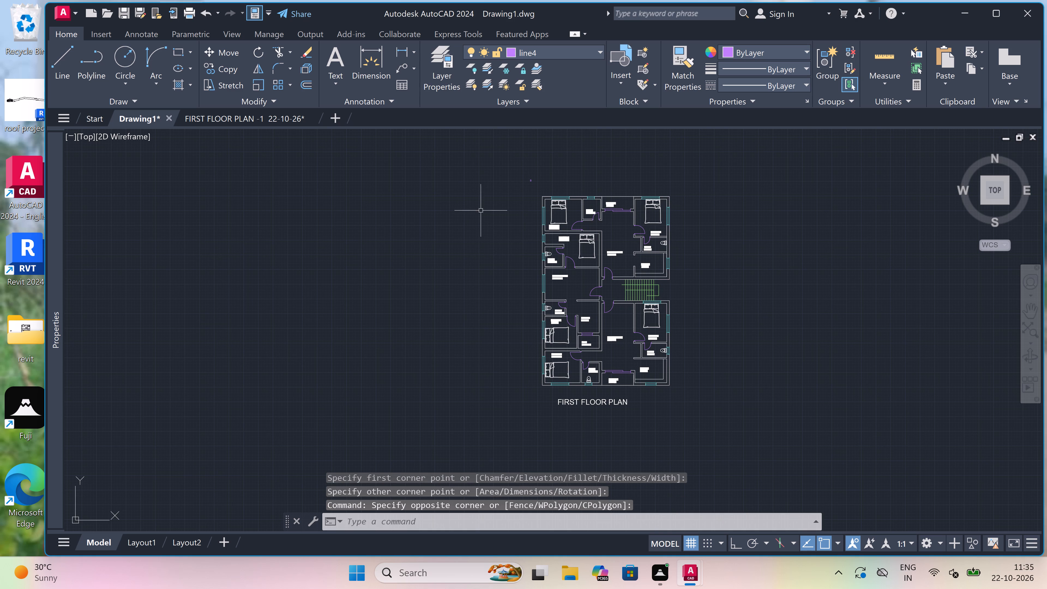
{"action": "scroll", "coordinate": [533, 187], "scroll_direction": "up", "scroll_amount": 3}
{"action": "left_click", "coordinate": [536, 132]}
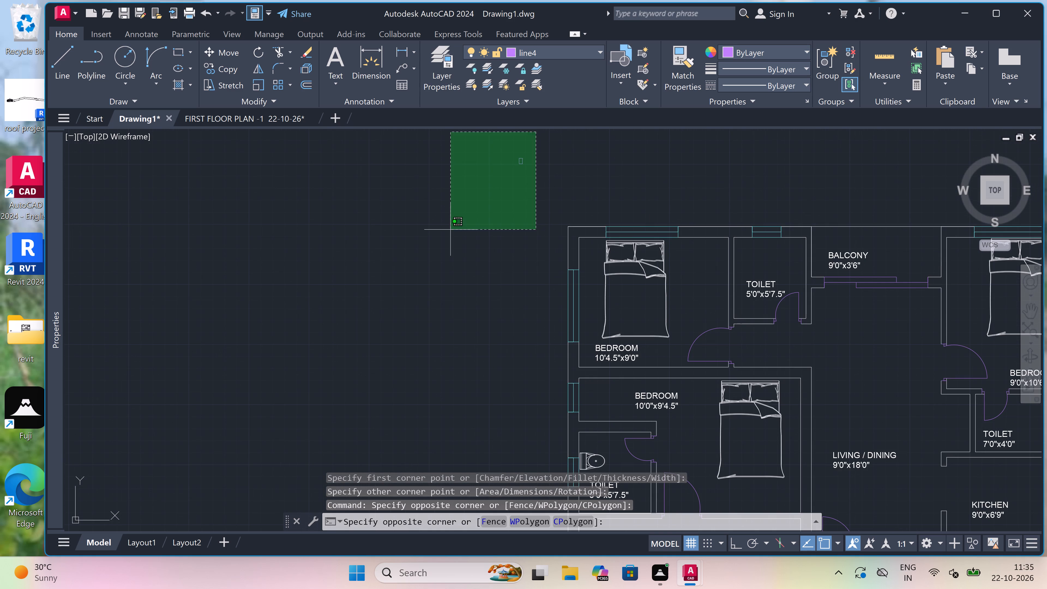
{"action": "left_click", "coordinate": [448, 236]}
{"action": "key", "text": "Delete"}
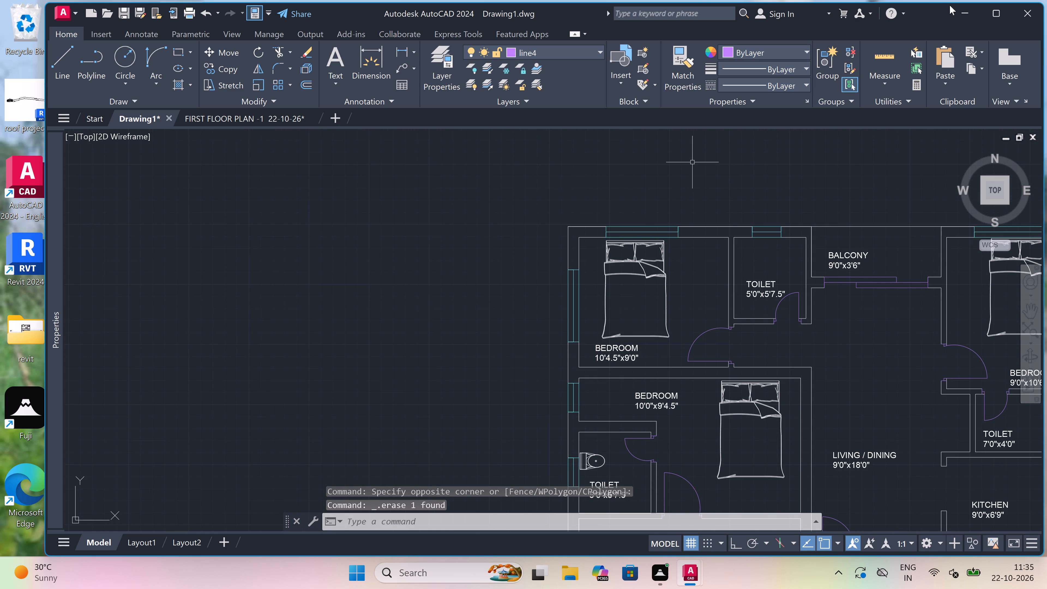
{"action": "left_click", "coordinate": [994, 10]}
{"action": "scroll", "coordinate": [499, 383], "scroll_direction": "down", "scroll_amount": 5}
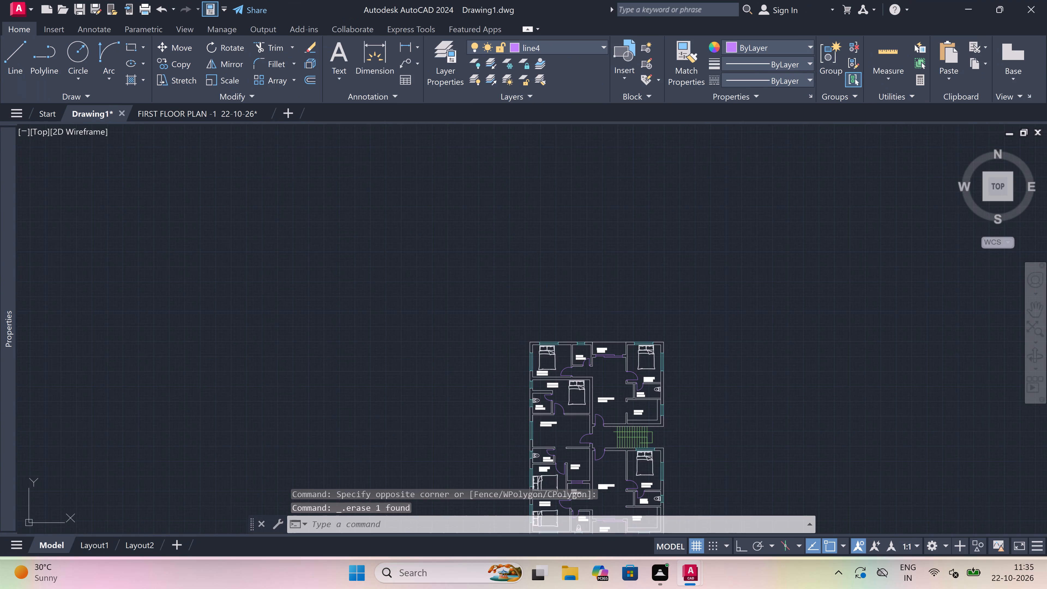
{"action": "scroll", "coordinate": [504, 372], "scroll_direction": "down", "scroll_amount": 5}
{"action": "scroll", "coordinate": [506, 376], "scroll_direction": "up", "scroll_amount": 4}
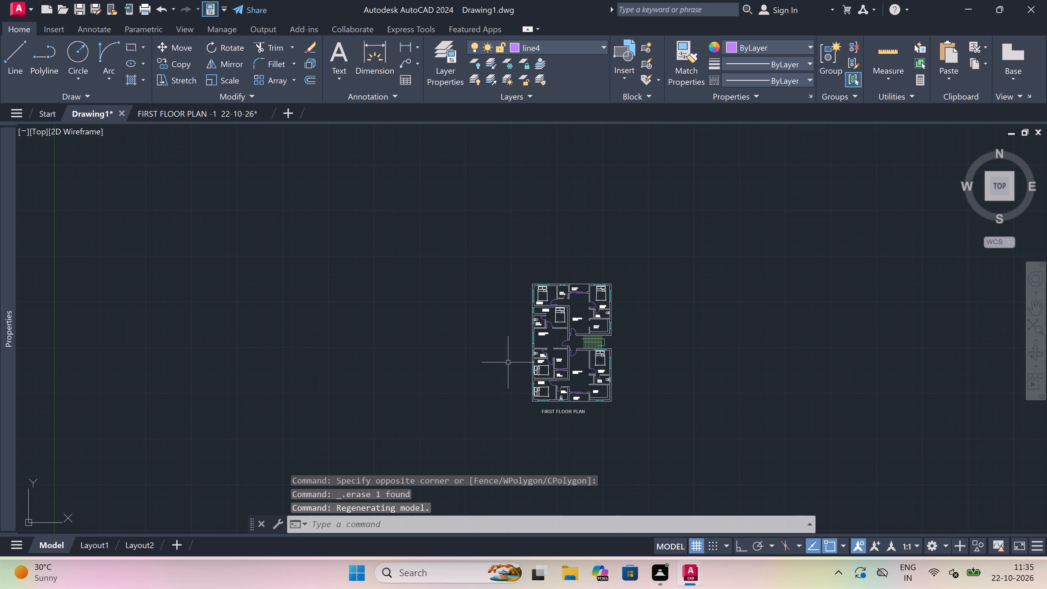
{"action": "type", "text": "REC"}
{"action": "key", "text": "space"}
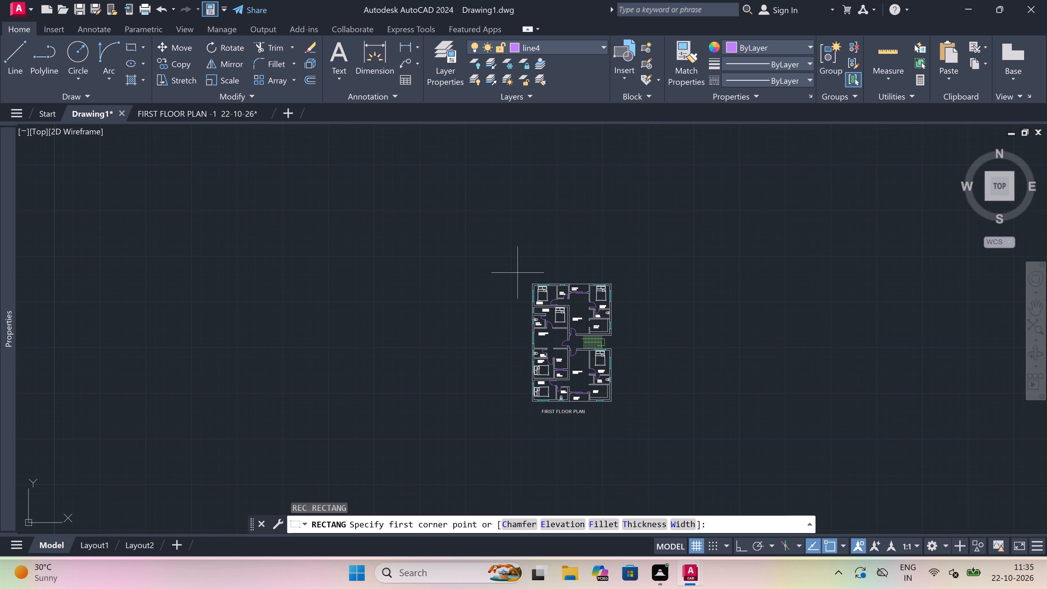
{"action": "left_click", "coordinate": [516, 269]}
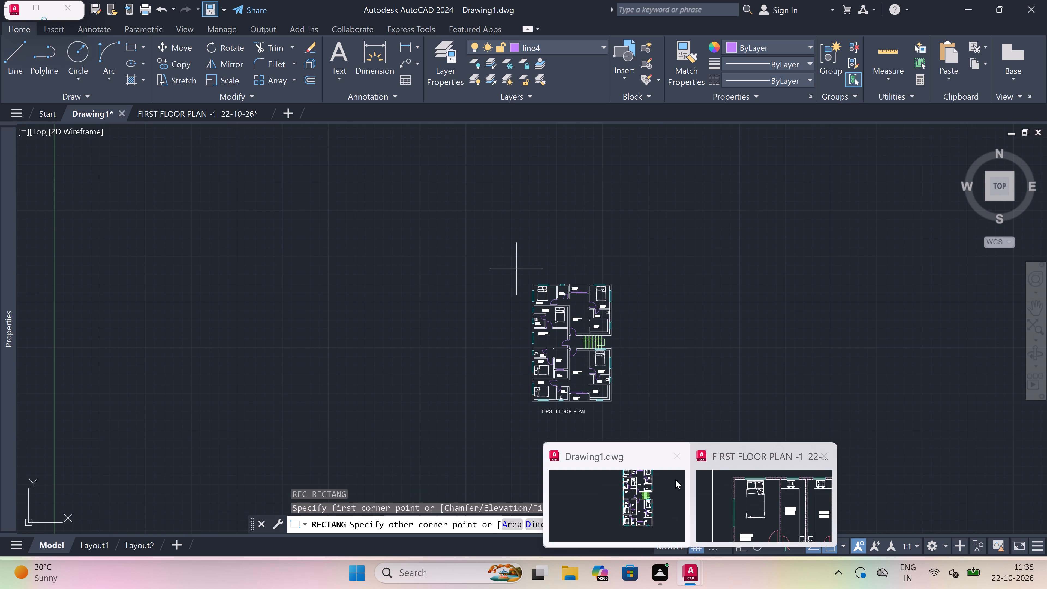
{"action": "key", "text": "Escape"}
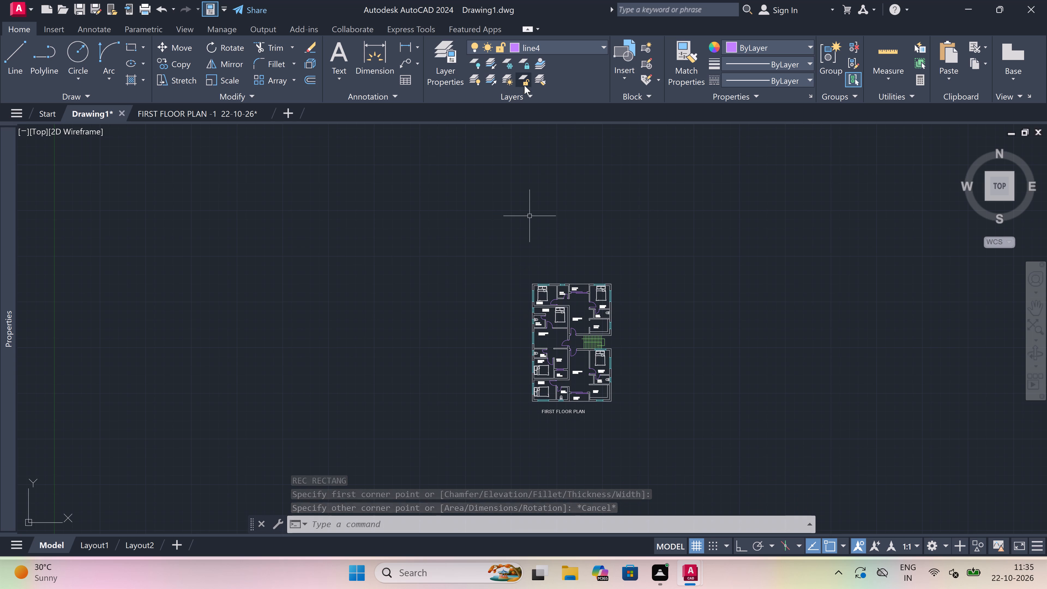
Make layer 0 current and draw a rectangular frame around the whole floor plan and its FIRST FLOOR PLAN title.
{"action": "left_click", "coordinate": [563, 47]}
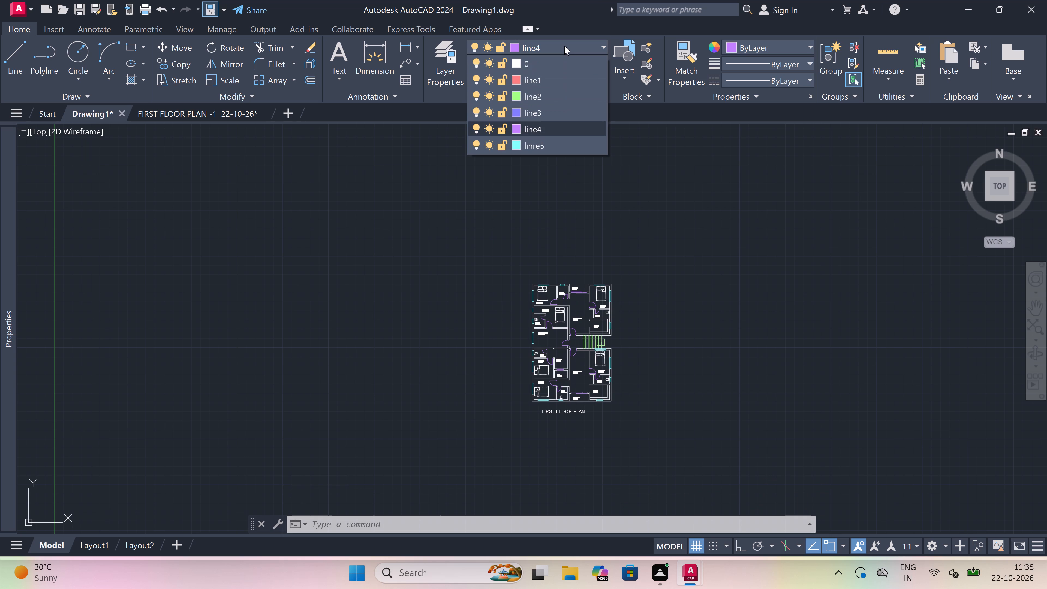
{"action": "double_click", "coordinate": [564, 56]}
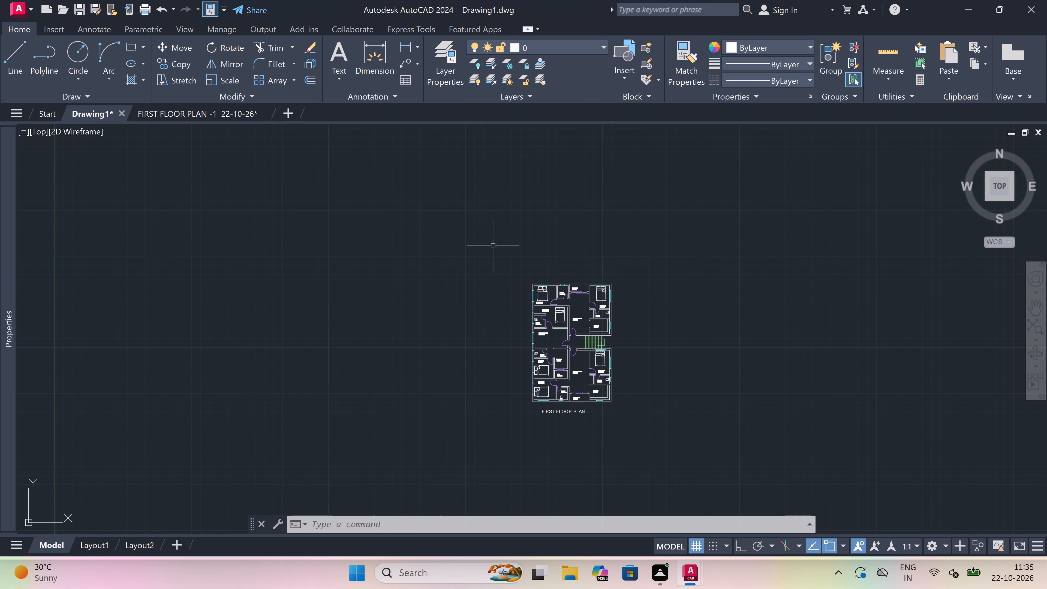
{"action": "key", "text": "space"}
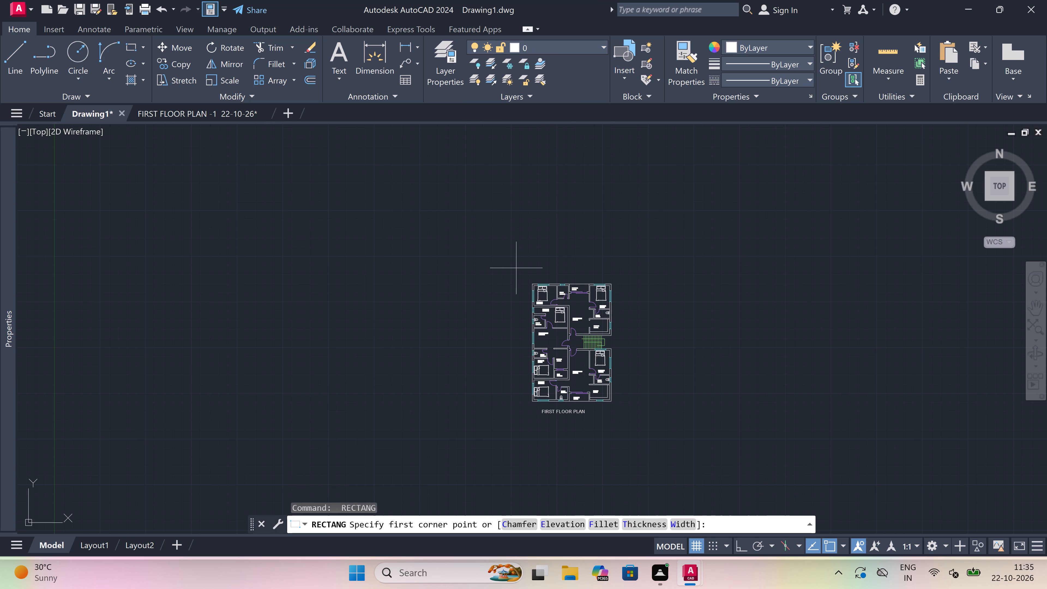
{"action": "left_click", "coordinate": [516, 268]}
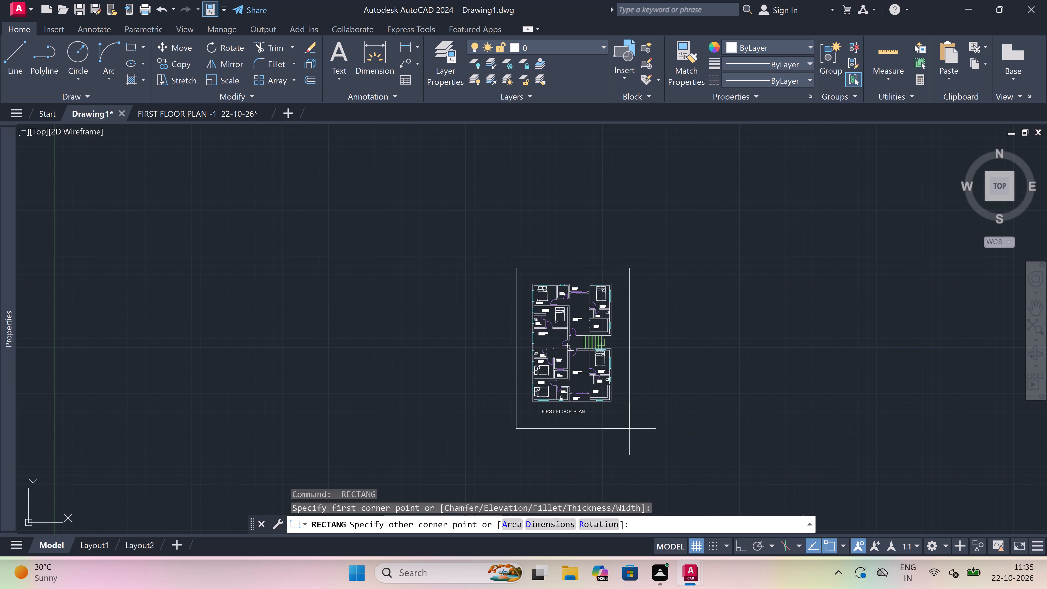
{"action": "left_click", "coordinate": [628, 427]}
Move the FIRST FLOOR PLAN title slightly east and north so it sits centred beneath the plan, and deselect it.
{"action": "scroll", "coordinate": [558, 419], "scroll_direction": "up", "scroll_amount": 3}
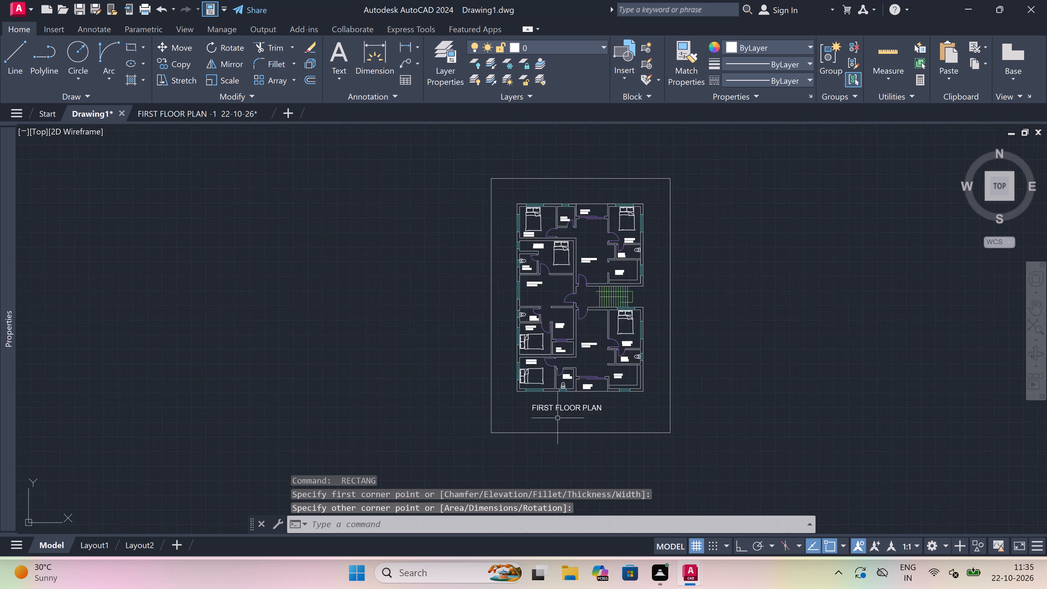
{"action": "left_click", "coordinate": [564, 398]}
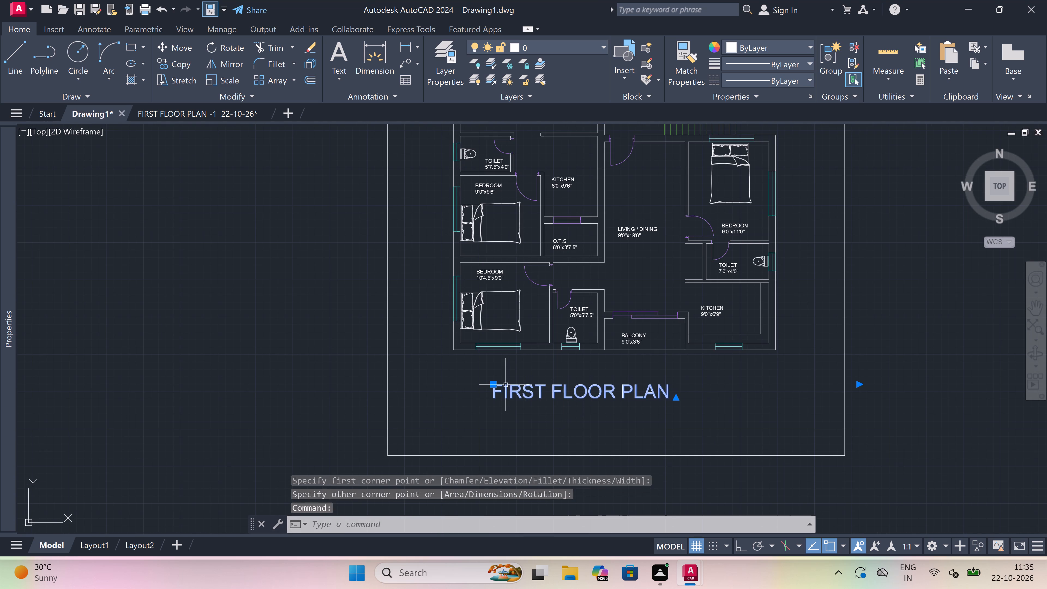
{"action": "left_click", "coordinate": [493, 385]}
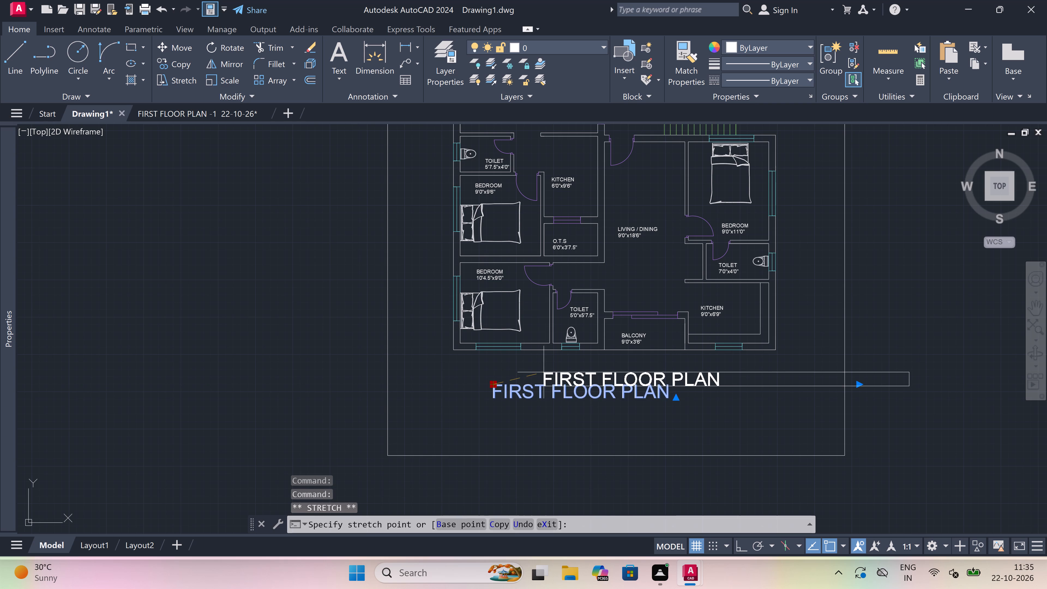
{"action": "triple_click", "coordinate": [543, 380]}
{"action": "key", "text": "Escape"}
{"action": "scroll", "coordinate": [512, 402], "scroll_direction": "down", "scroll_amount": 2}
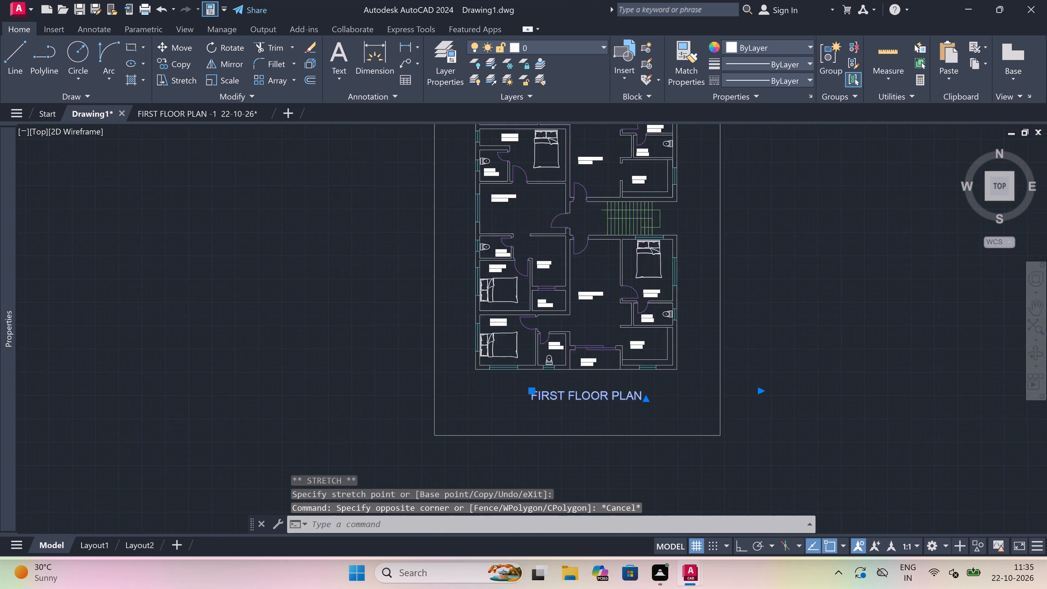
{"action": "key", "text": "Escape"}
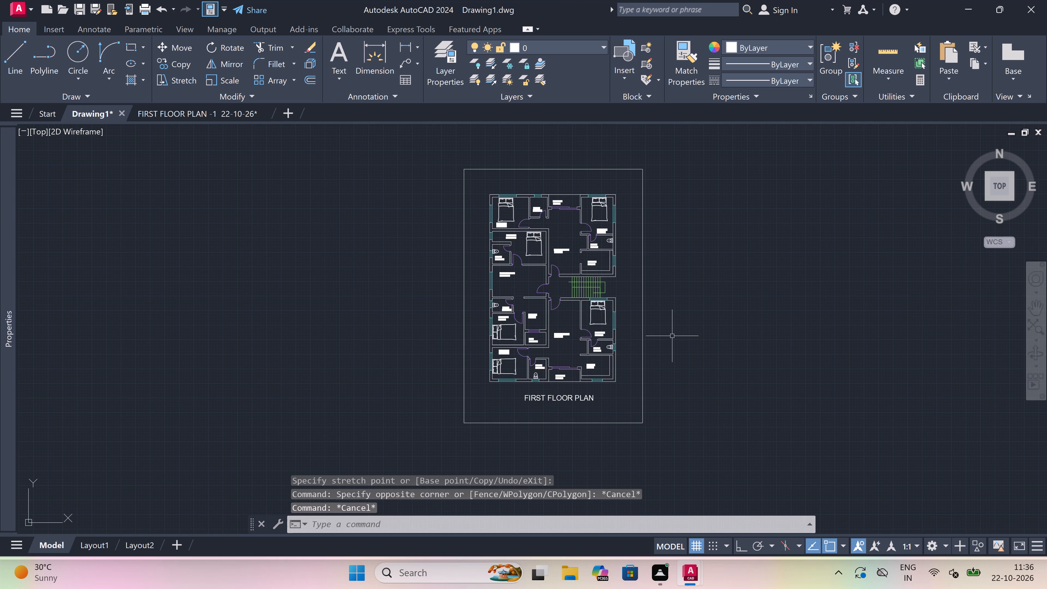
Set up a plot of the model with the DWG To PDF.pc3 plotter and ISO A4 (297.00 x 210.00 MM) paper.
{"action": "key", "text": "ctrl+p"}
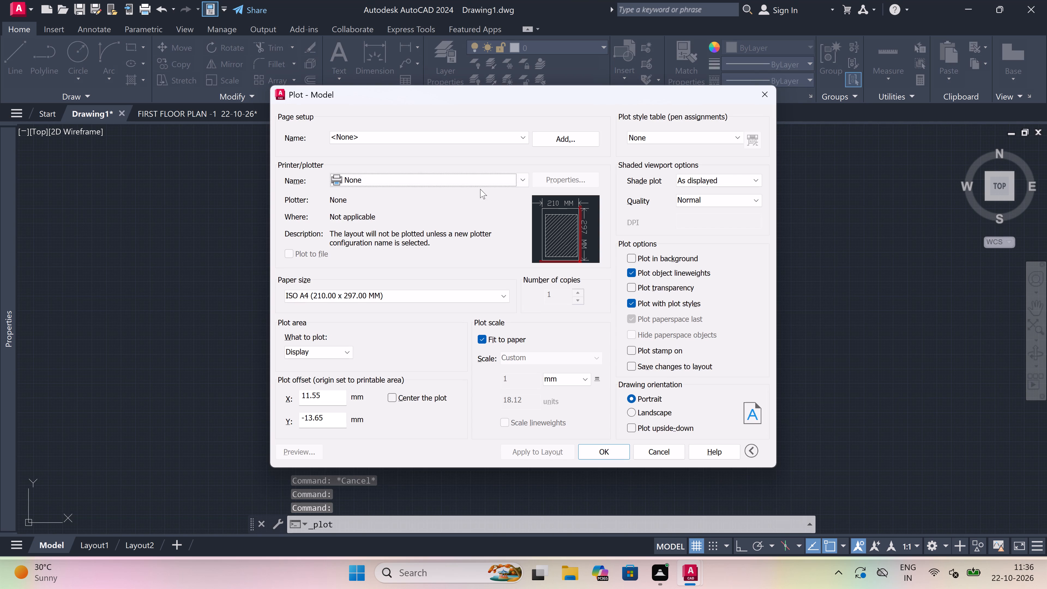
{"action": "left_click", "coordinate": [404, 181]}
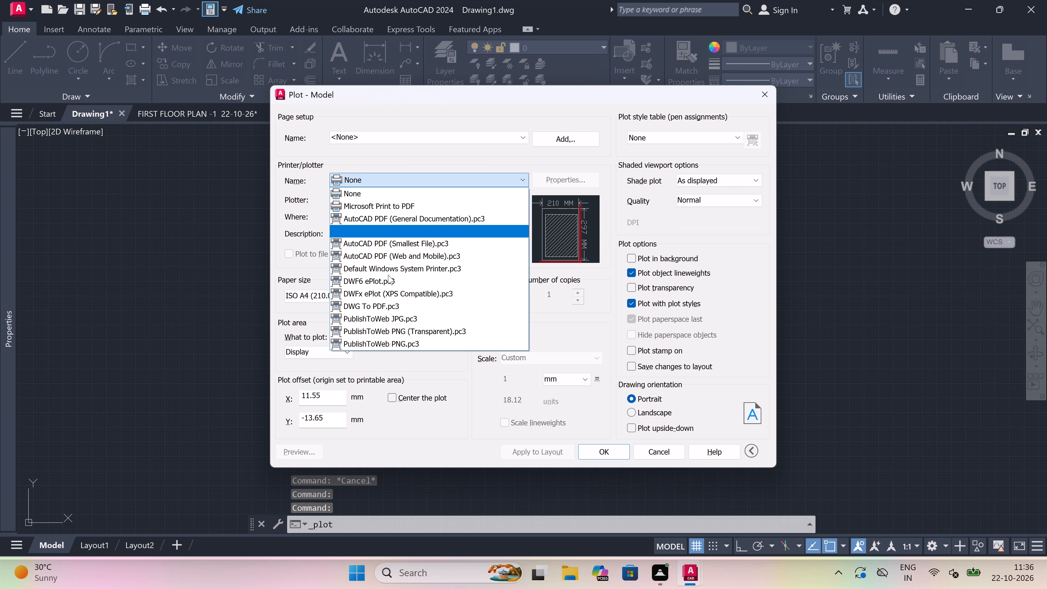
{"action": "triple_click", "coordinate": [377, 303]}
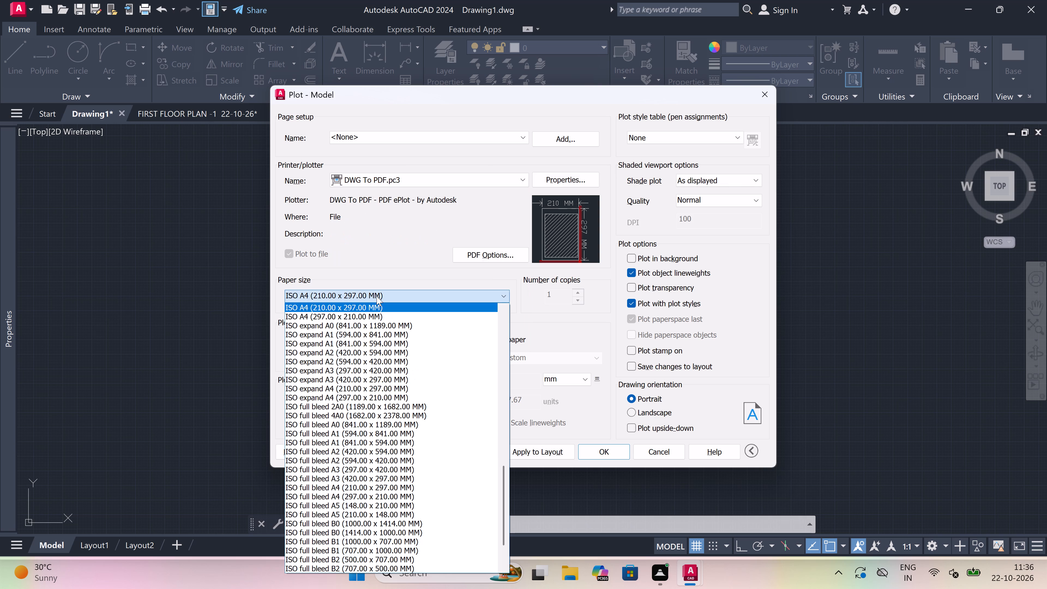
{"action": "double_click", "coordinate": [335, 318]}
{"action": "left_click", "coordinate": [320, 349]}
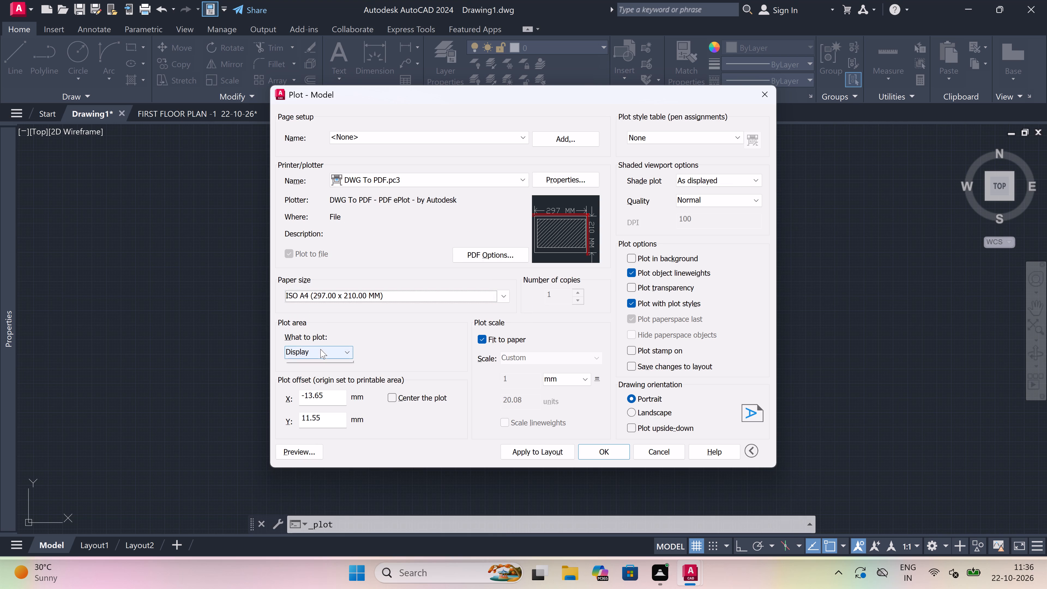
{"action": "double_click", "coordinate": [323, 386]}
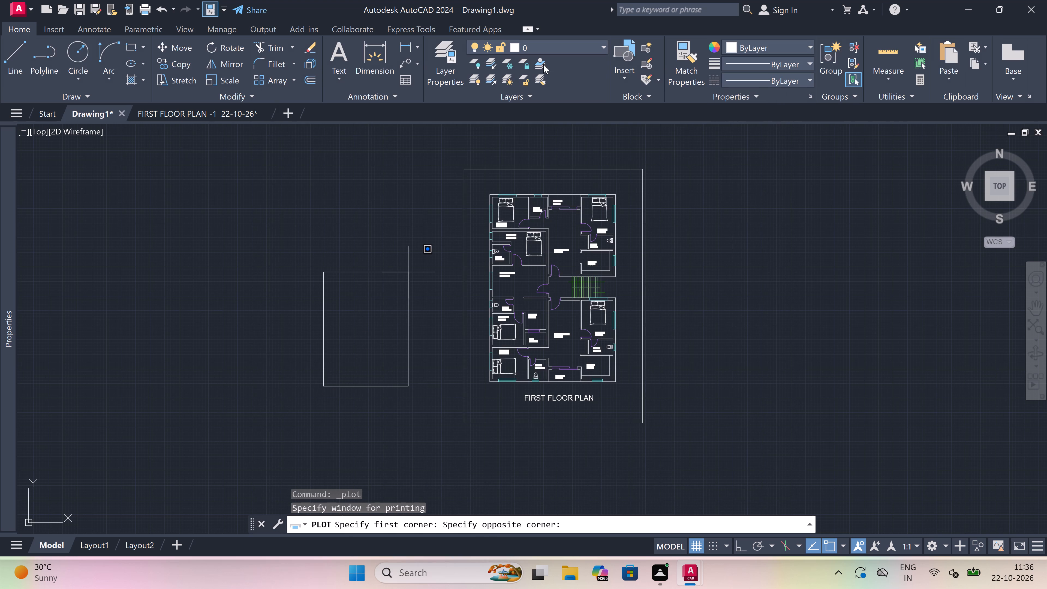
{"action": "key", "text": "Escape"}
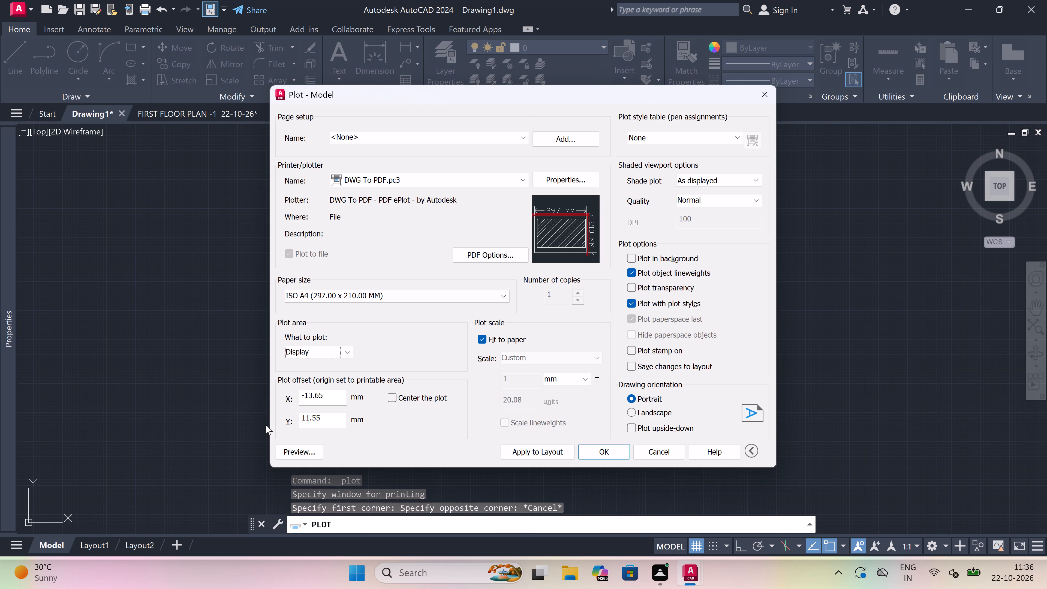
Set the plot area to a window spanning the rectangular frame from its northwest to its southeast corner, and center the plot.
{"action": "left_click", "coordinate": [328, 359]}
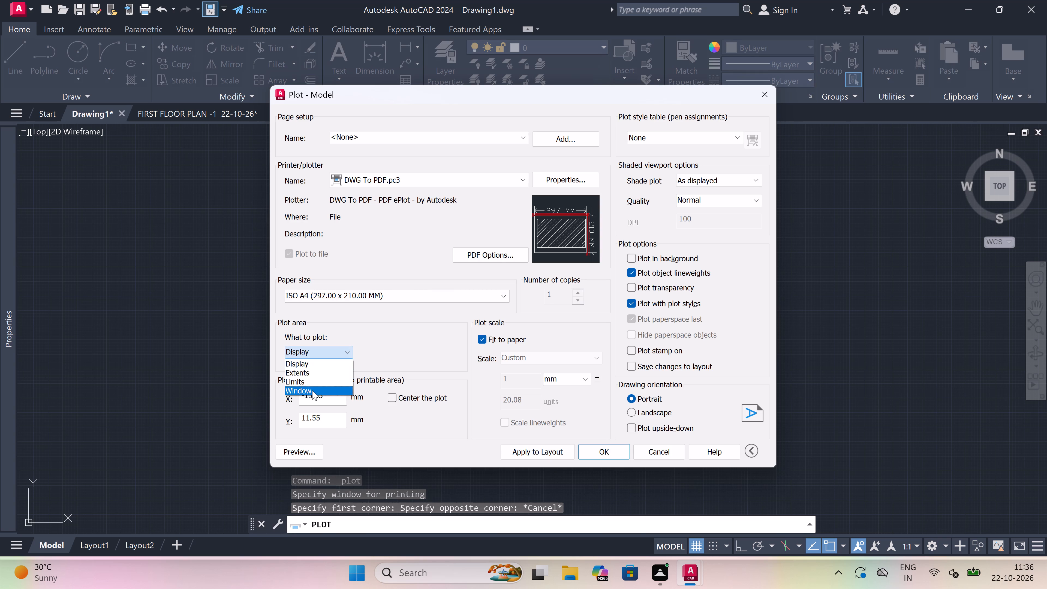
{"action": "left_click", "coordinate": [312, 390]}
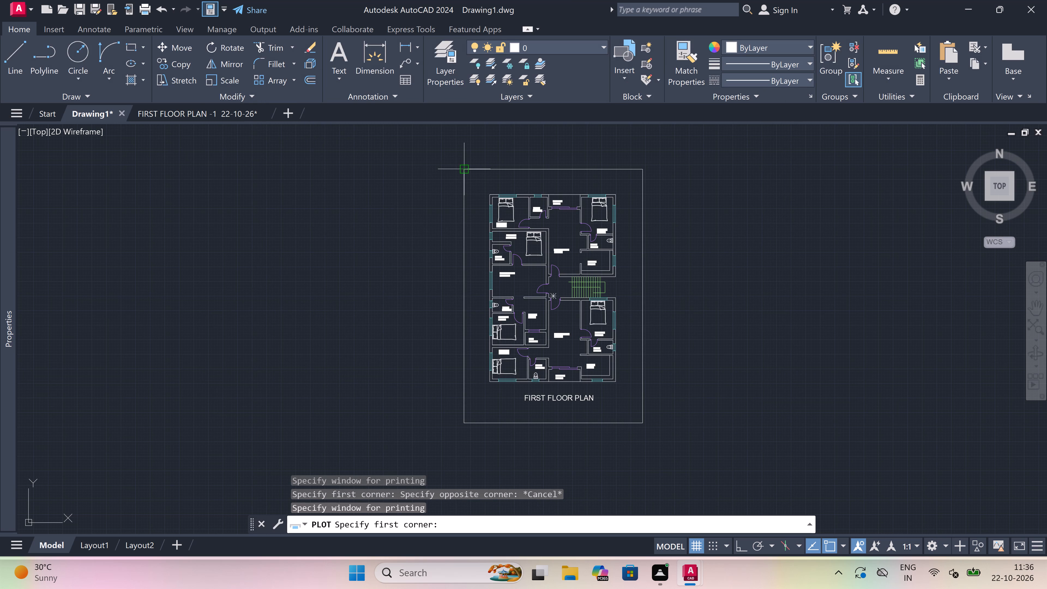
{"action": "left_click", "coordinate": [464, 172]}
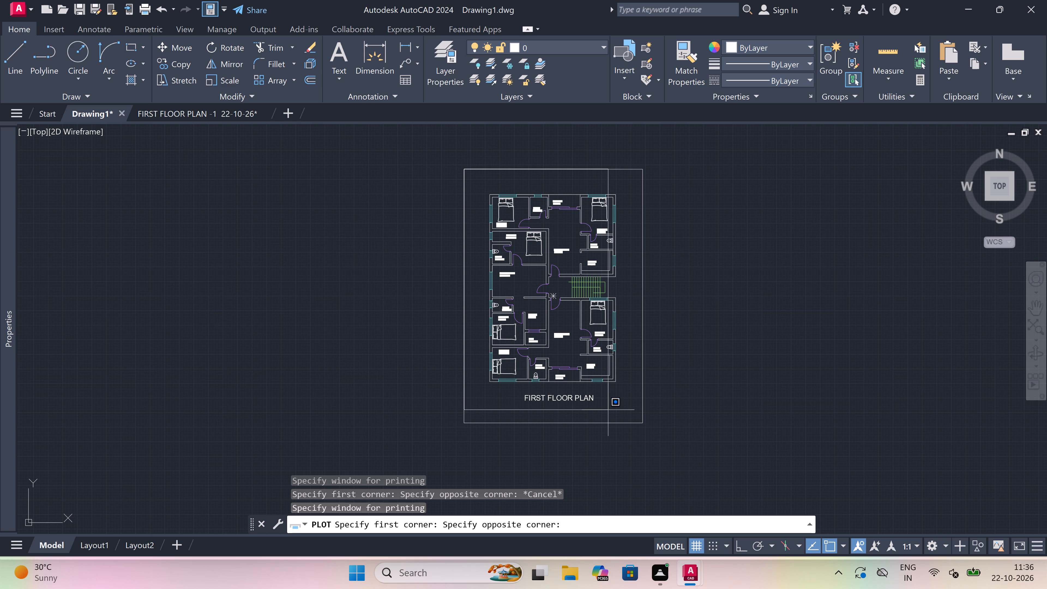
{"action": "double_click", "coordinate": [638, 422]}
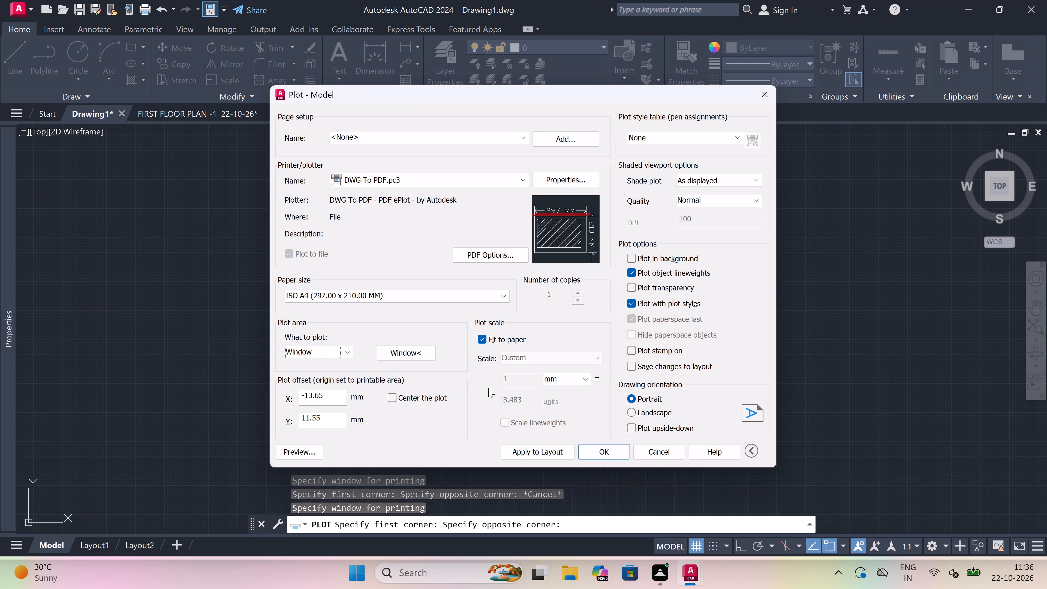
{"action": "left_click", "coordinate": [392, 394]}
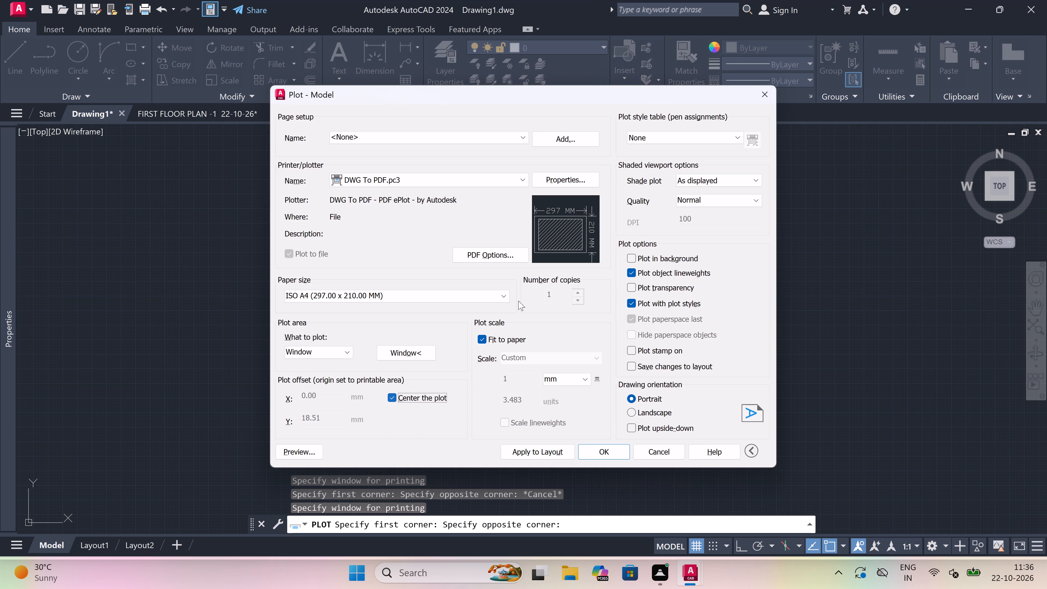
Assign the acad.ctb plot style table to all layouts and apply the plot settings to the layout.
{"action": "left_click_drag", "start_coordinate": [689, 154], "coordinate": [687, 158]}
{"action": "left_click_drag", "start_coordinate": [685, 162], "coordinate": [685, 165]}
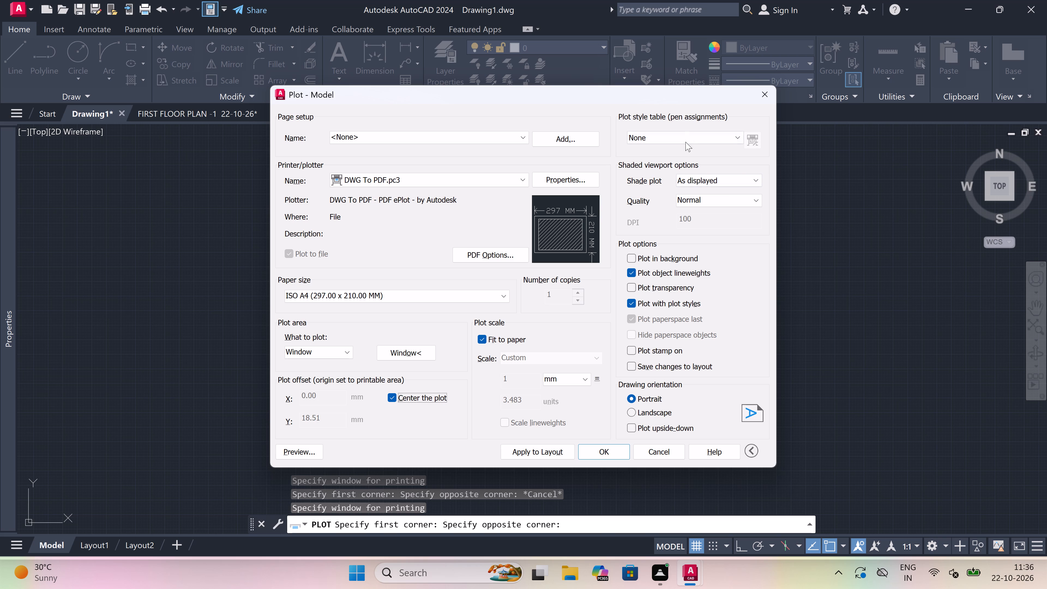
{"action": "left_click", "coordinate": [686, 139]}
{"action": "left_click", "coordinate": [672, 158]}
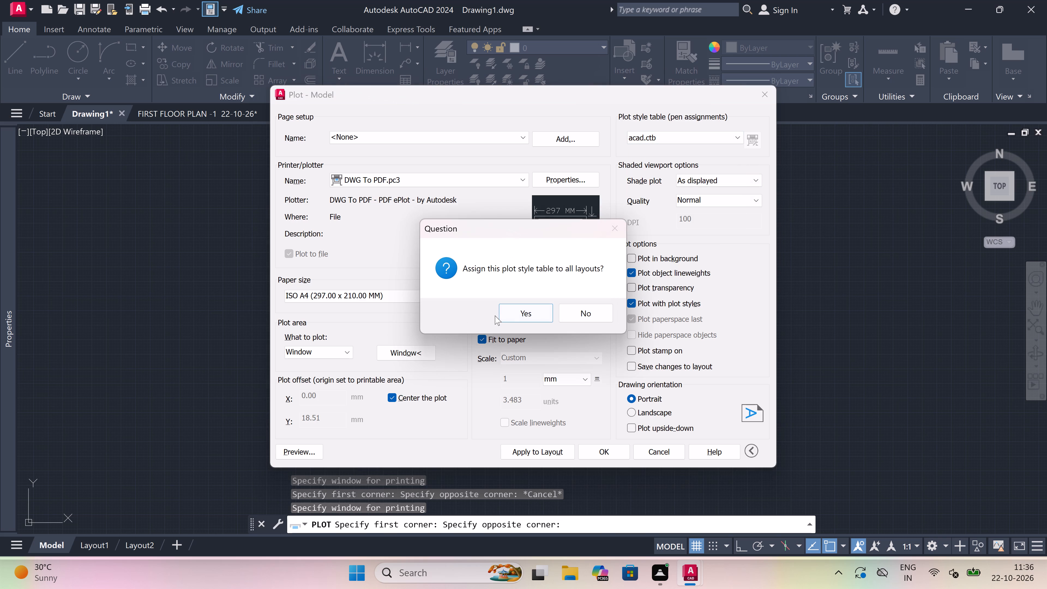
{"action": "left_click", "coordinate": [522, 316]}
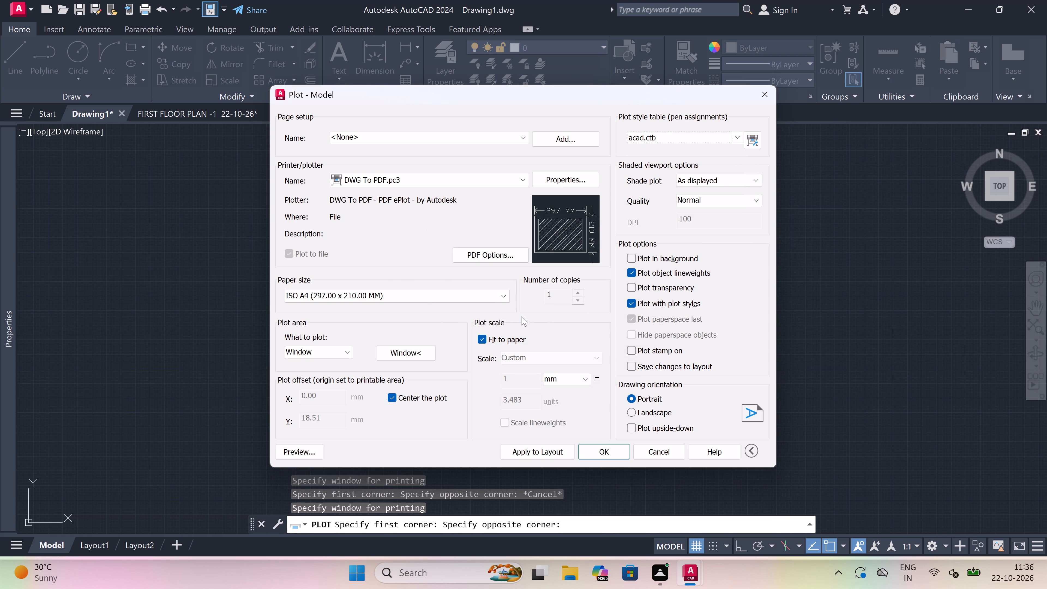
{"action": "left_click", "coordinate": [536, 446]}
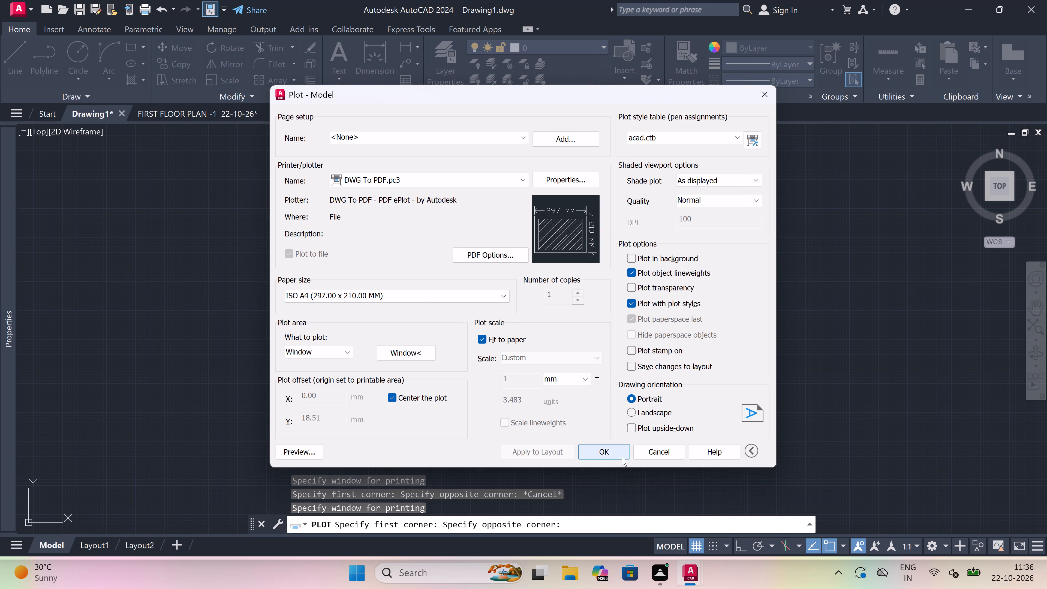
Plot the drawing to a PDF named "FIRST FLOOR PLAN -2 22-10-26" in Documents and close the PDF that opens.
{"action": "left_click", "coordinate": [613, 454]}
{"action": "key", "text": "BackSpace"}
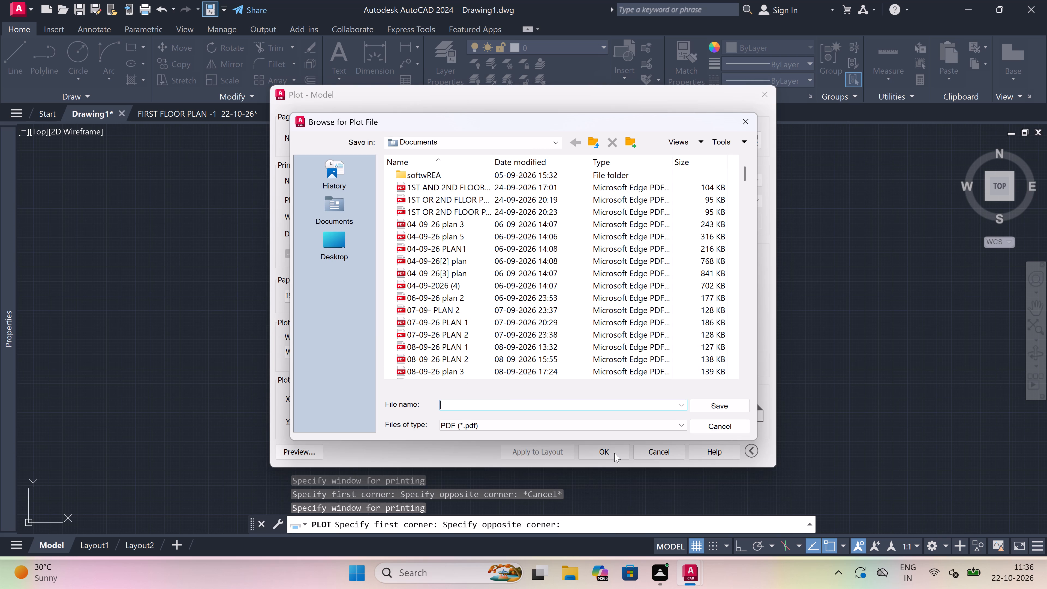
{"action": "type", "text": "FI"}
{"action": "type", "text": "RST FLOOR PLAN -2 22"}
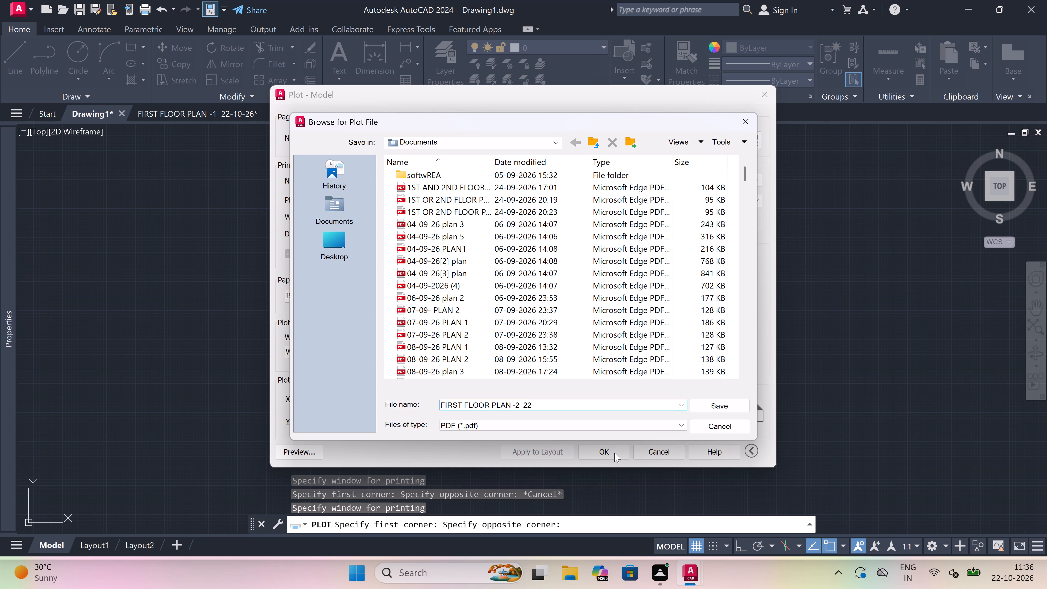
{"action": "key", "text": "minus"}
{"action": "type", "text": "10-26"}
{"action": "left_click", "coordinate": [730, 403]}
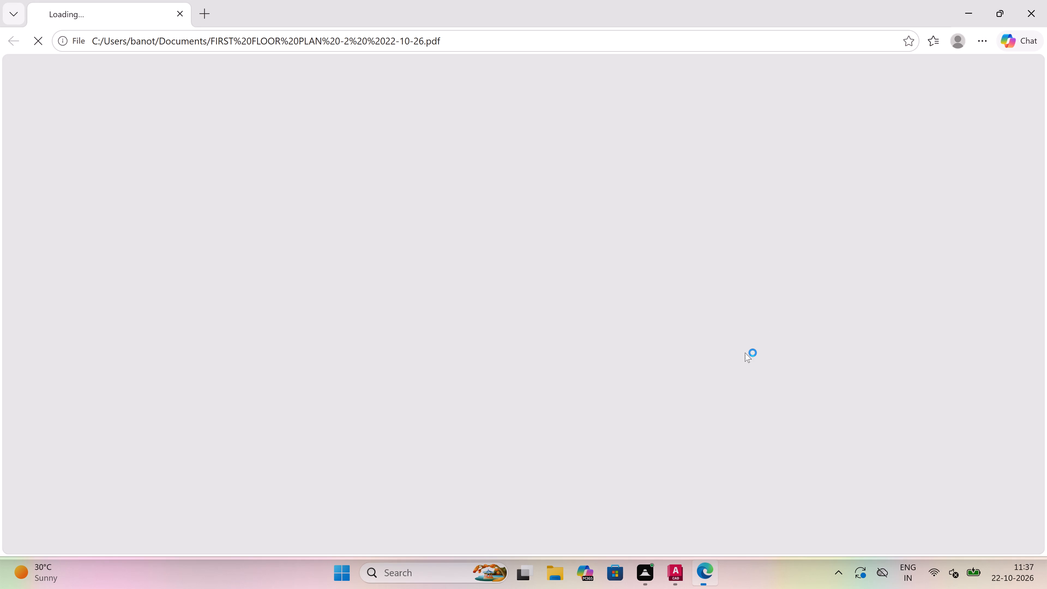
{"action": "left_click", "coordinate": [1046, 2]}
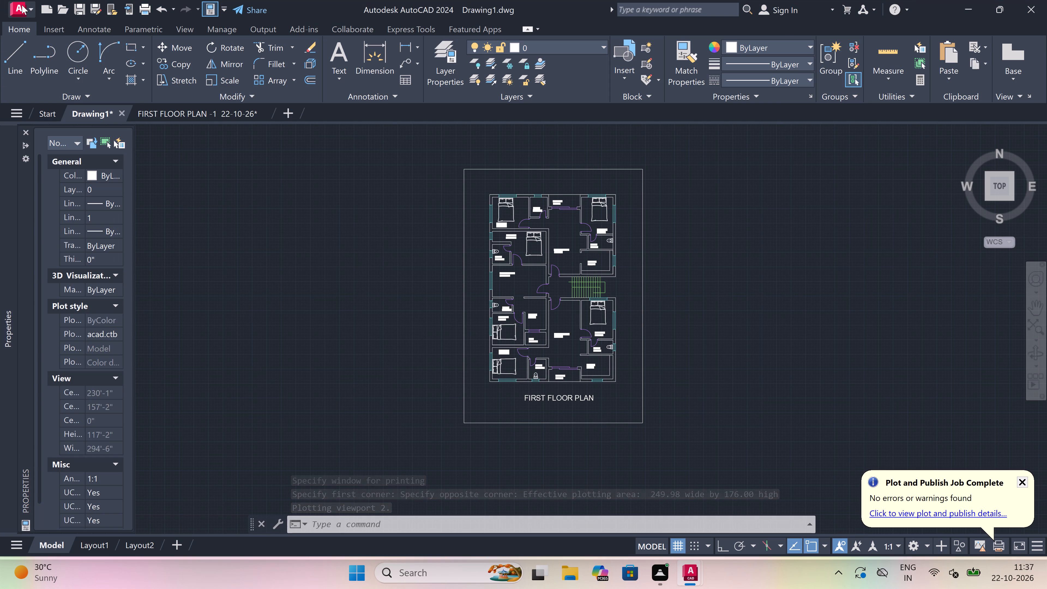
Save the drawing as "FIRST FLOOR PLAN -2 22-10-26" in the Downloads folder as an AutoCAD 2018 Drawing (*.dwg).
{"action": "left_click", "coordinate": [22, 5]}
{"action": "left_click", "coordinate": [52, 168]}
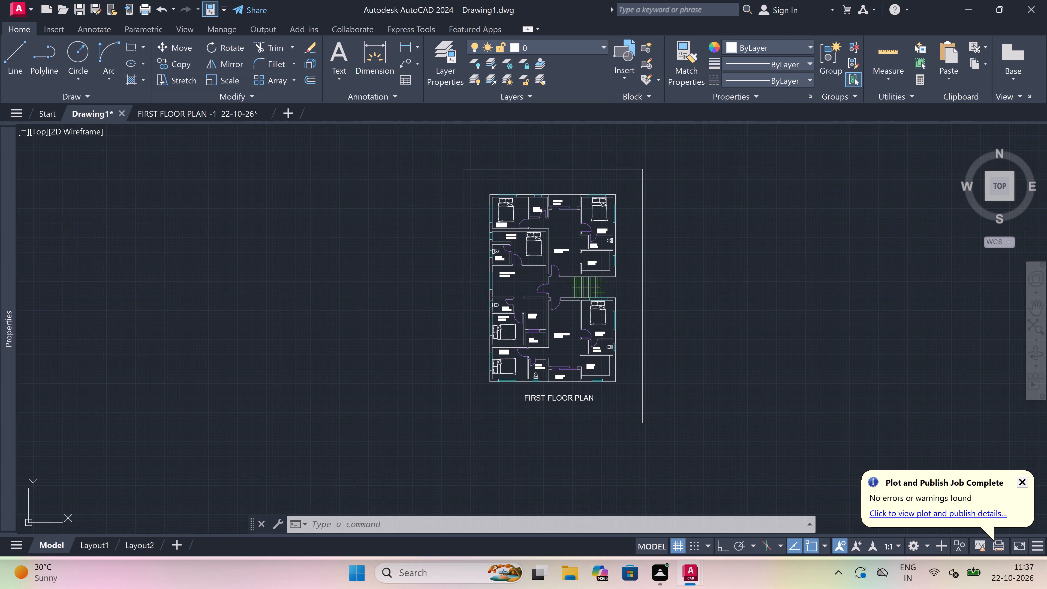
{"action": "key", "text": "BackSpace"}
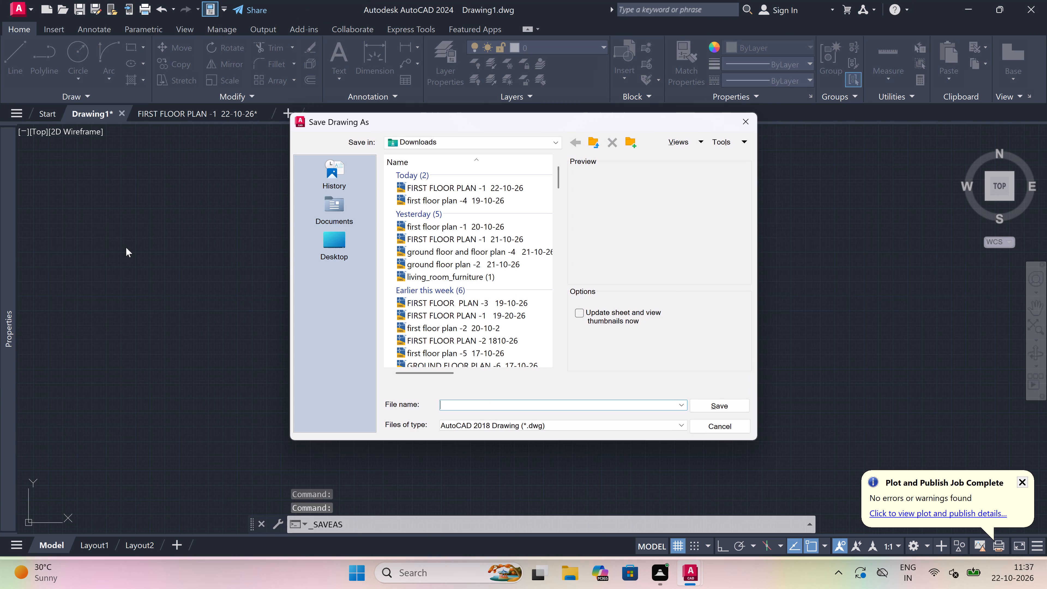
{"action": "type", "text": "FIRST FLOOR"}
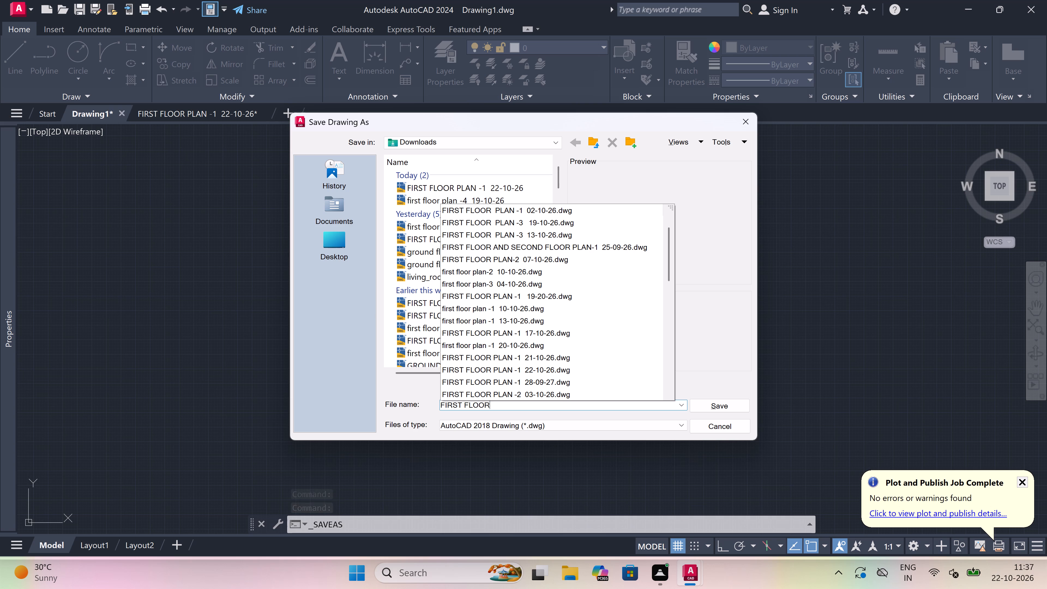
{"action": "key", "text": "space"}
{"action": "type", "text": "PLAN -2 22-10-26"}
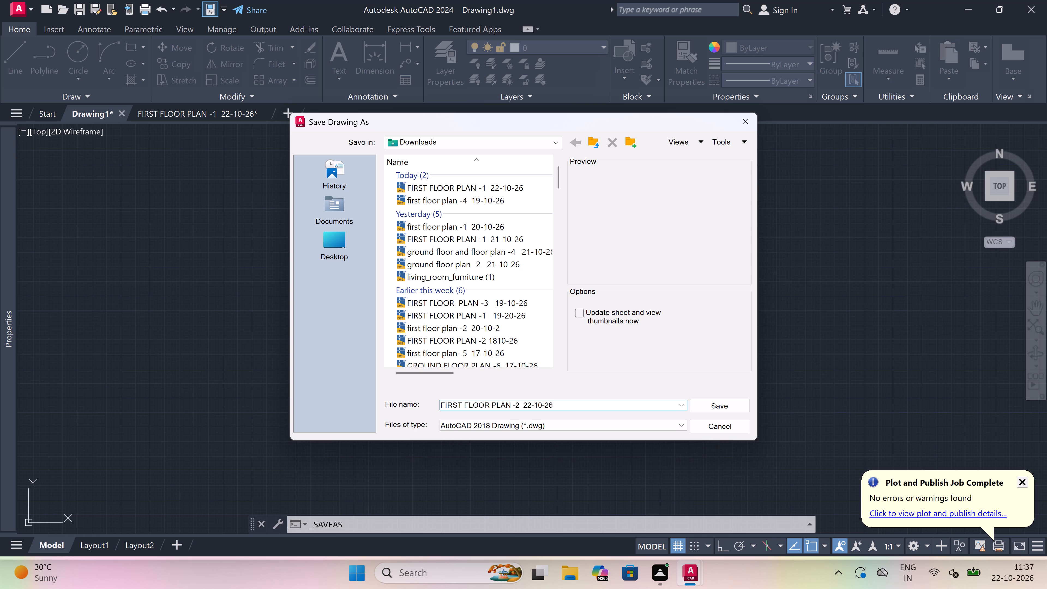
{"action": "left_click", "coordinate": [709, 404]}
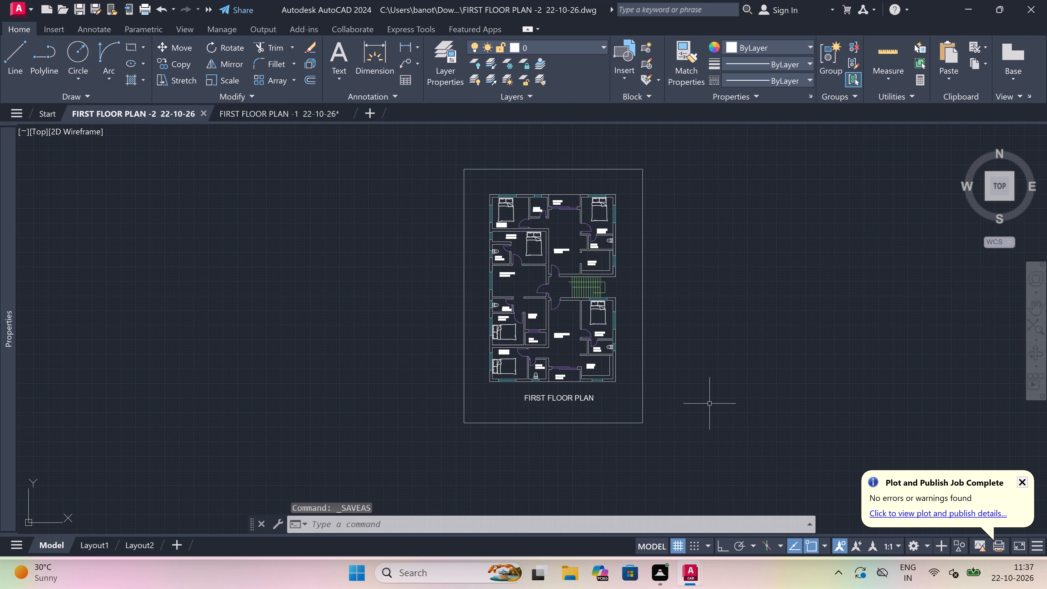
Quit AutoCAD, closing both the FIRST FLOOR PLAN -2 and the FIRST FLOOR PLAN -1 drawings.
{"action": "left_click", "coordinate": [1040, 6]}
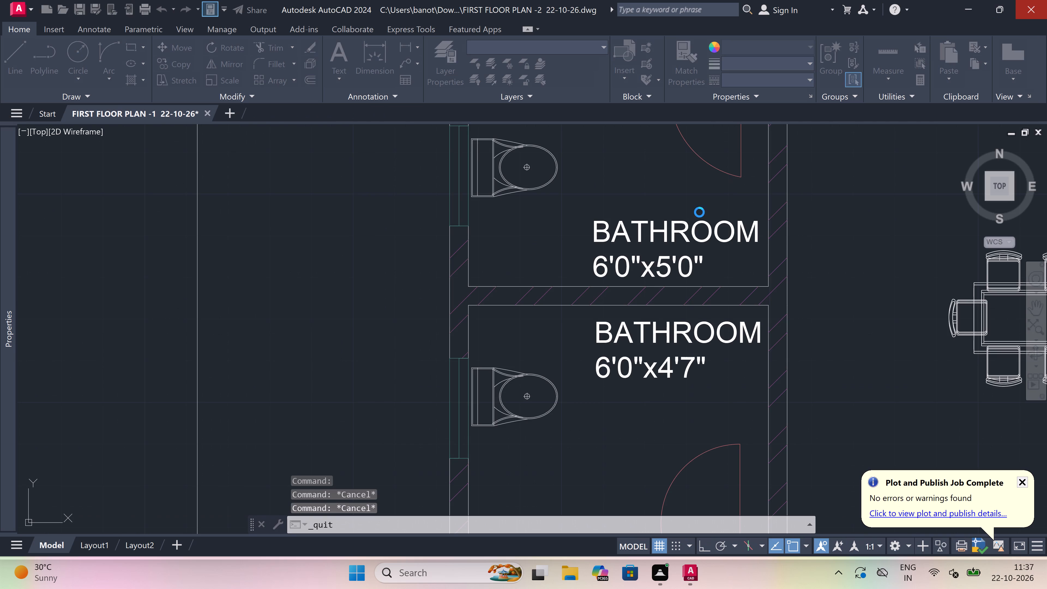
{"action": "left_click", "coordinate": [507, 312]}
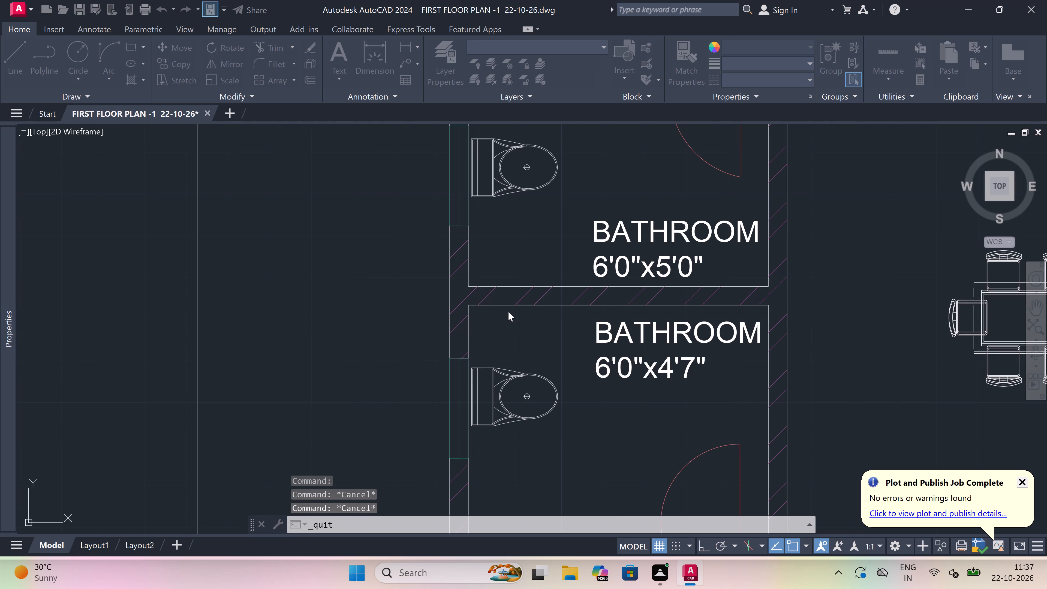